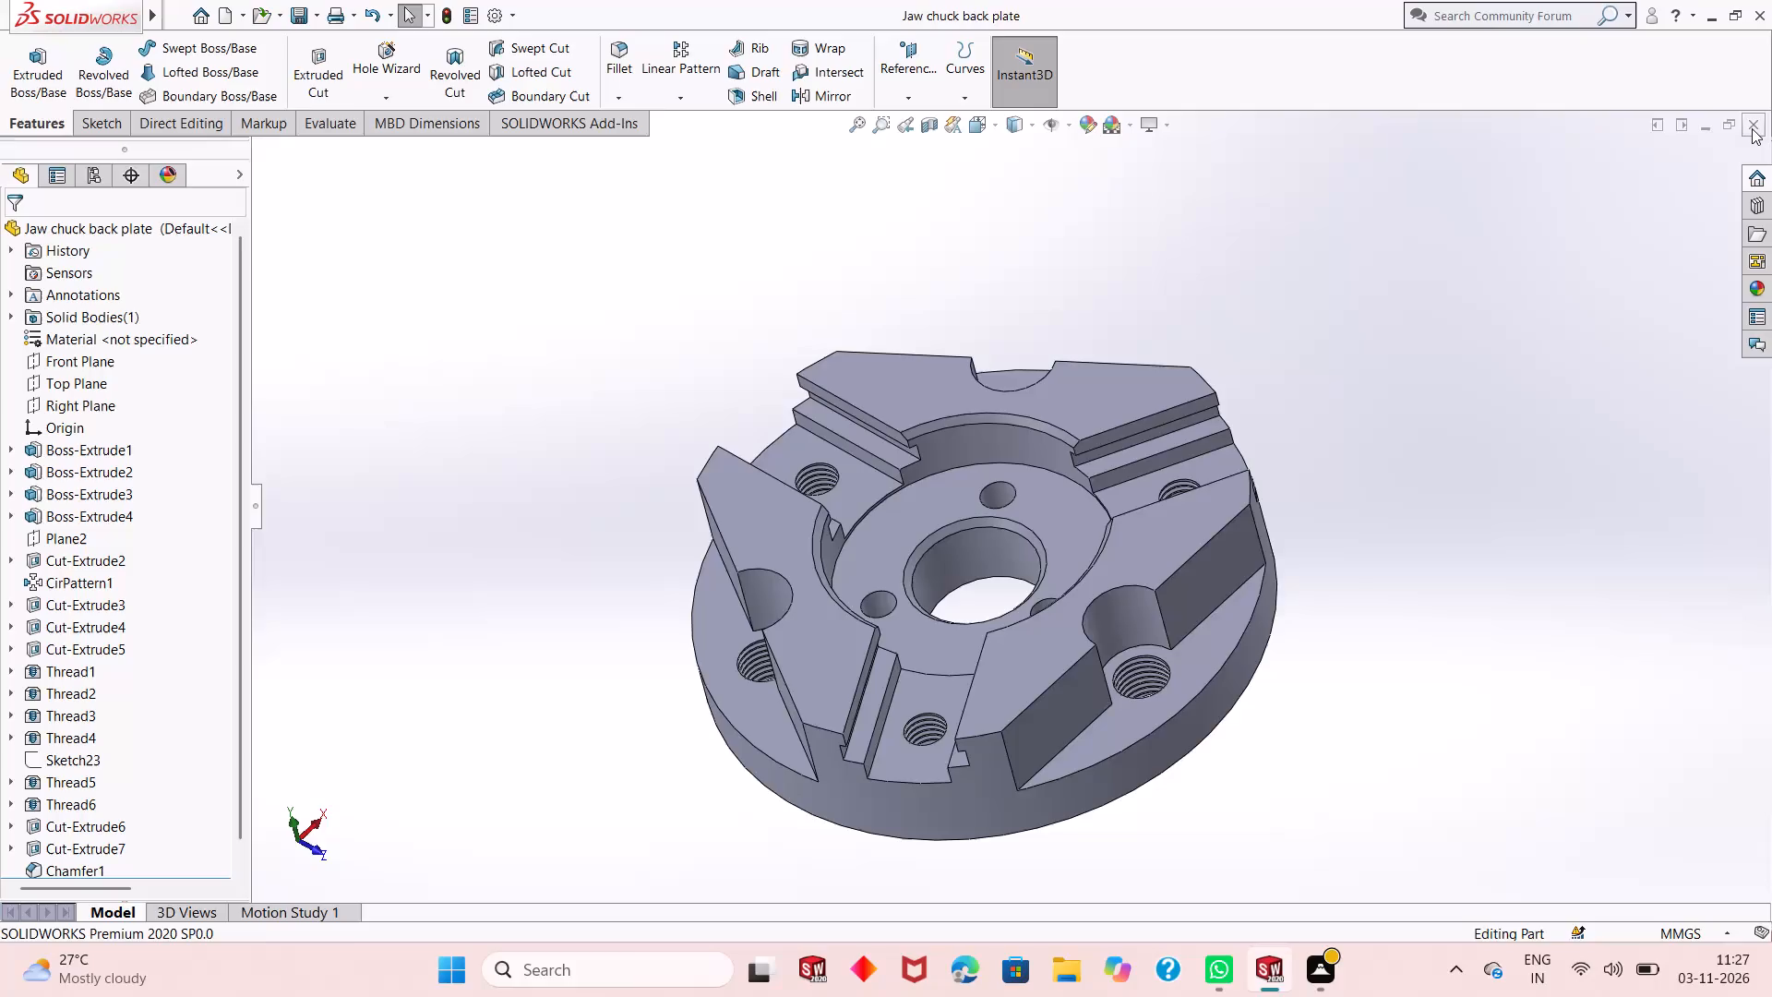
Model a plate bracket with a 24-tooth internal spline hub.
Close the jaw chuck back plate and create a new part document.
{"action": "left_click", "coordinate": [1752, 128]}
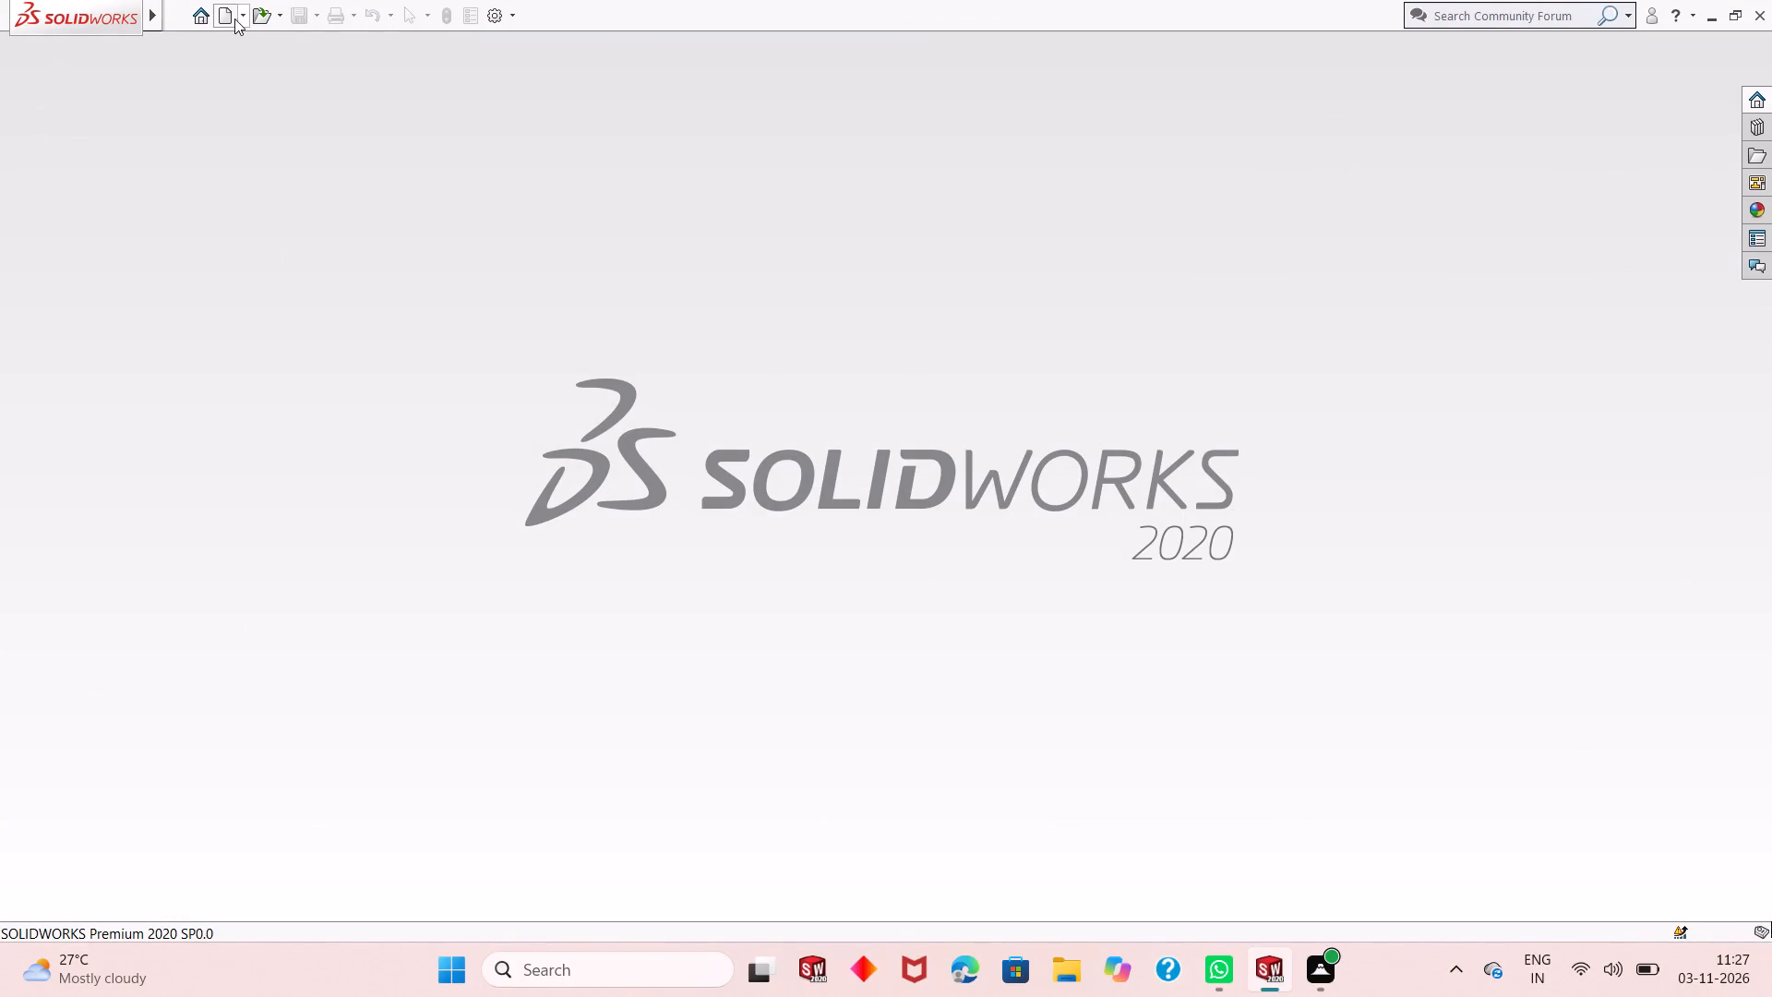
{"action": "left_click", "coordinate": [231, 18]}
{"action": "double_click", "coordinate": [429, 451]}
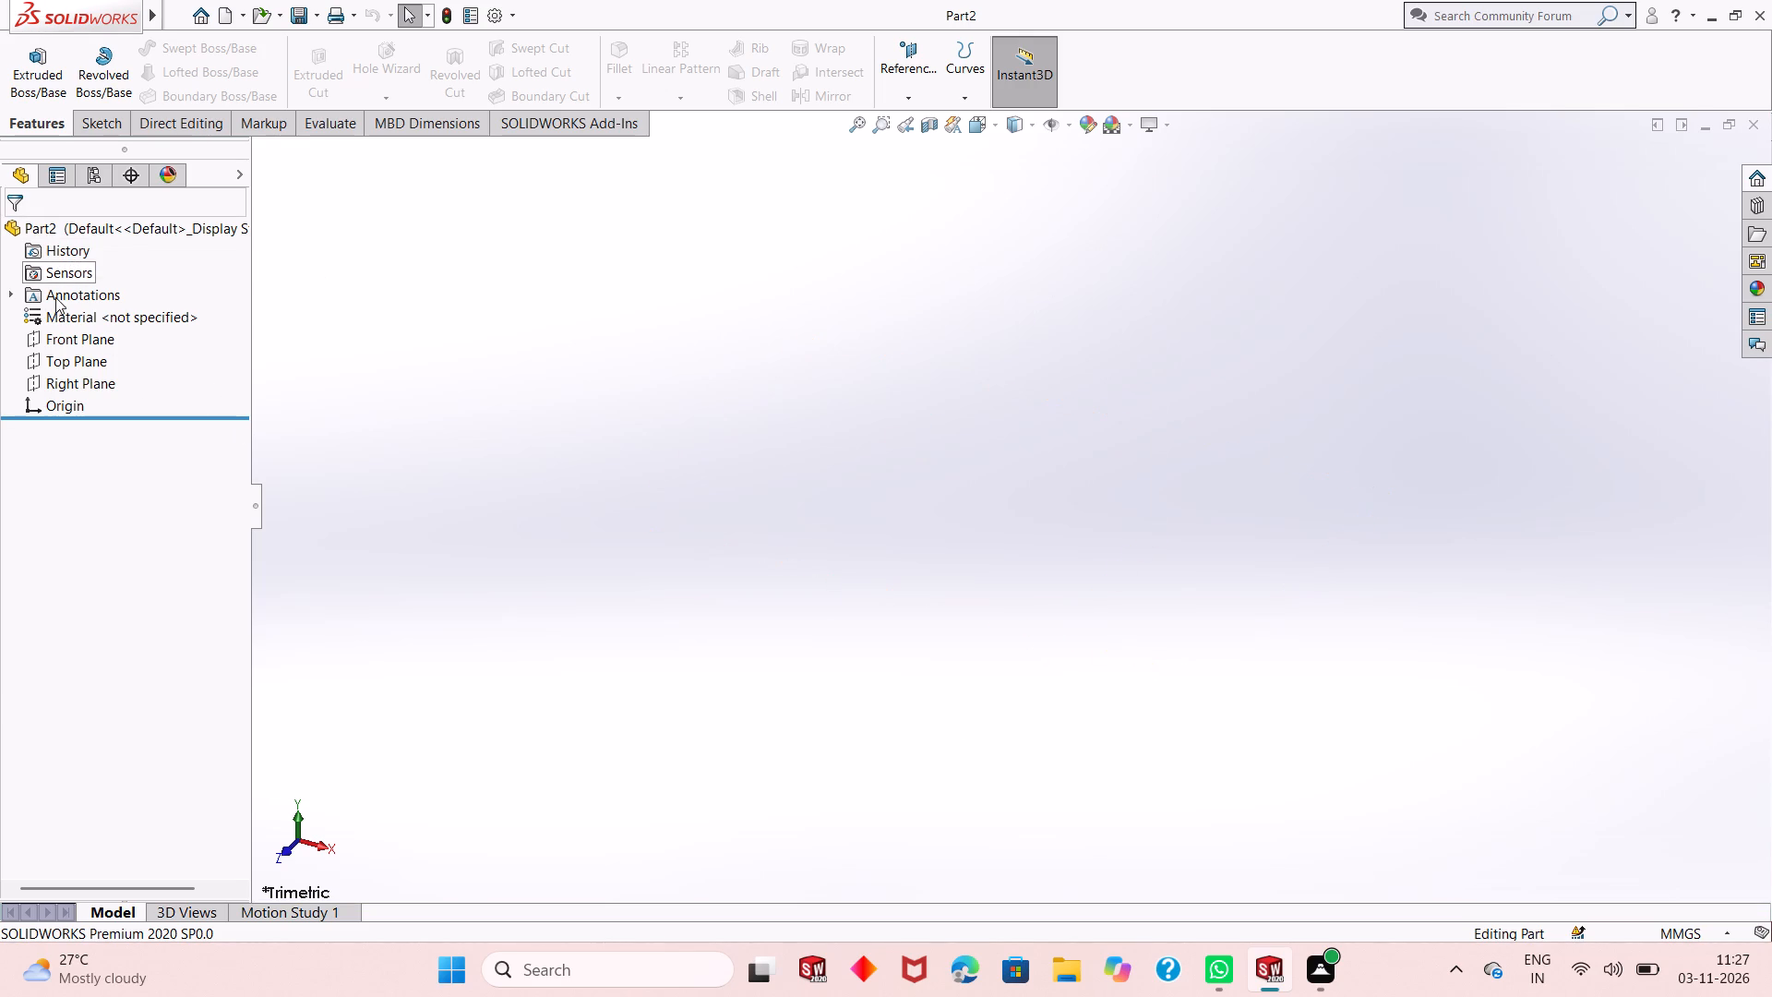
Sketch a circle of about 39 mm radius centred on the origin on the Front Plane.
{"action": "left_click", "coordinate": [89, 334]}
{"action": "left_click", "coordinate": [106, 306]}
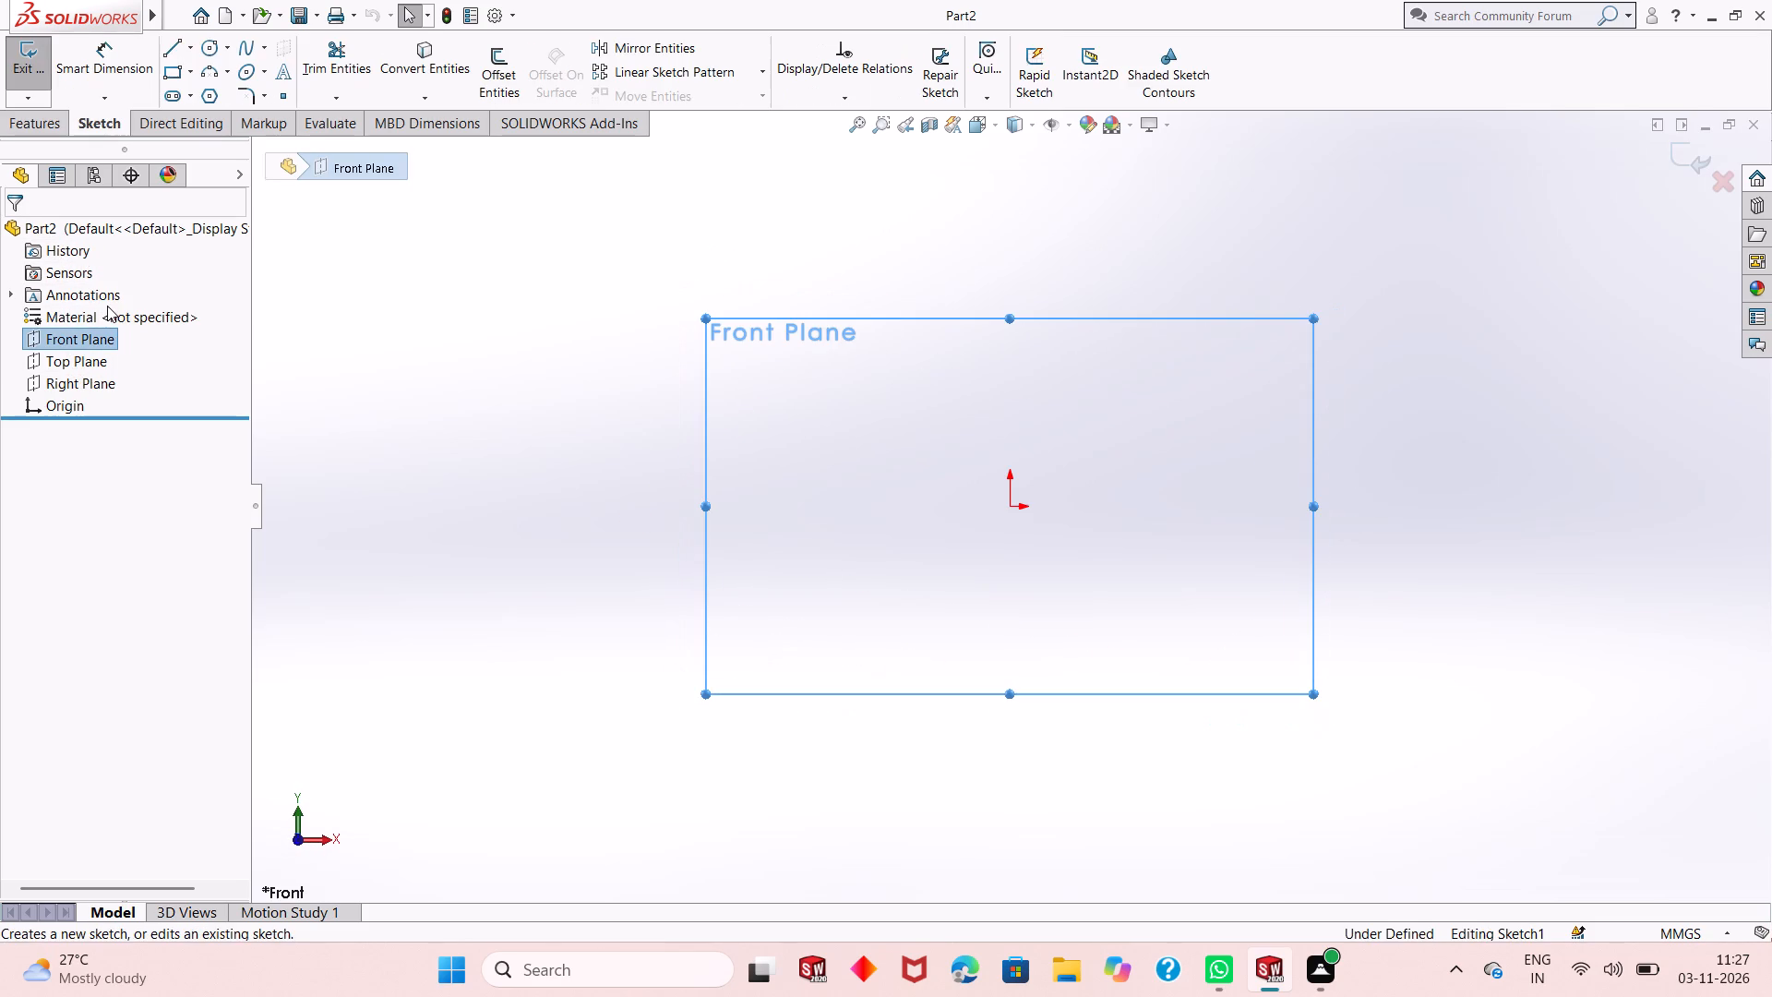
{"action": "left_click", "coordinate": [195, 75]}
{"action": "left_click", "coordinate": [197, 118]}
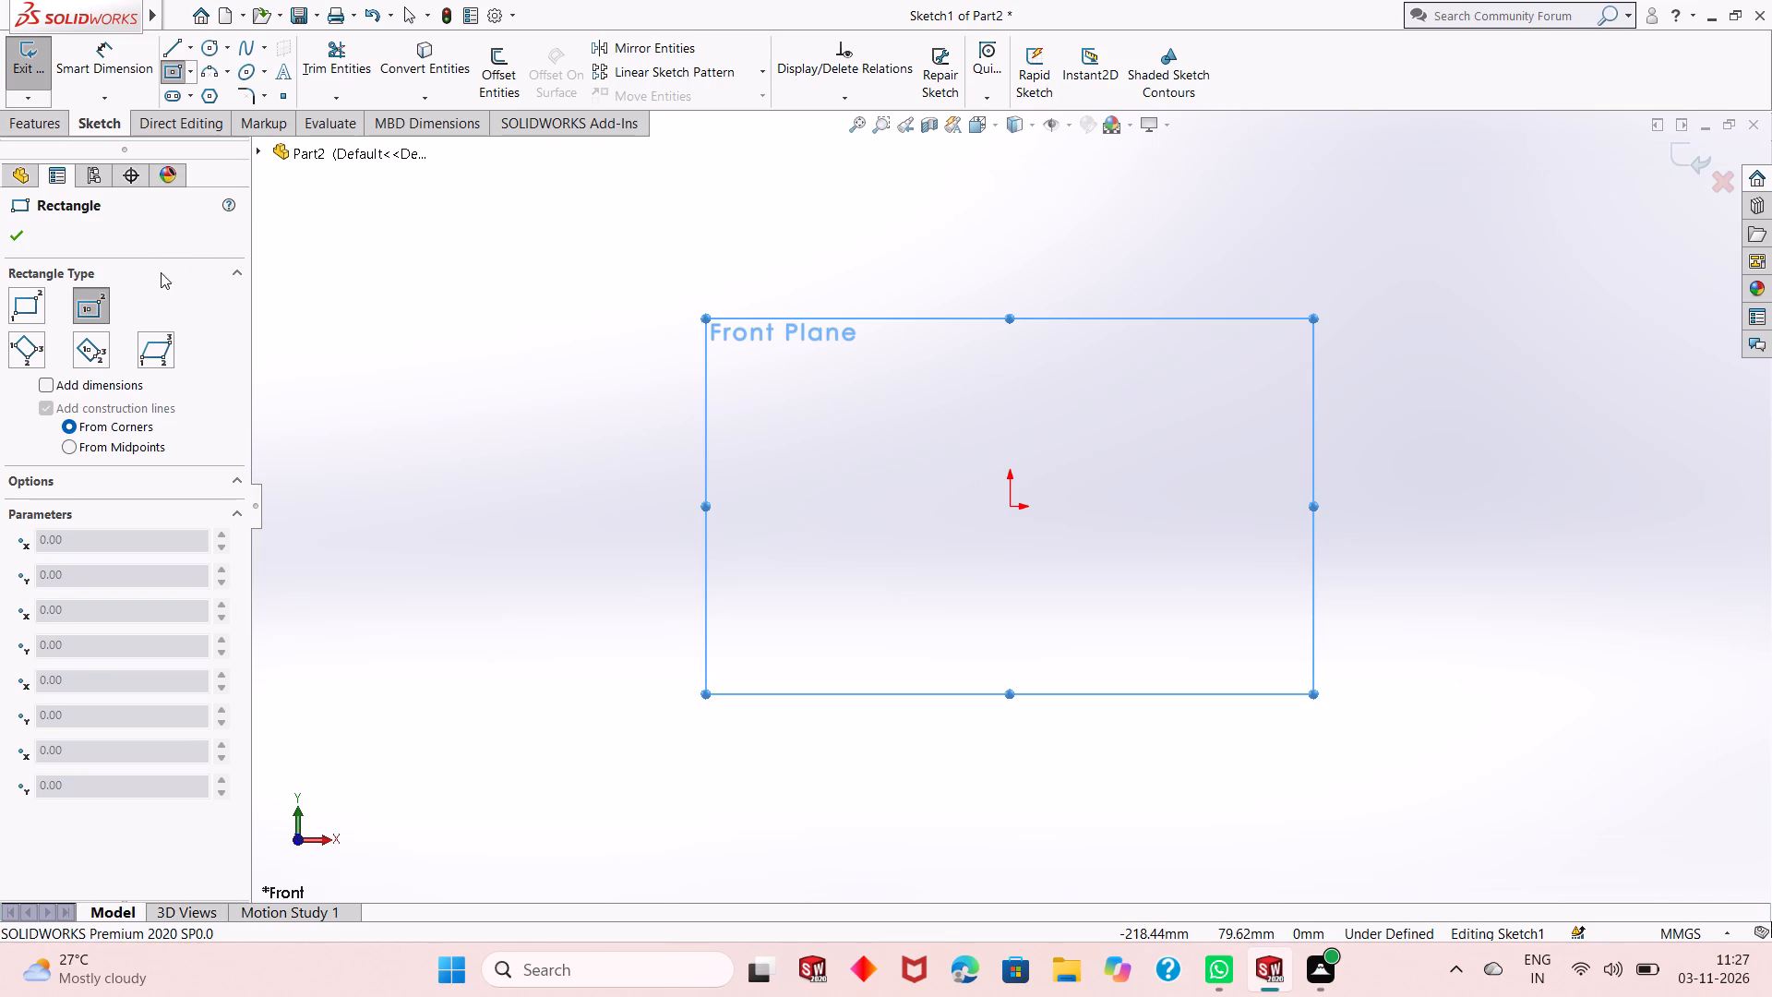
{"action": "left_click", "coordinate": [202, 46]}
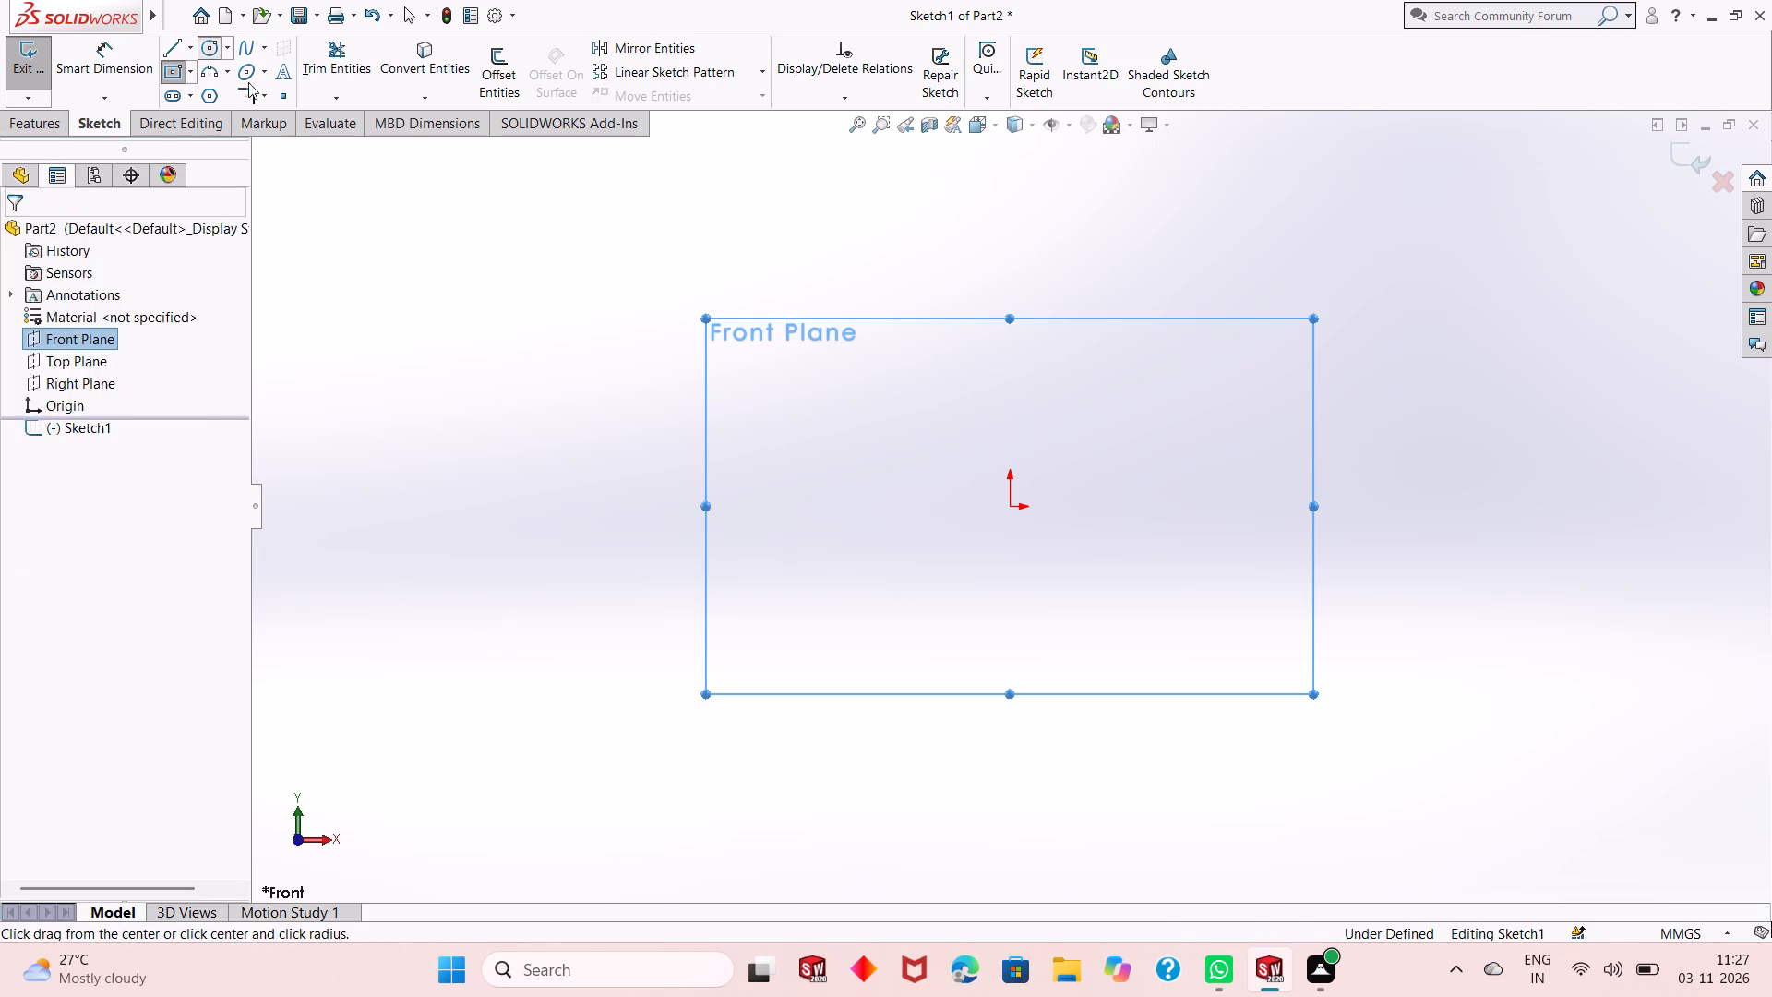
{"action": "left_click", "coordinate": [1010, 503]}
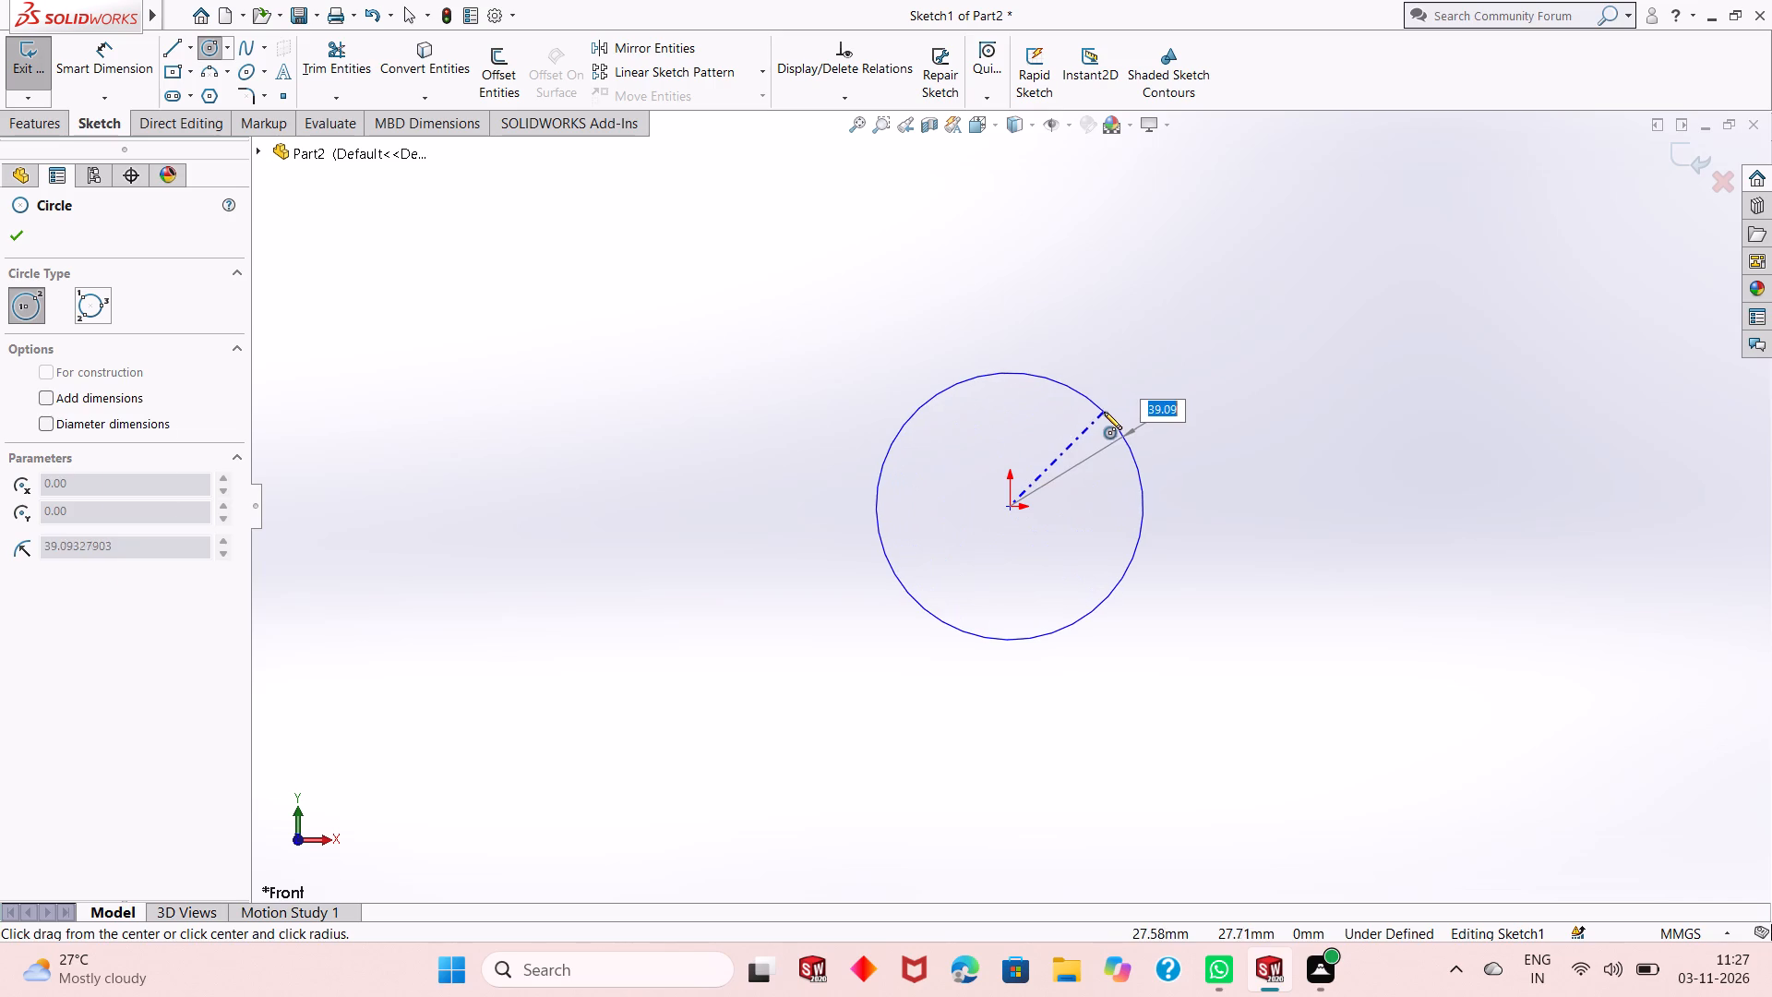
{"action": "left_click", "coordinate": [1104, 412]}
{"action": "right_click", "coordinate": [660, 371]}
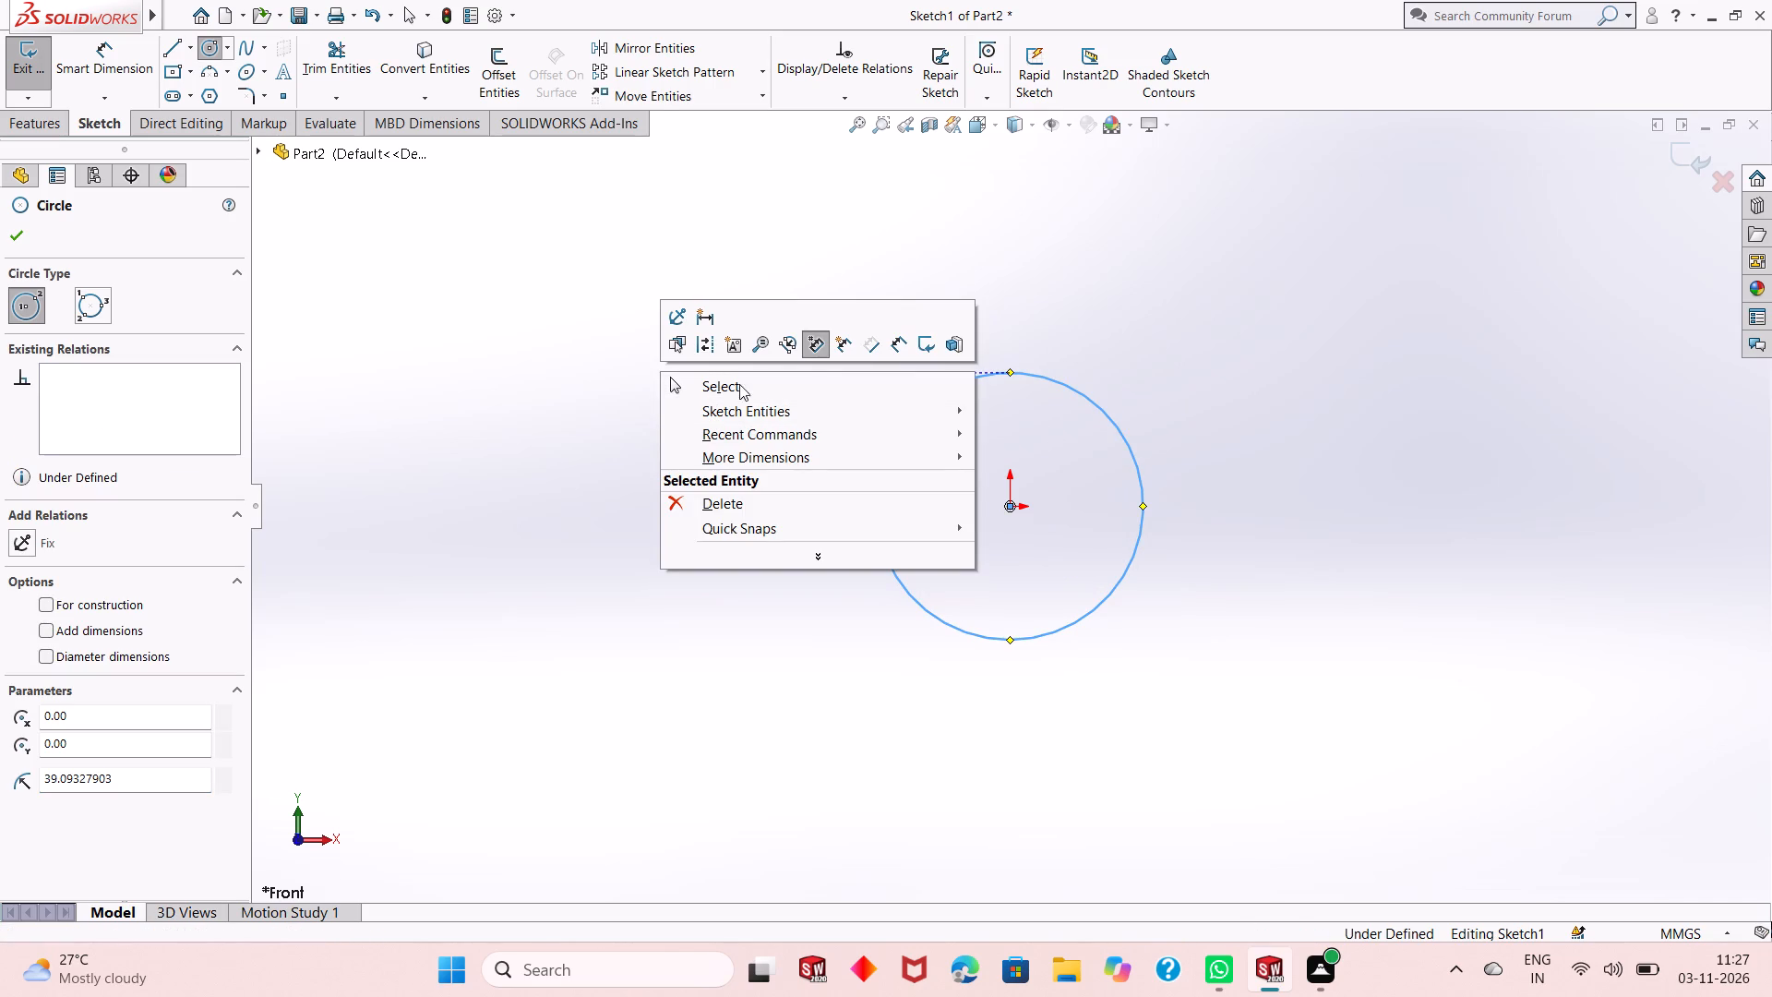
{"action": "left_click", "coordinate": [745, 383]}
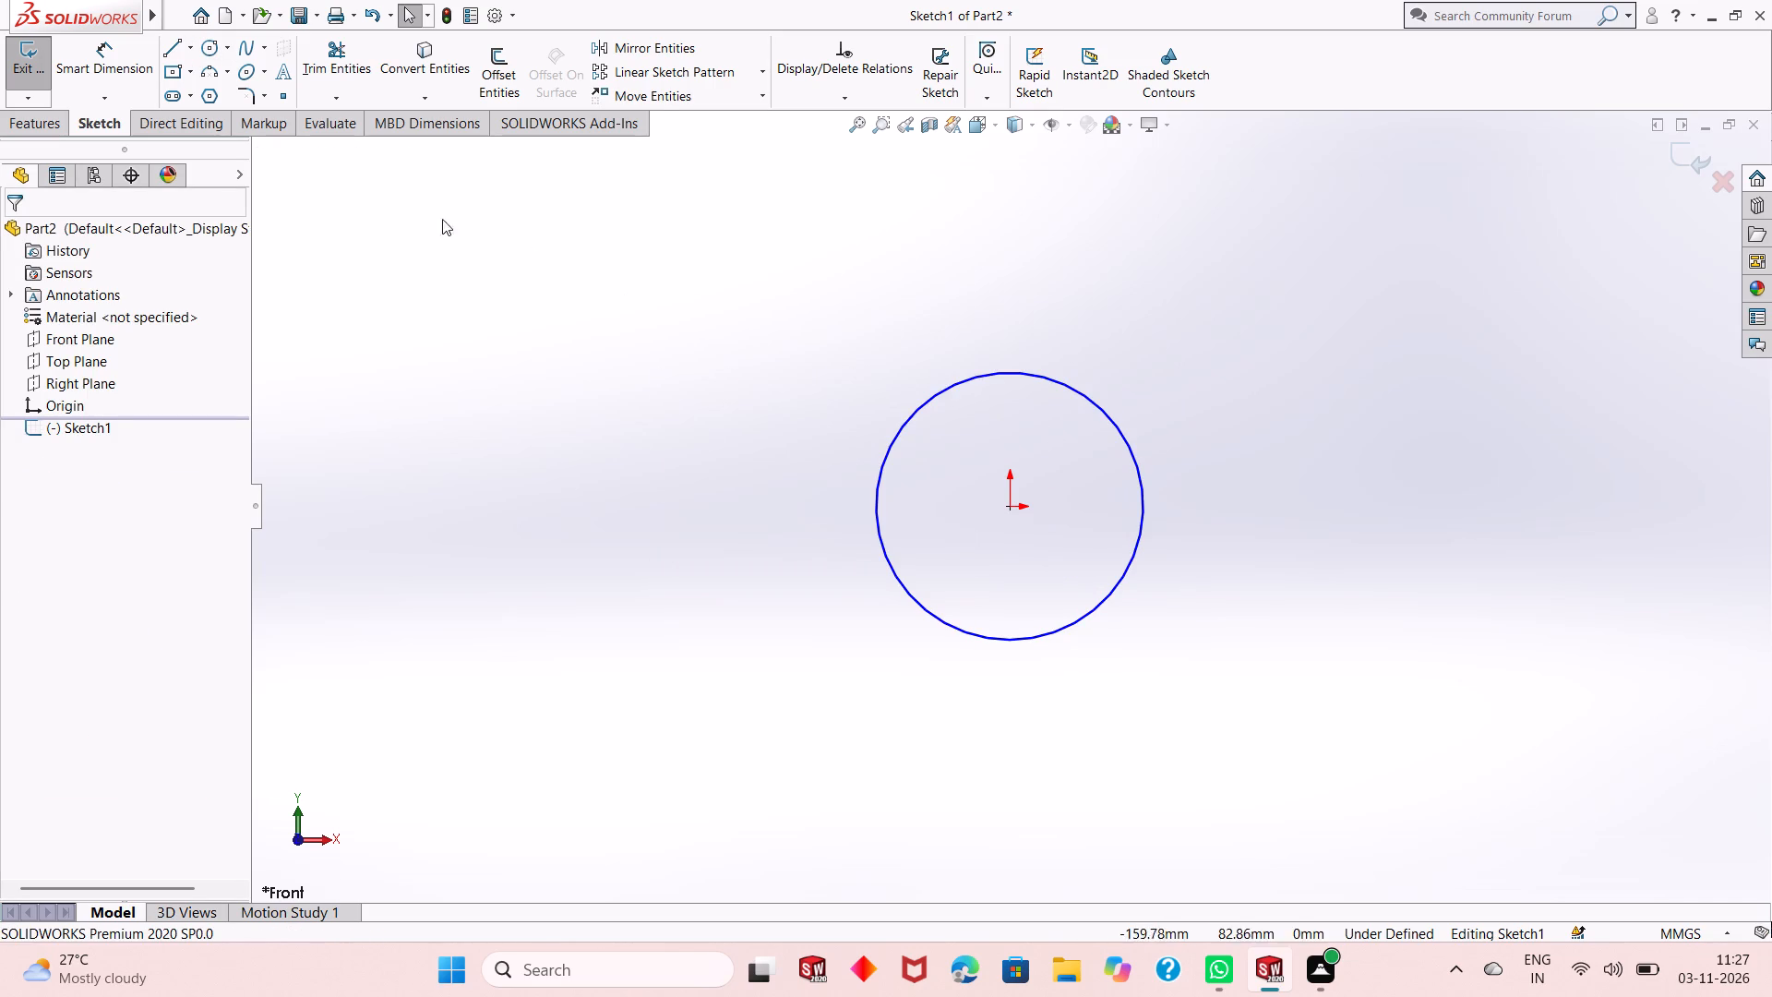
Dimension the circle's diameter and set it to 65.2 mm.
{"action": "left_click", "coordinate": [102, 60]}
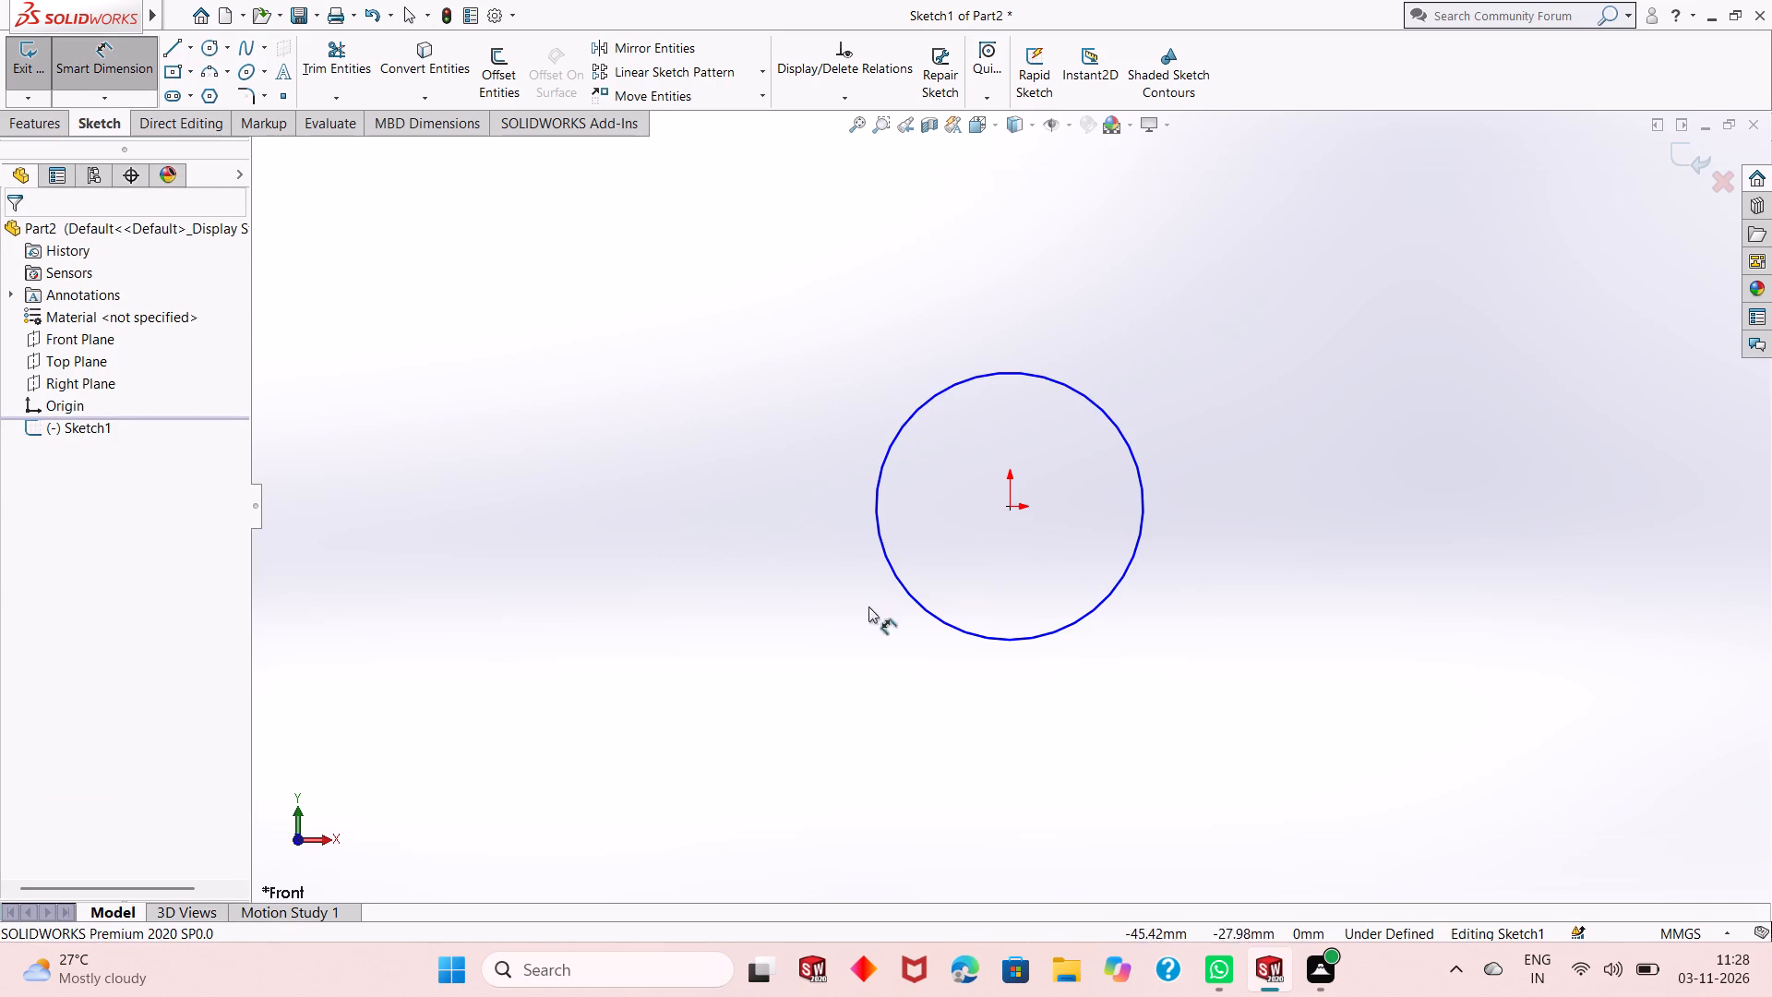
{"action": "left_click", "coordinate": [946, 620]}
{"action": "left_click", "coordinate": [739, 722]}
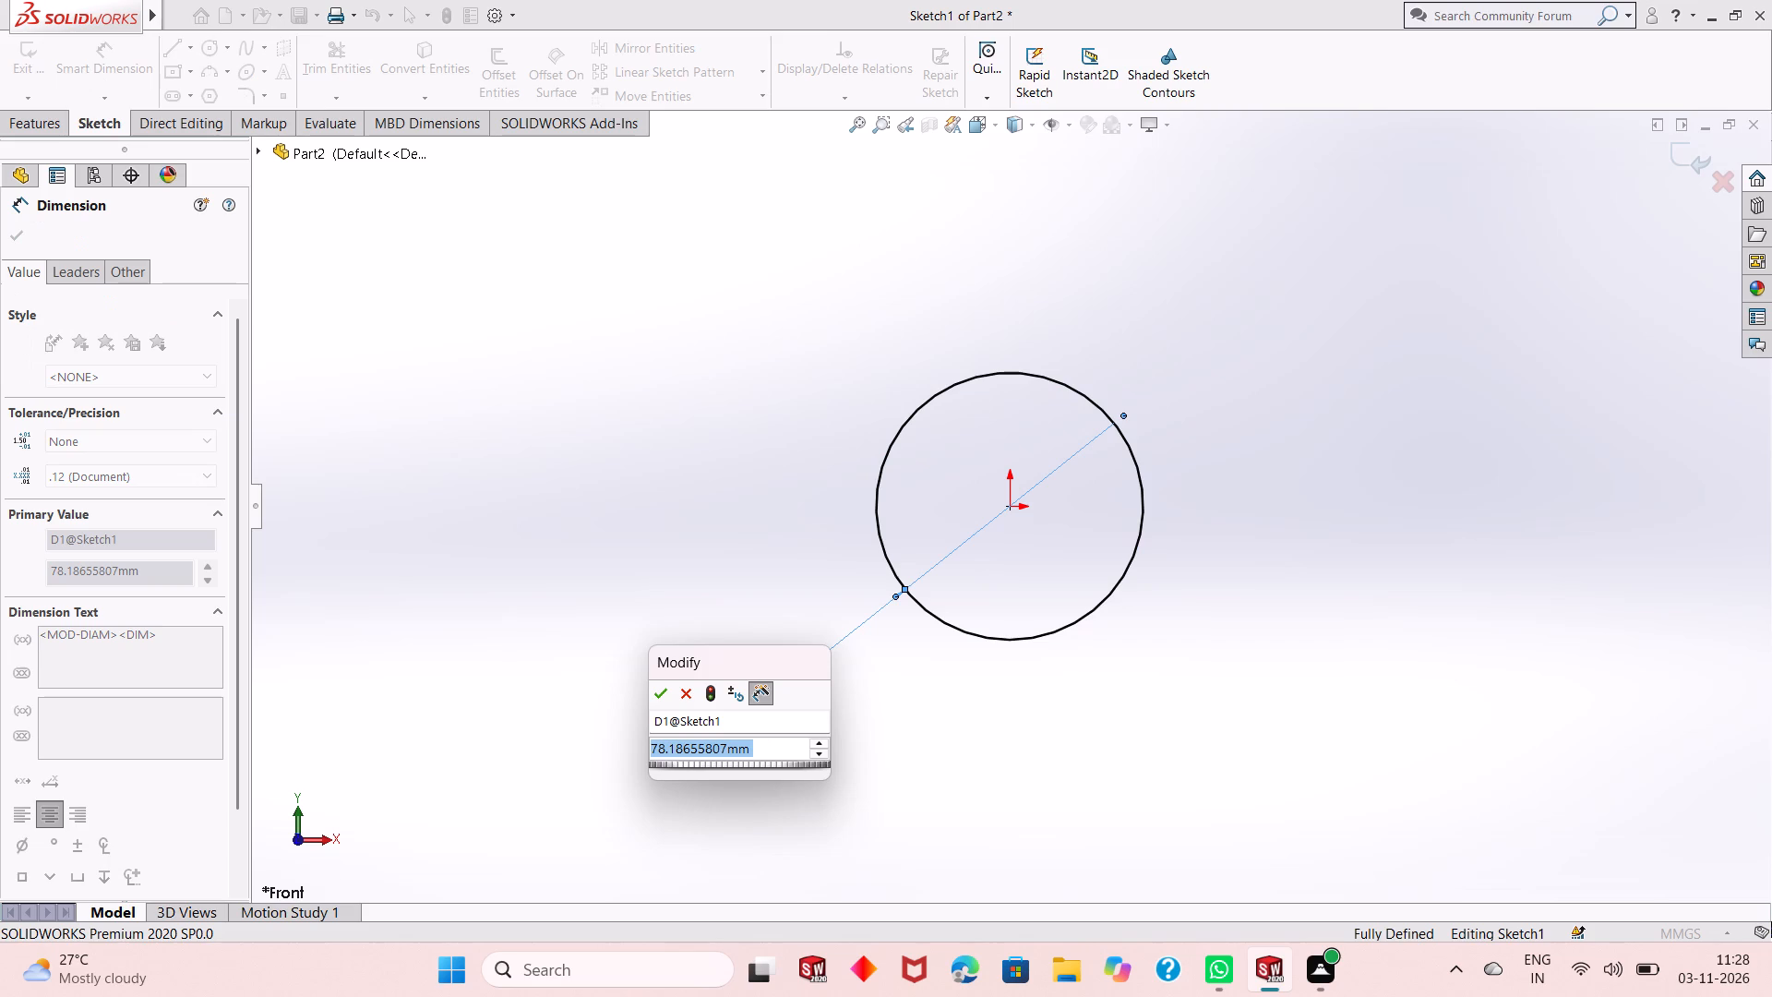
{"action": "type", "text": "50"}
{"action": "key", "text": "Return"}
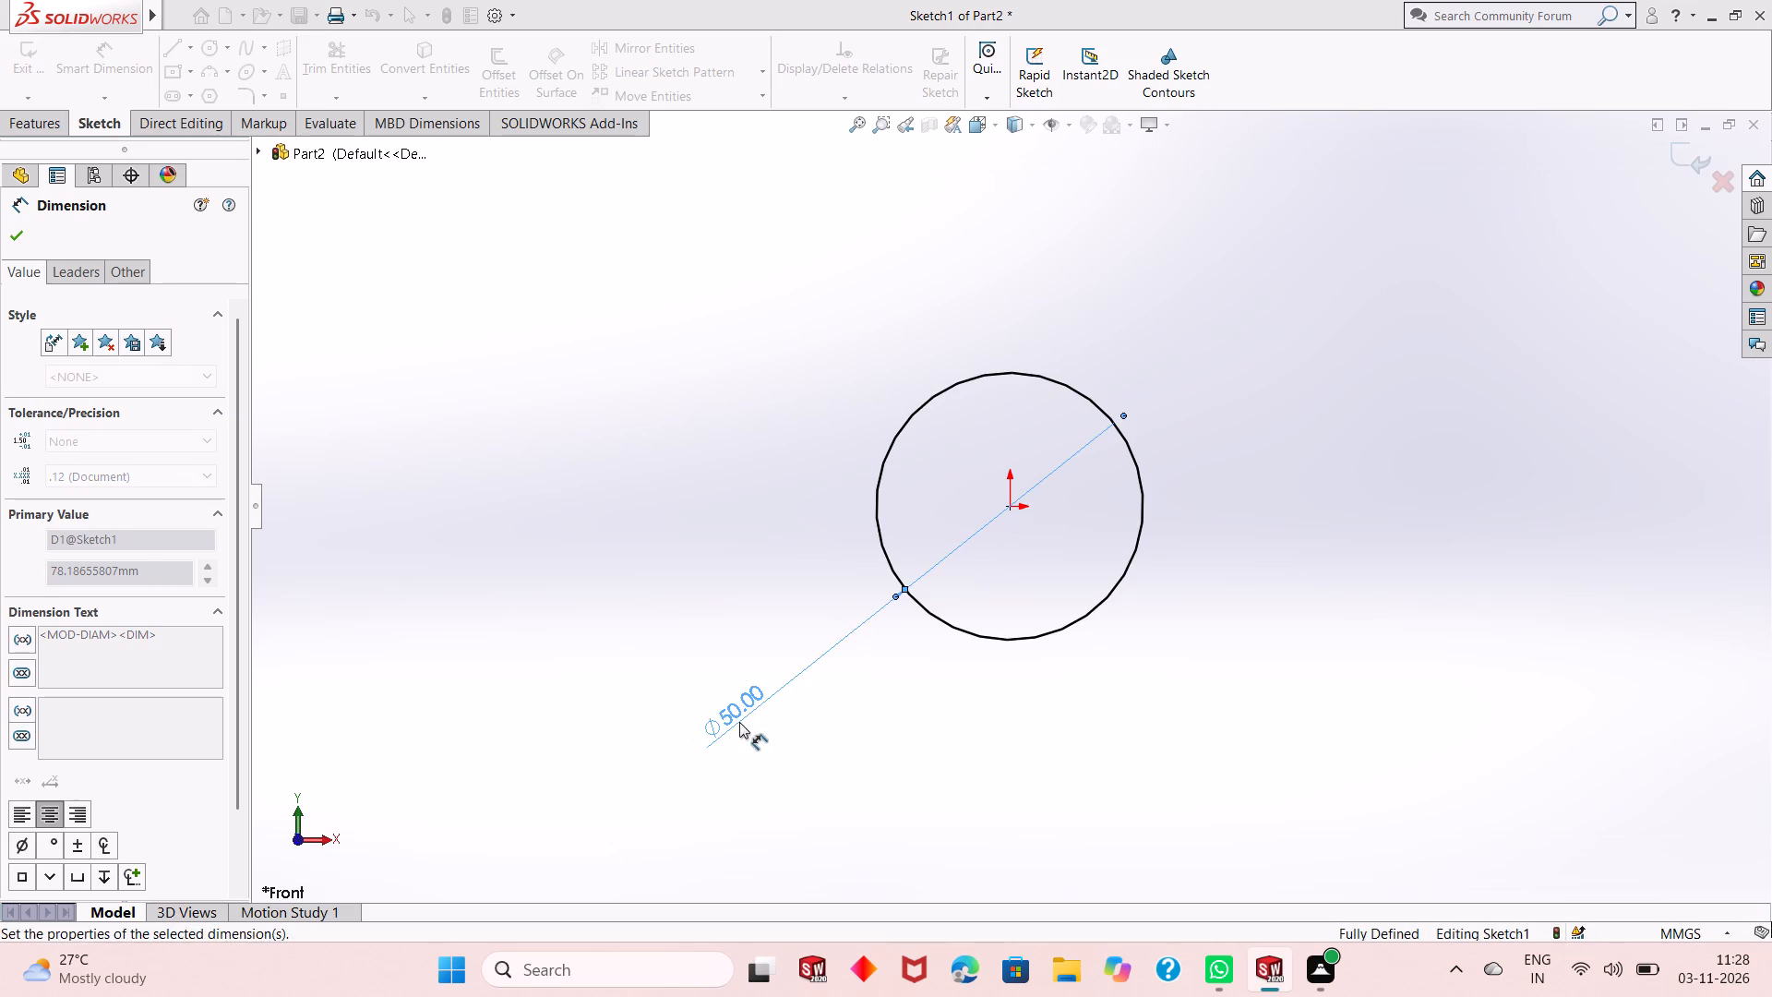
{"action": "double_click", "coordinate": [739, 722]}
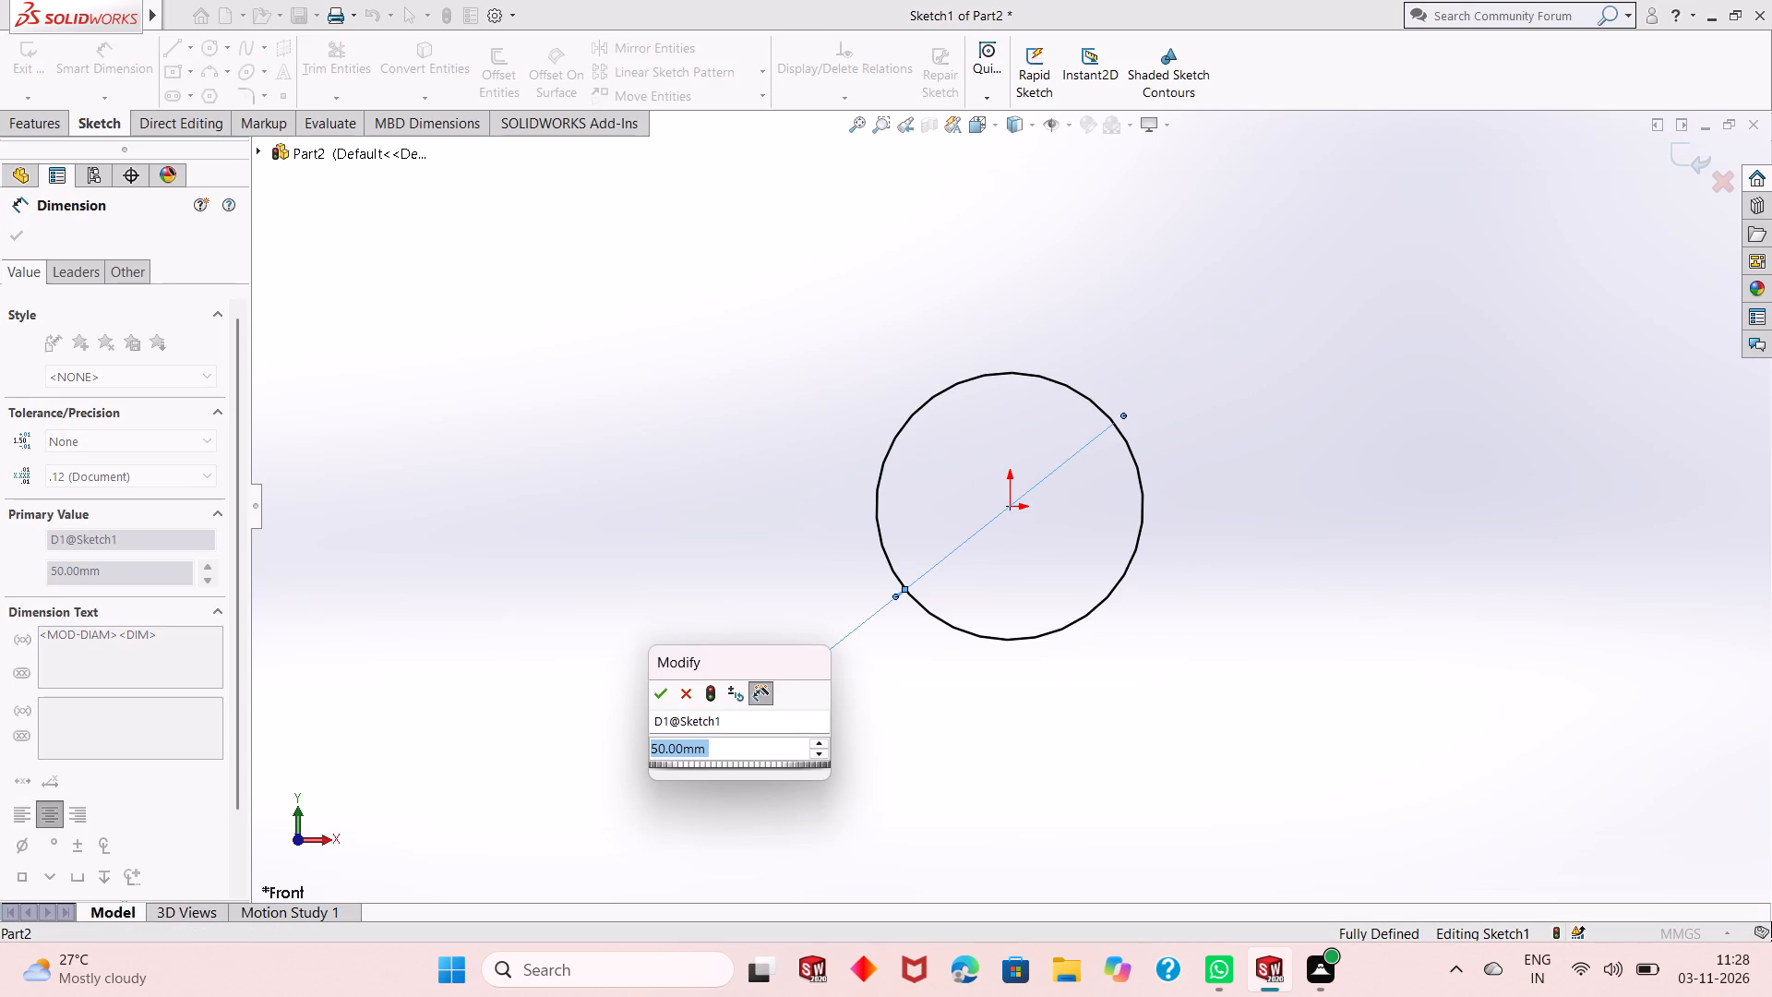
{"action": "type", "text": "65.2"}
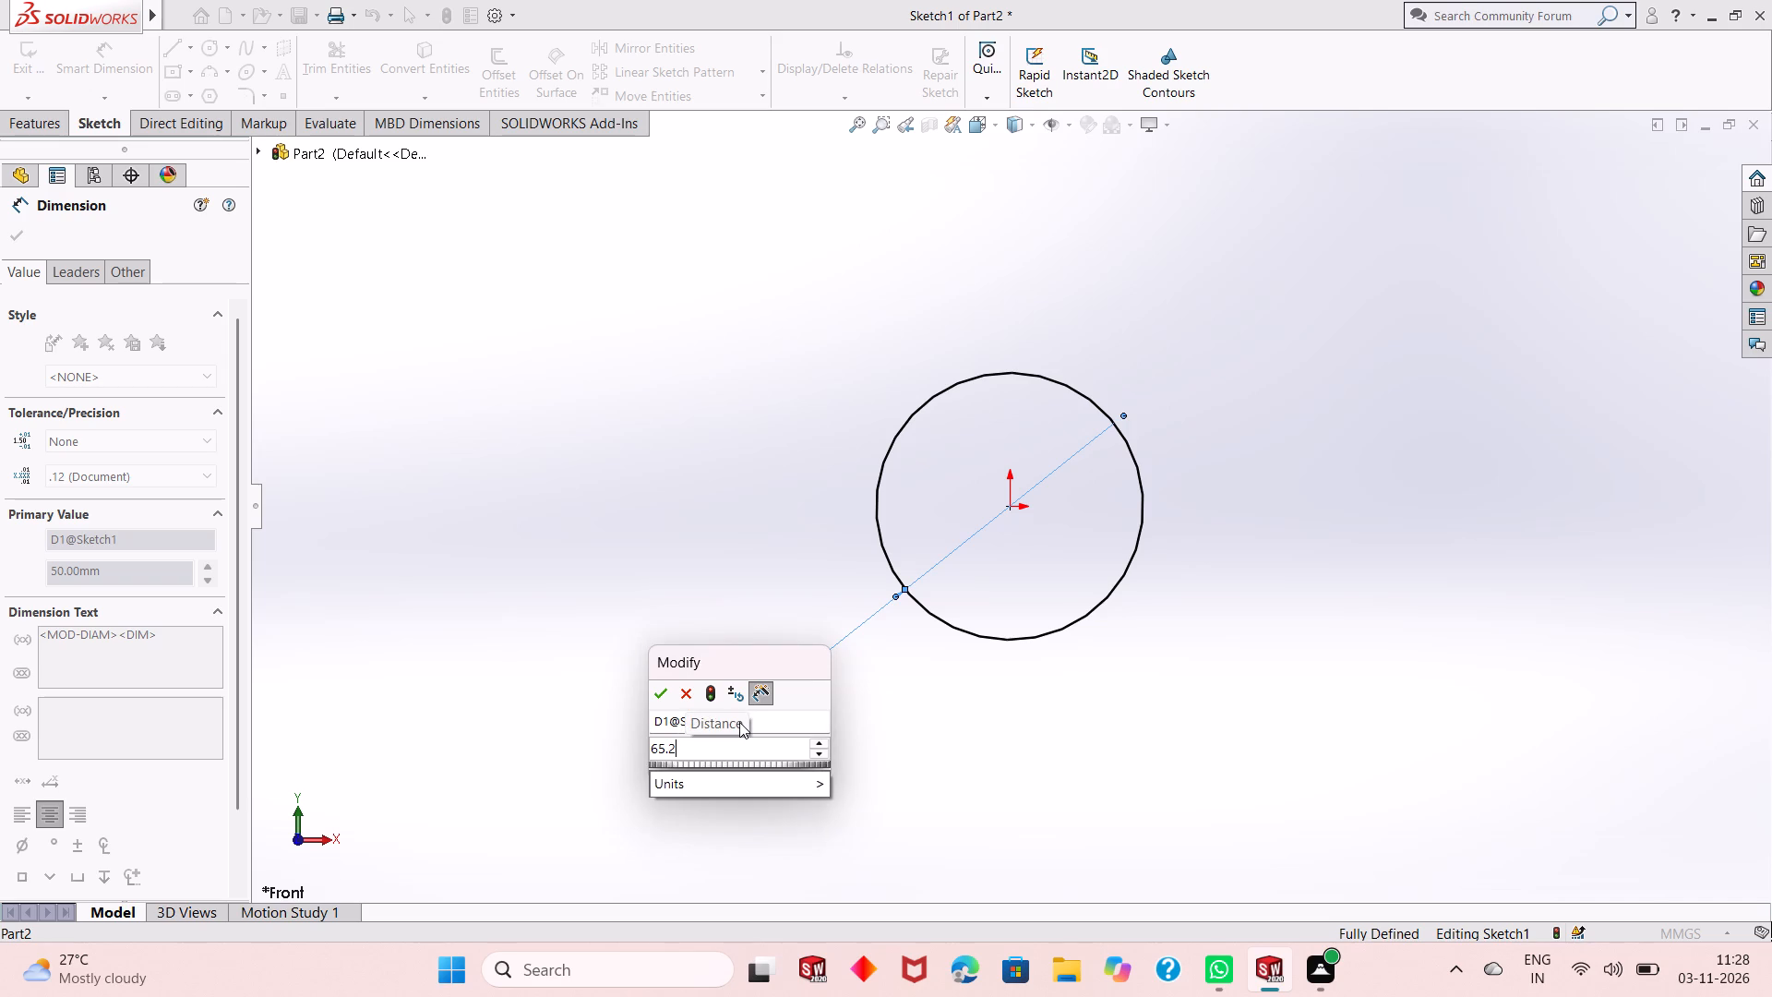
{"action": "key", "text": "Return"}
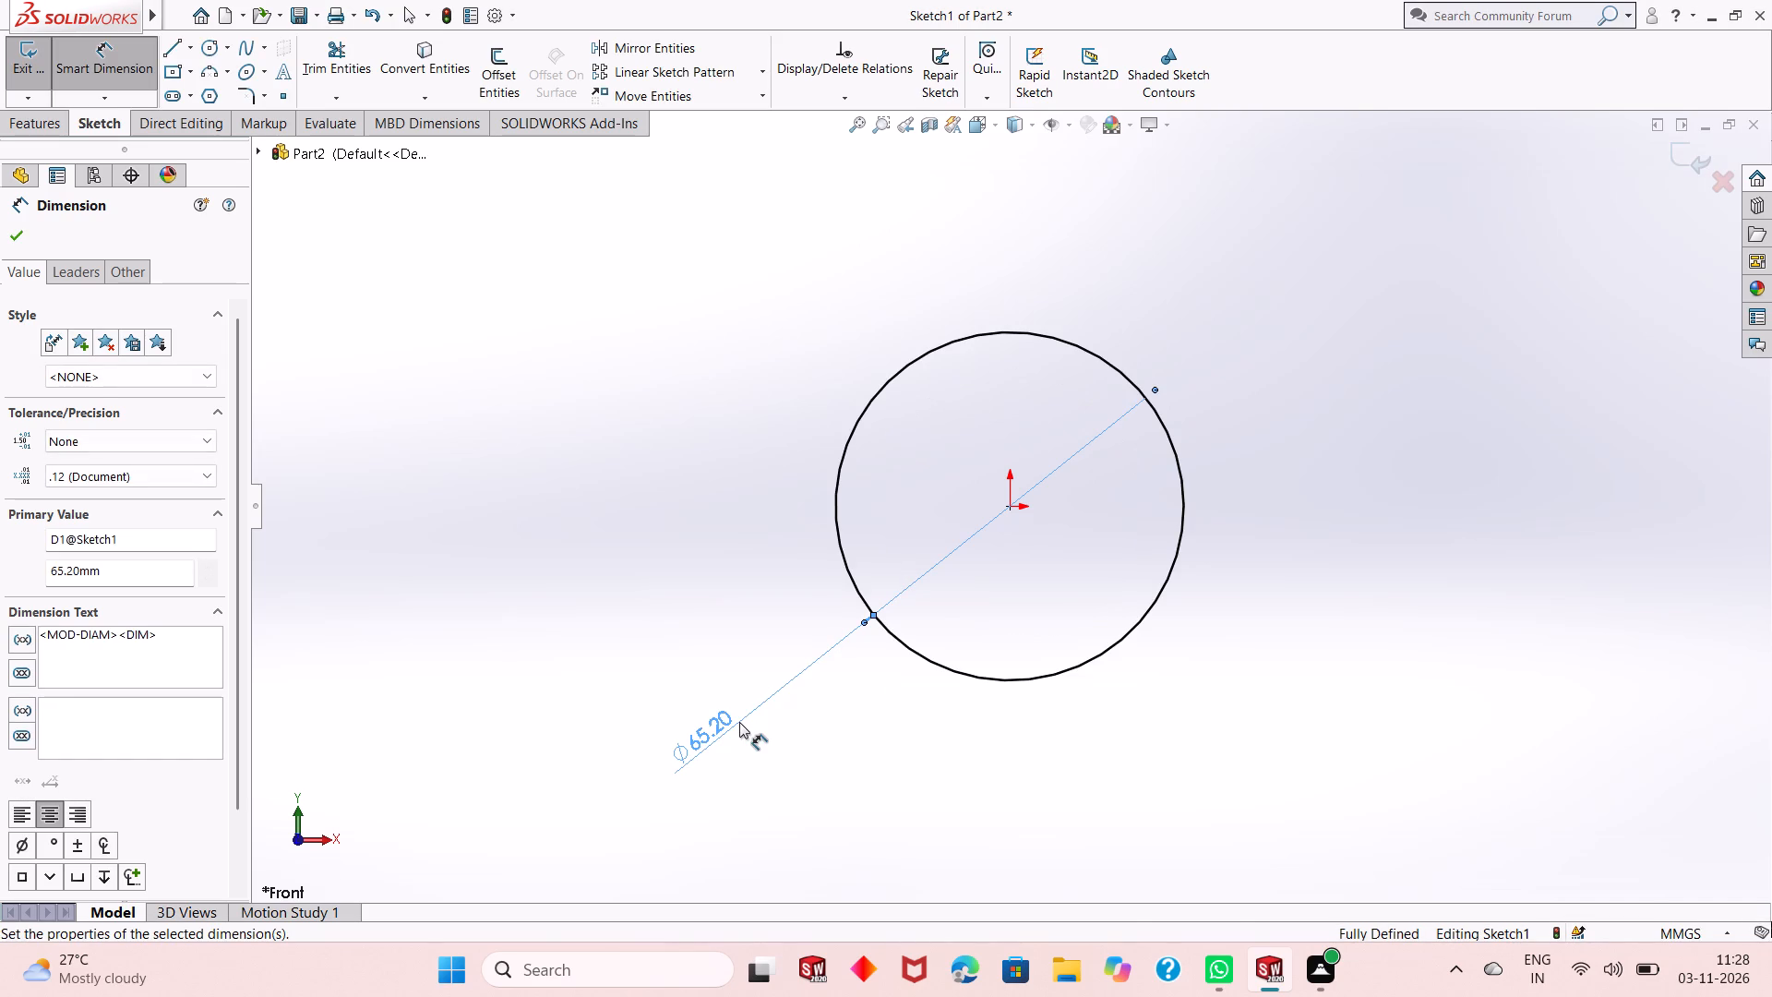
{"action": "right_click", "coordinate": [565, 293]}
{"action": "left_click", "coordinate": [593, 358]}
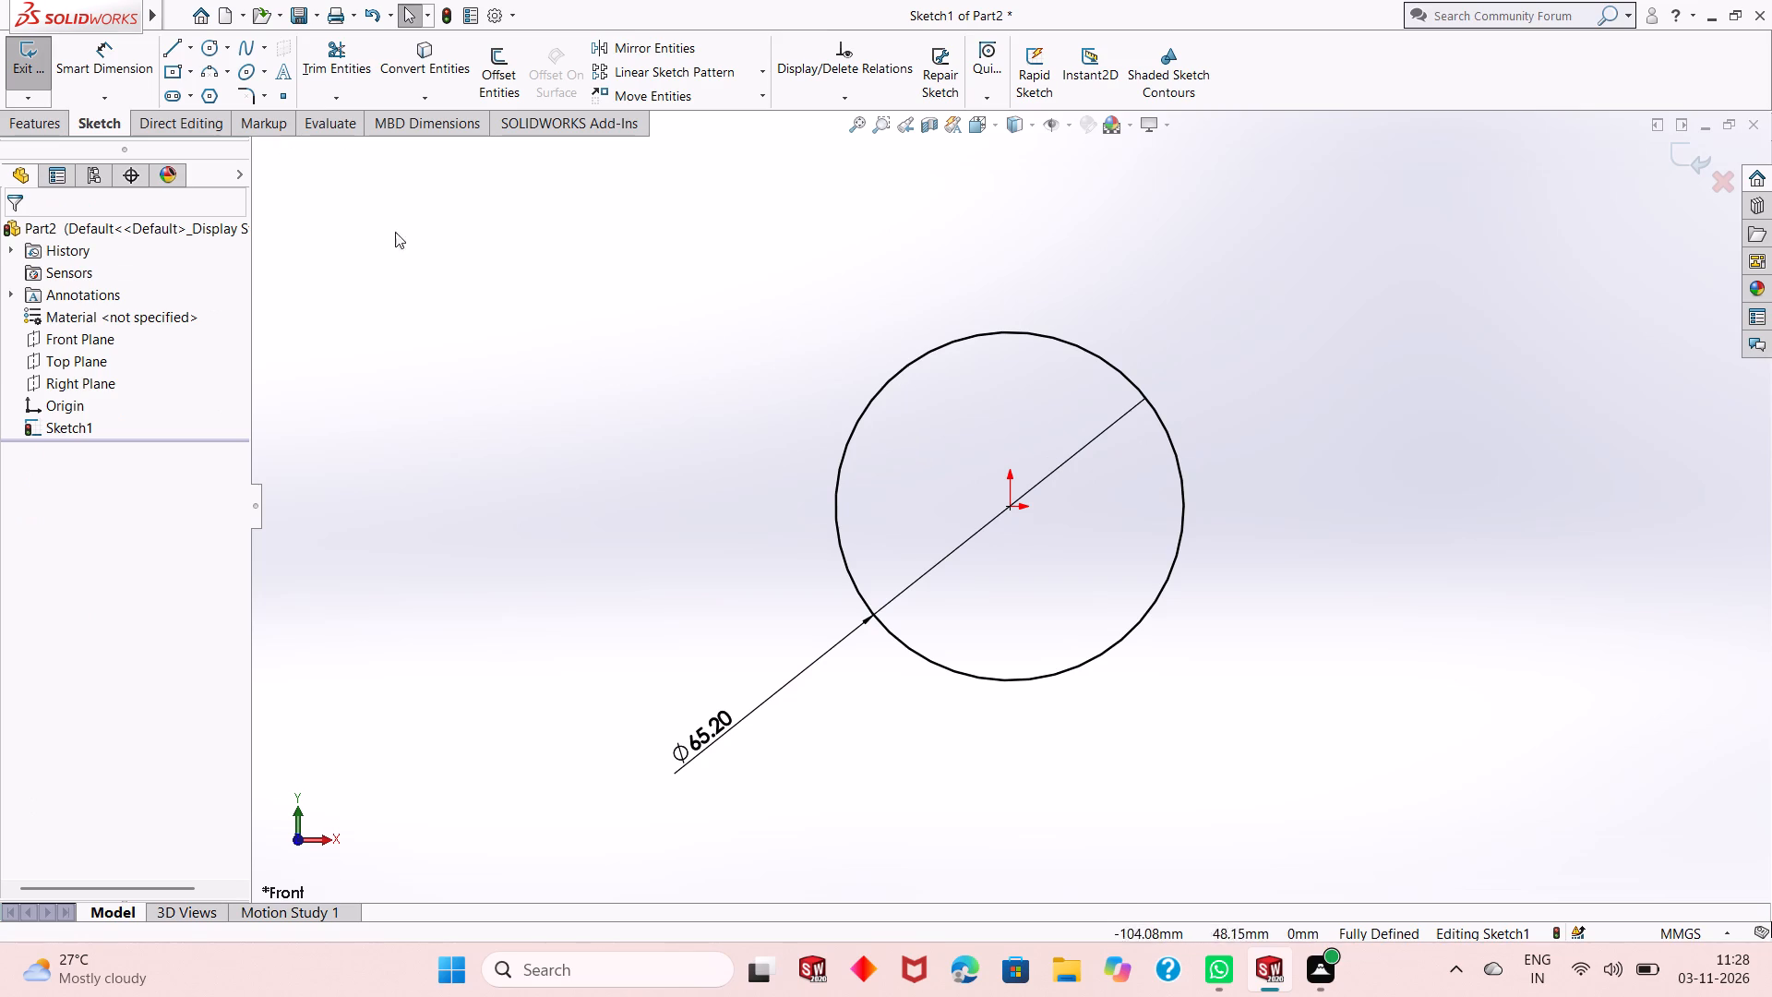
Sketch a line chain from the circle's bottom point: about 12 mm down, 55 mm right, 104 mm up, 40 mm left and 36 mm down into the circle.
{"action": "left_click", "coordinate": [165, 54]}
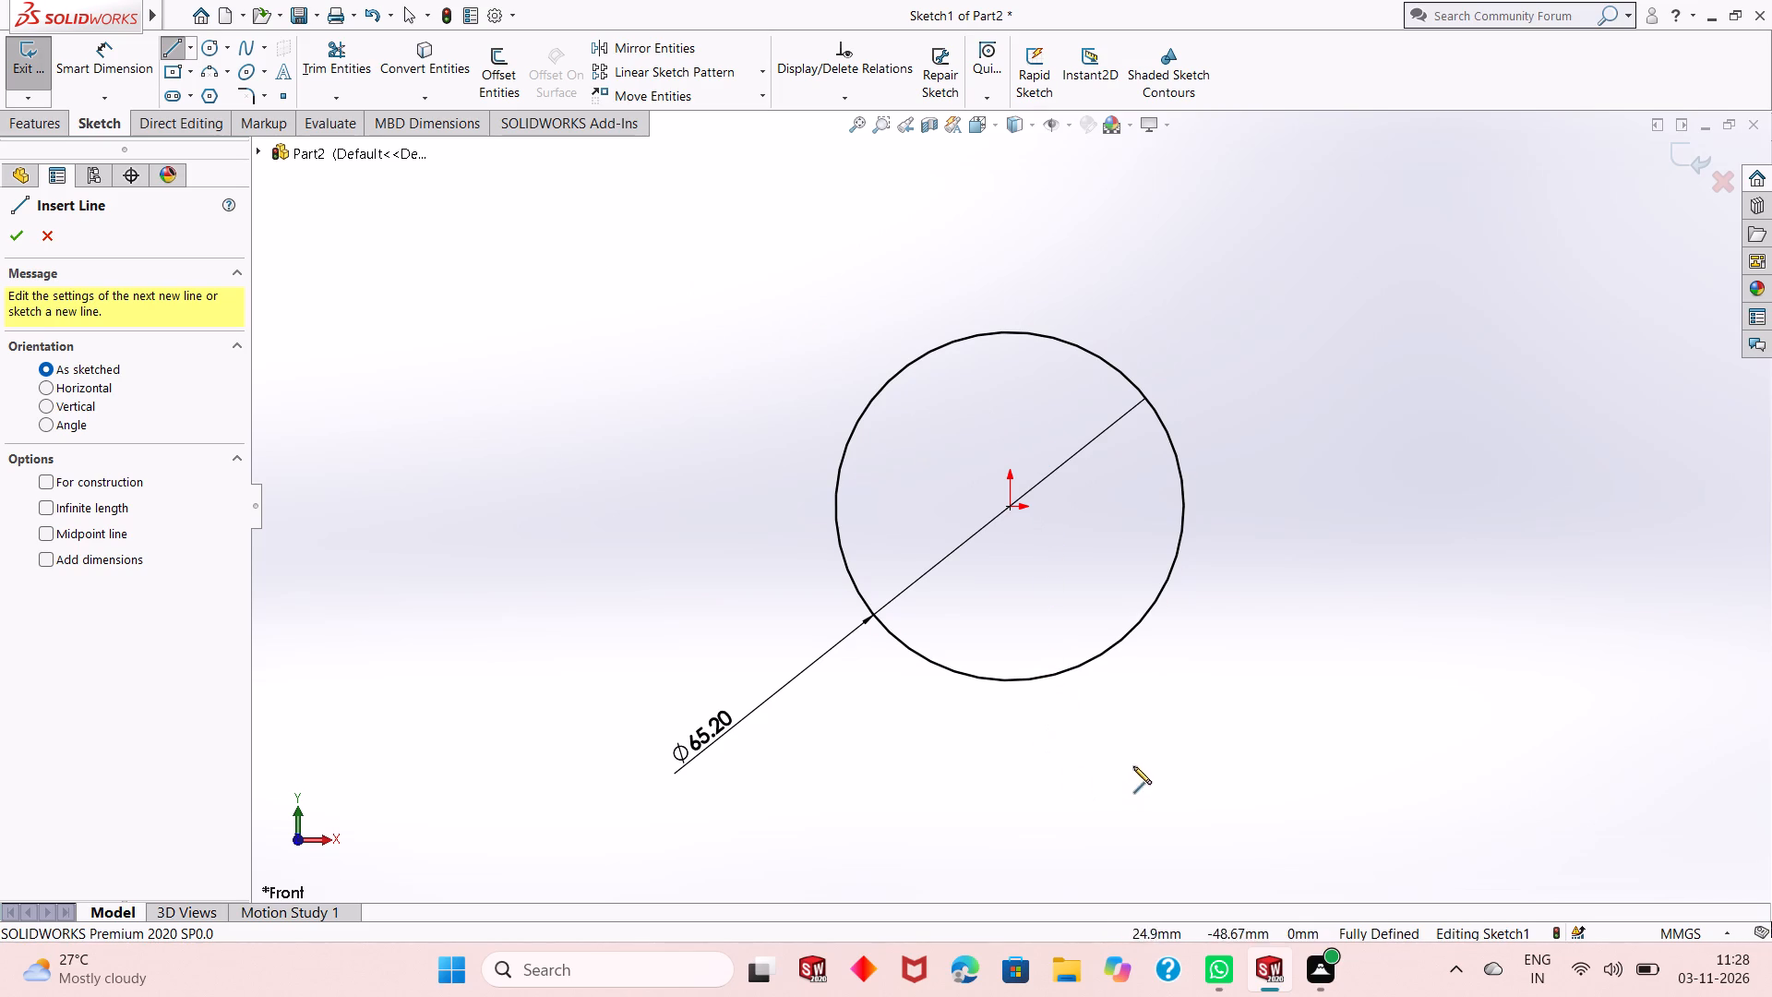
{"action": "left_click", "coordinate": [1010, 677]}
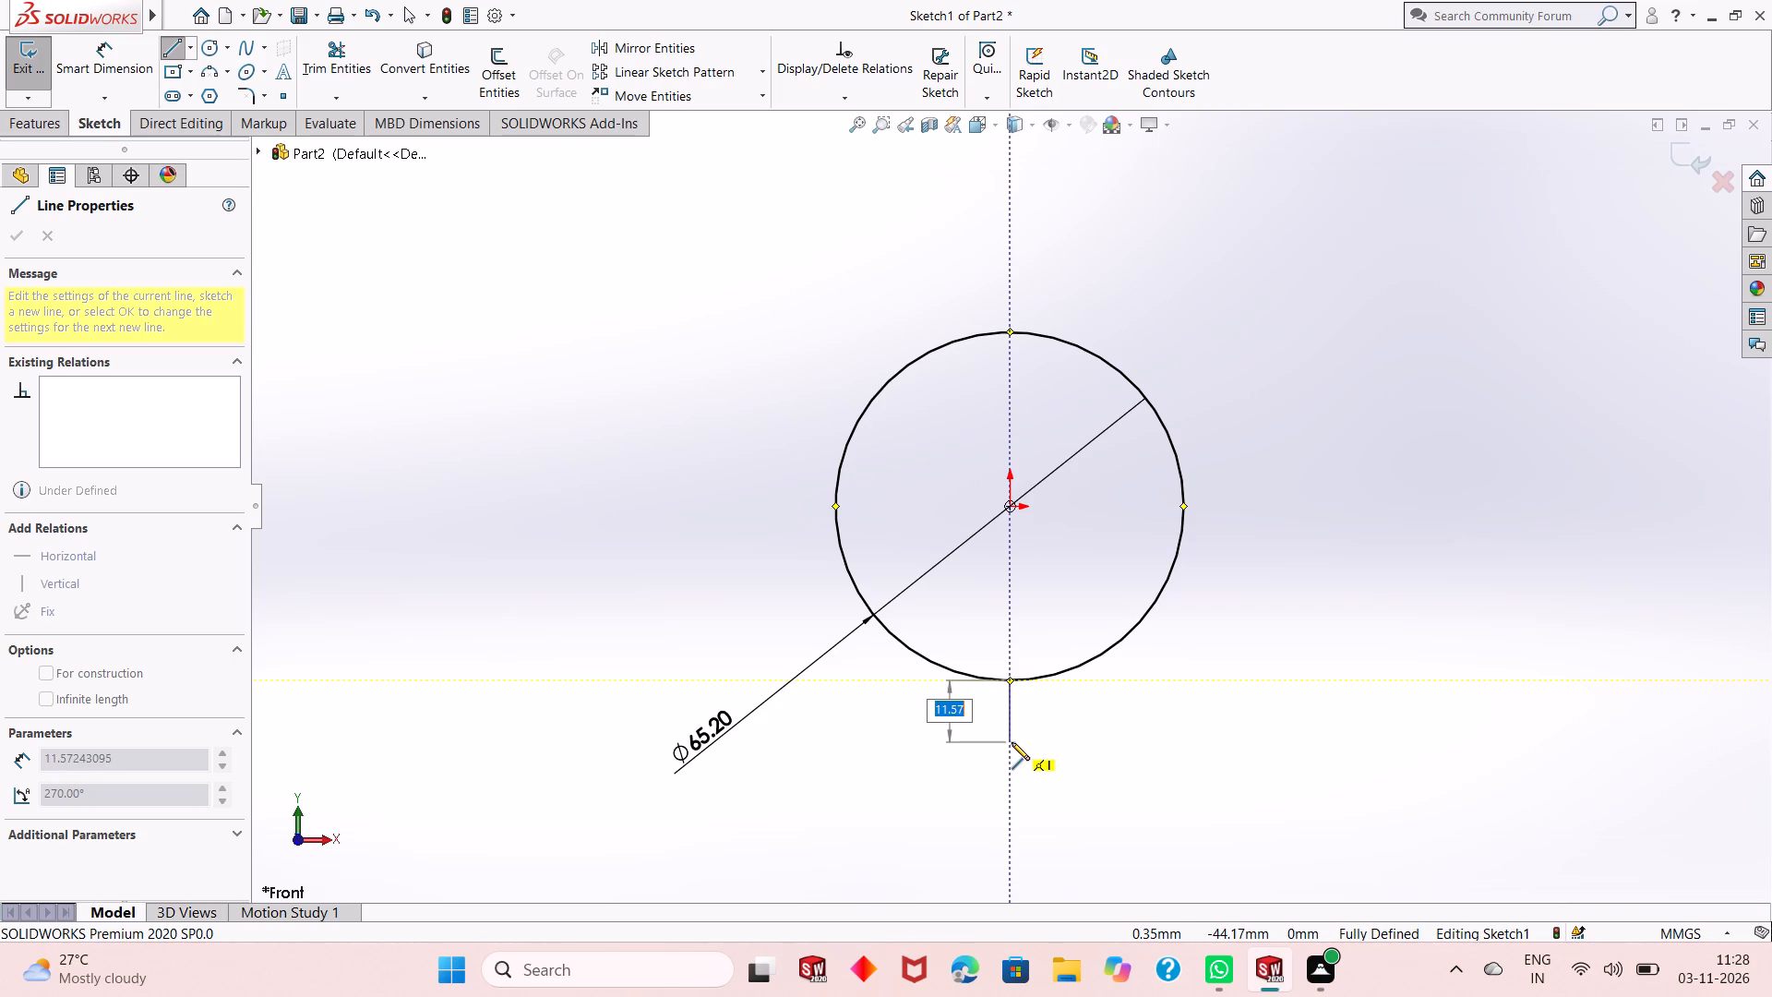
{"action": "left_click", "coordinate": [1012, 742]}
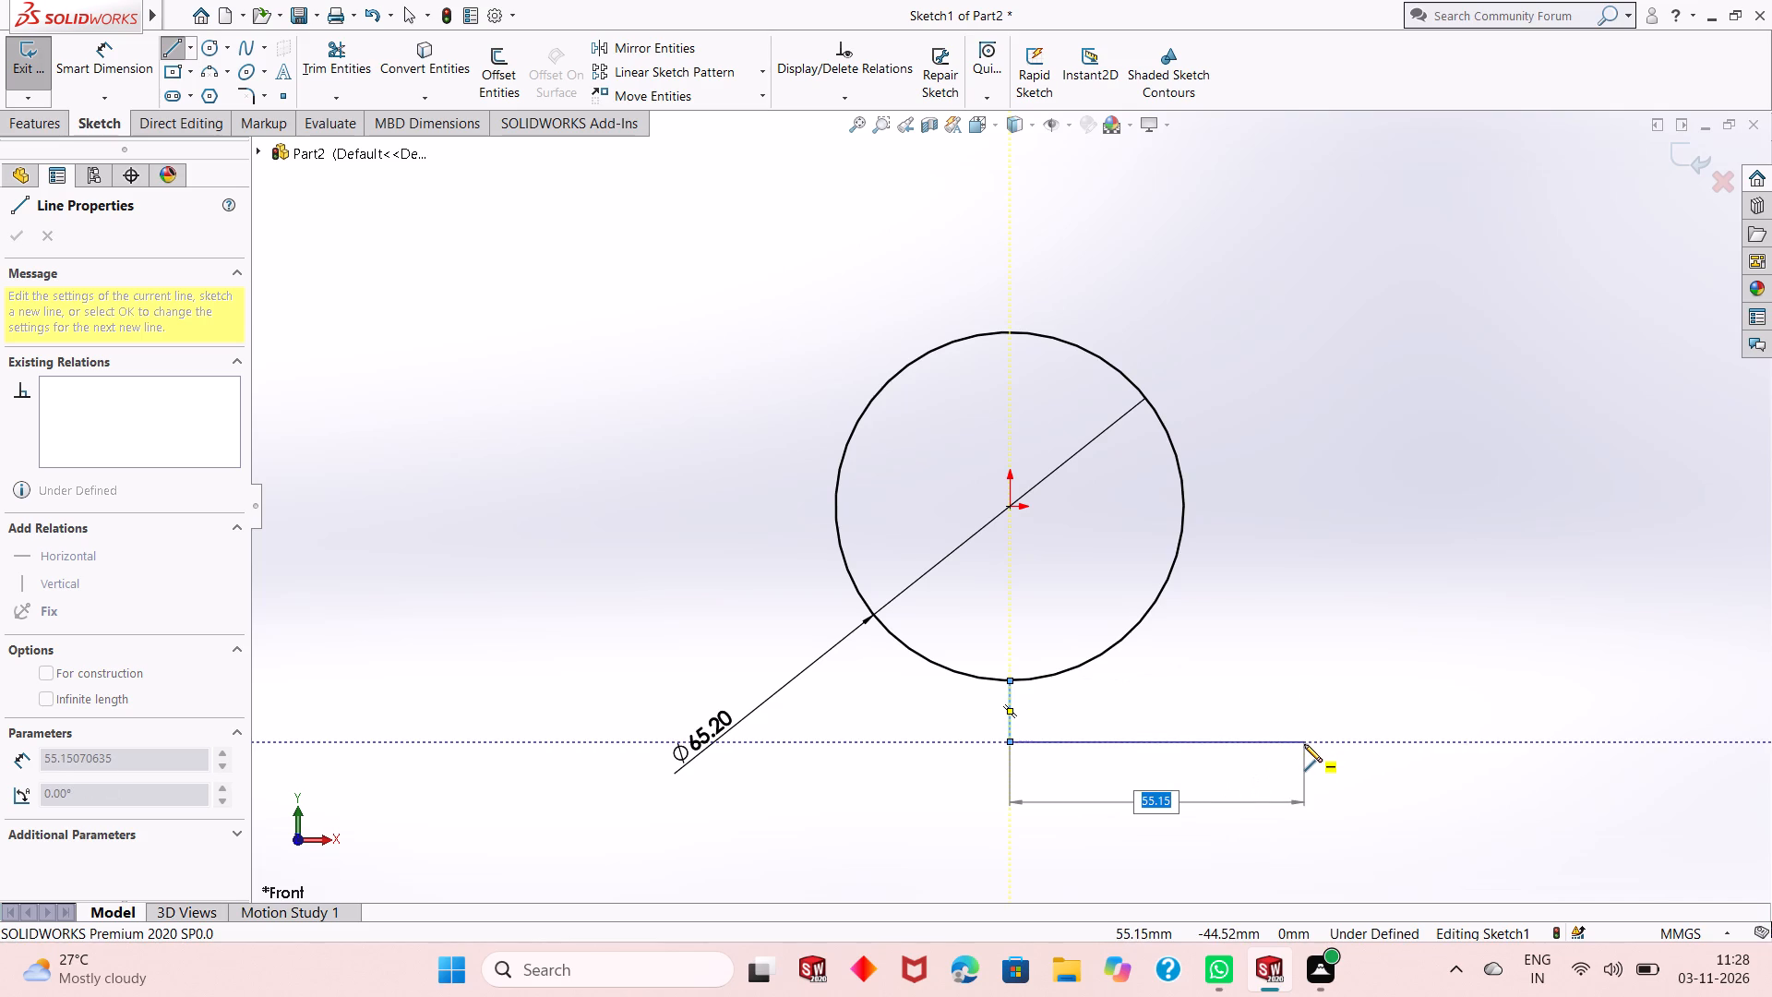
{"action": "left_click", "coordinate": [1304, 744]}
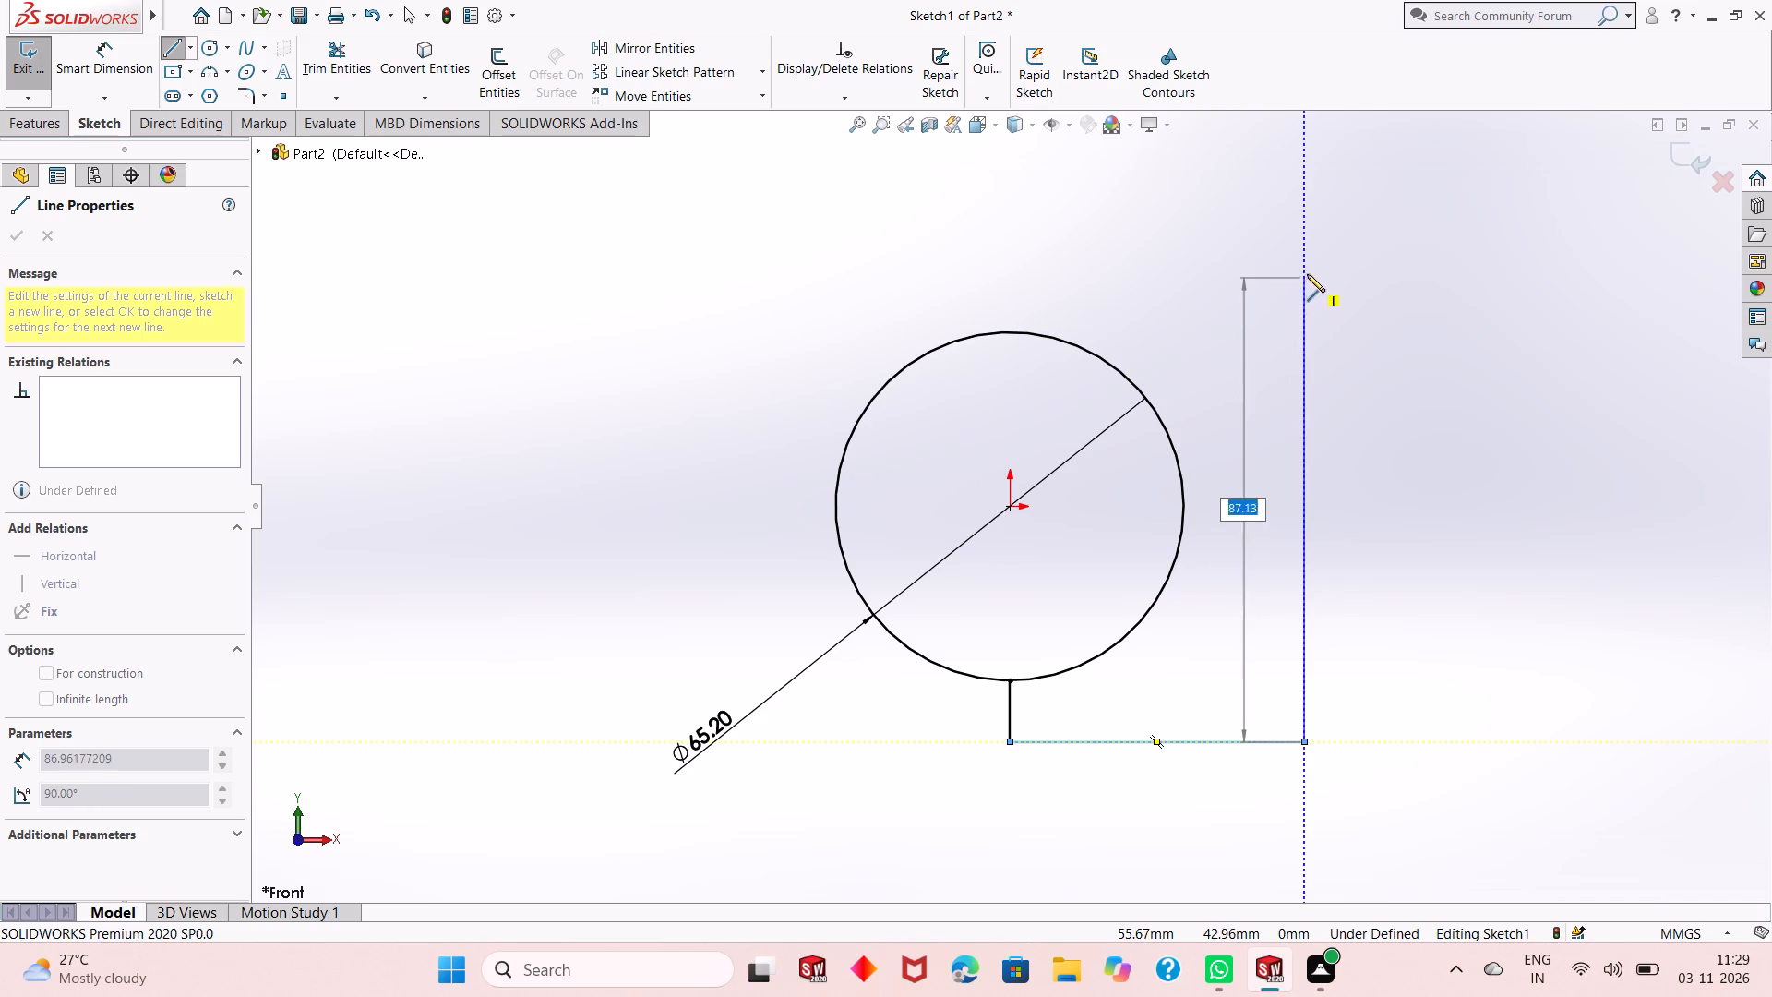
{"action": "left_click", "coordinate": [1305, 186]}
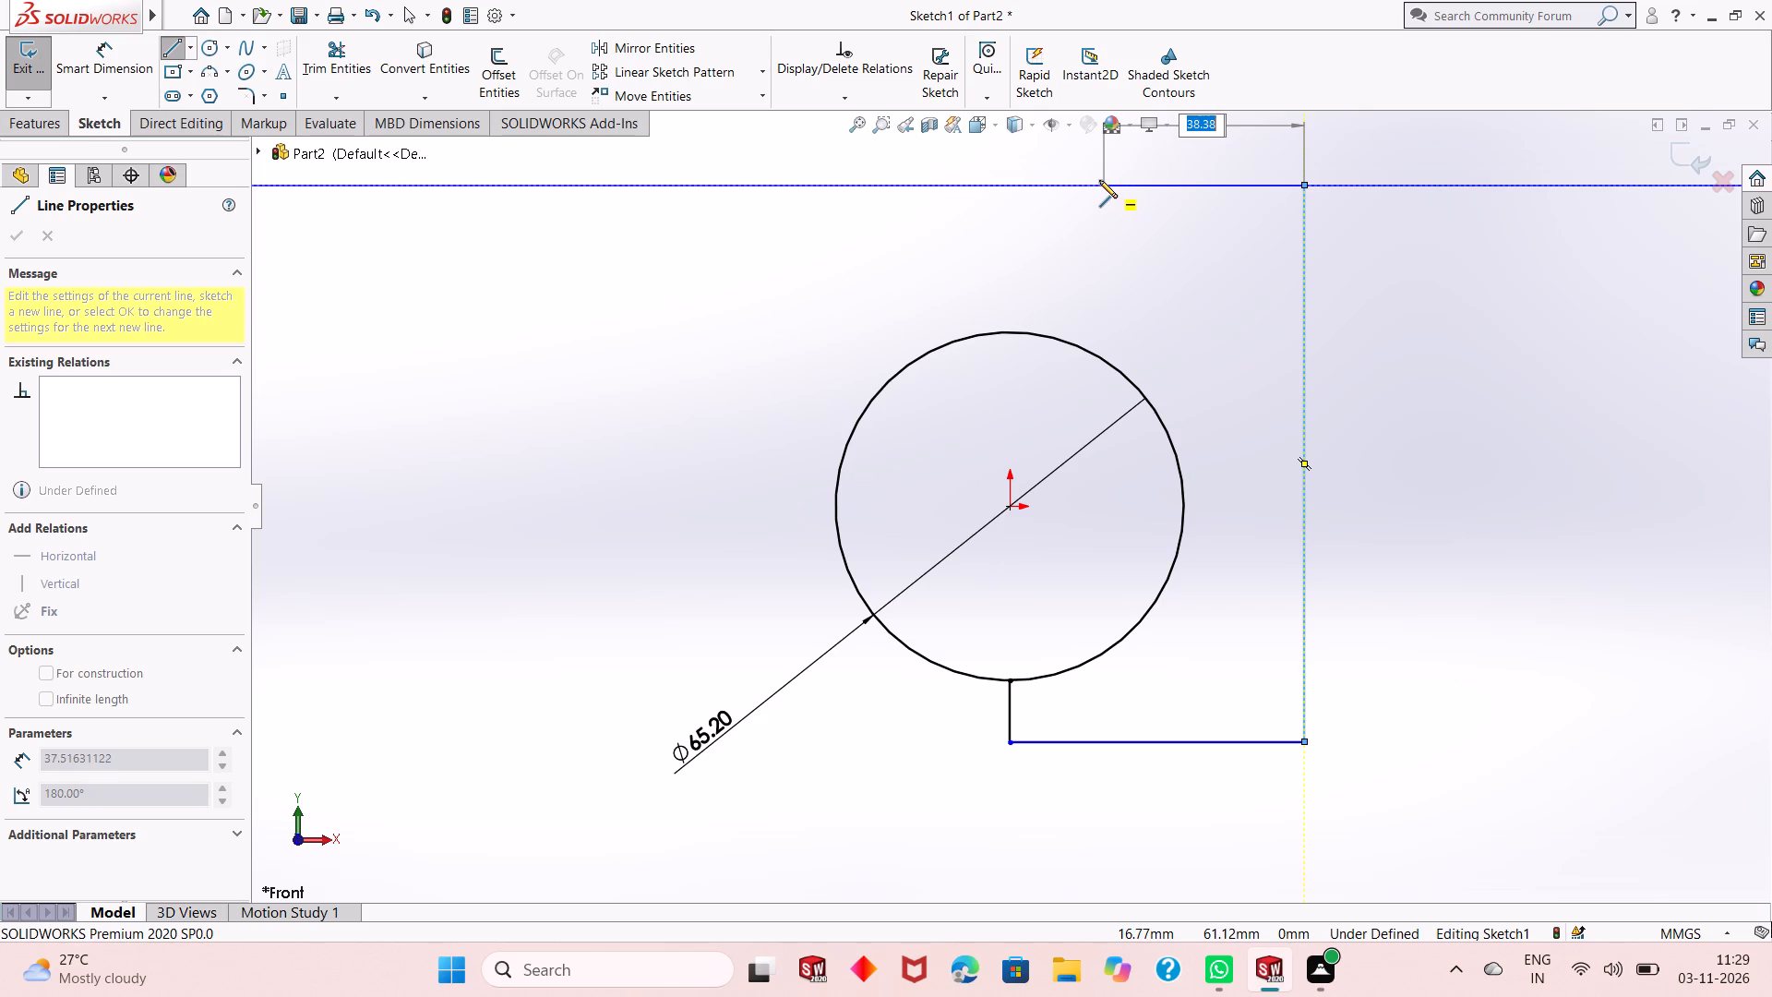
{"action": "left_click", "coordinate": [1091, 180]}
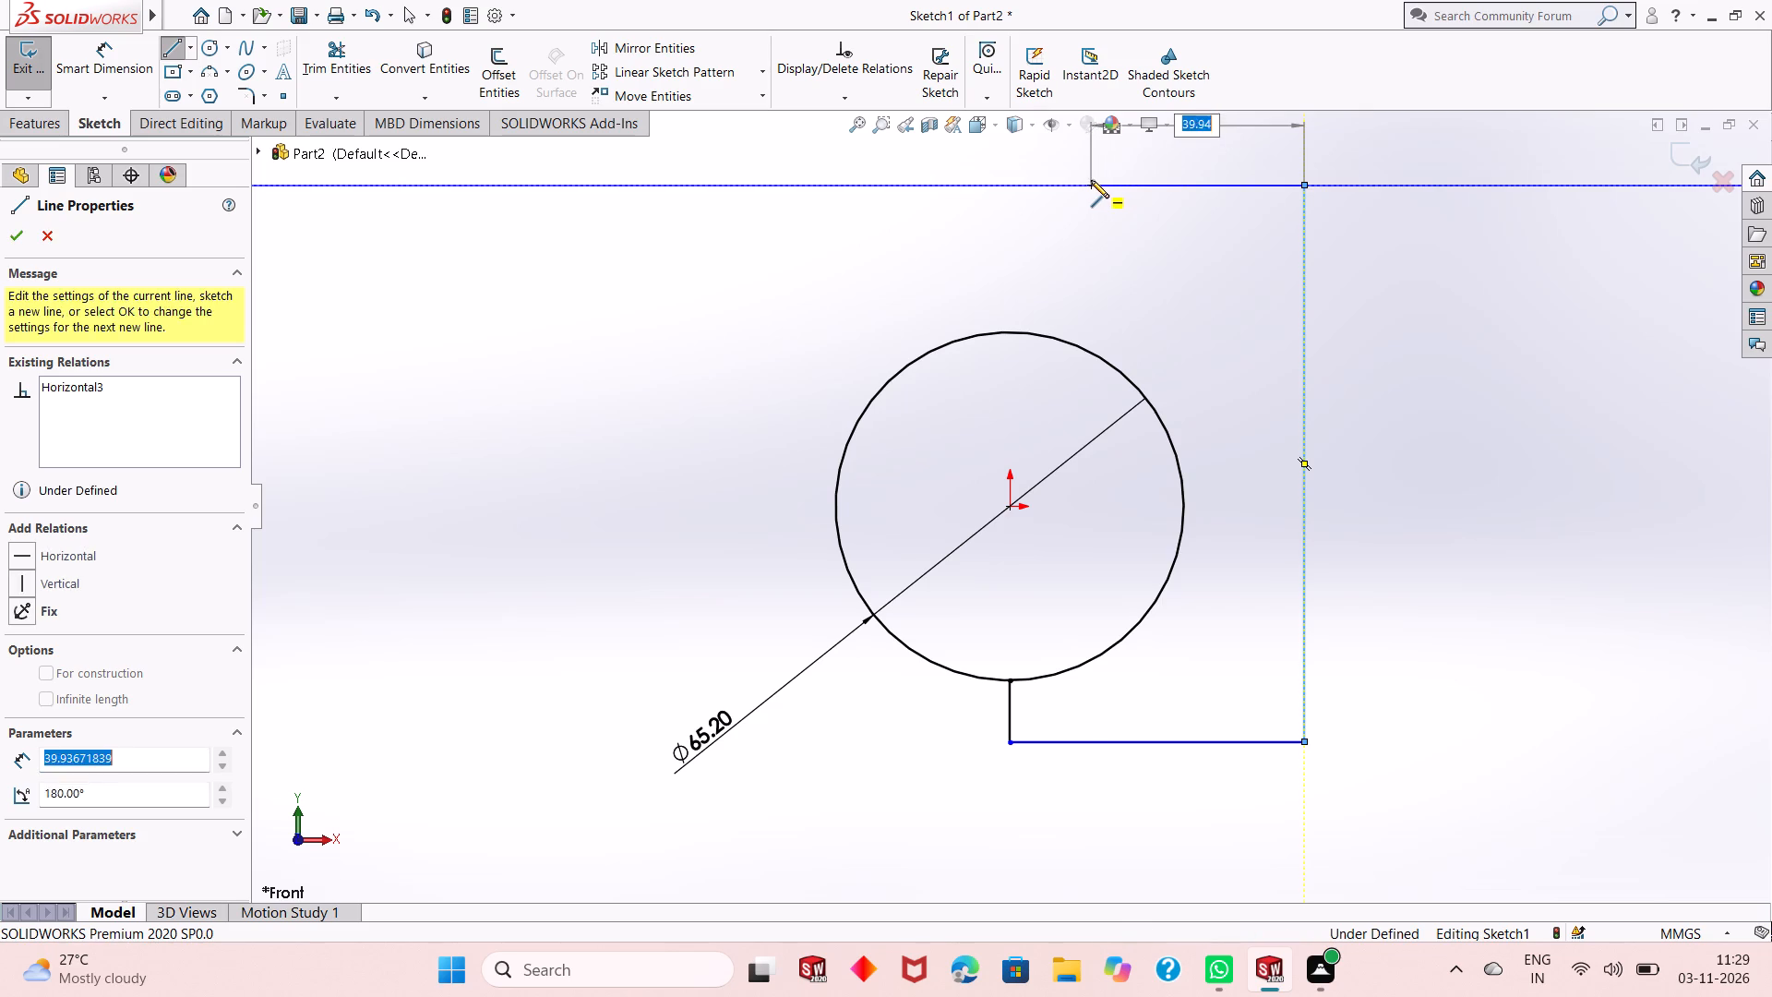
{"action": "left_click", "coordinate": [1090, 378]}
{"action": "right_click", "coordinate": [1090, 378]}
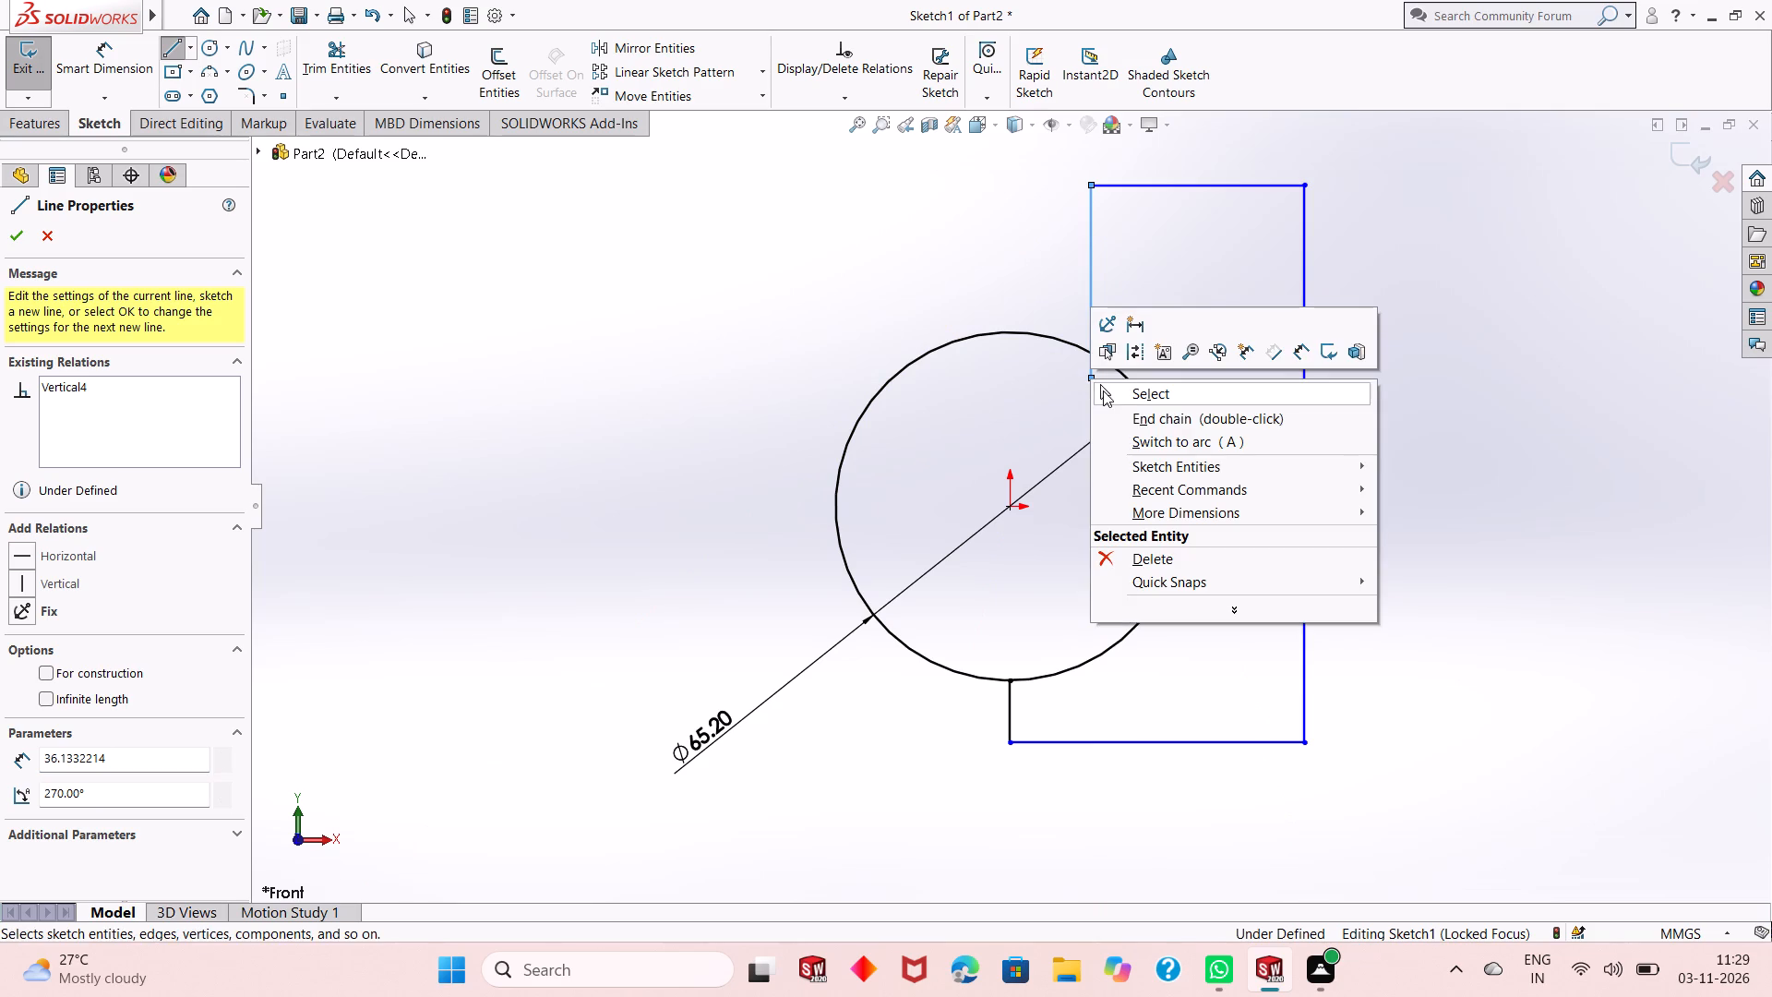
{"action": "left_click", "coordinate": [1103, 390]}
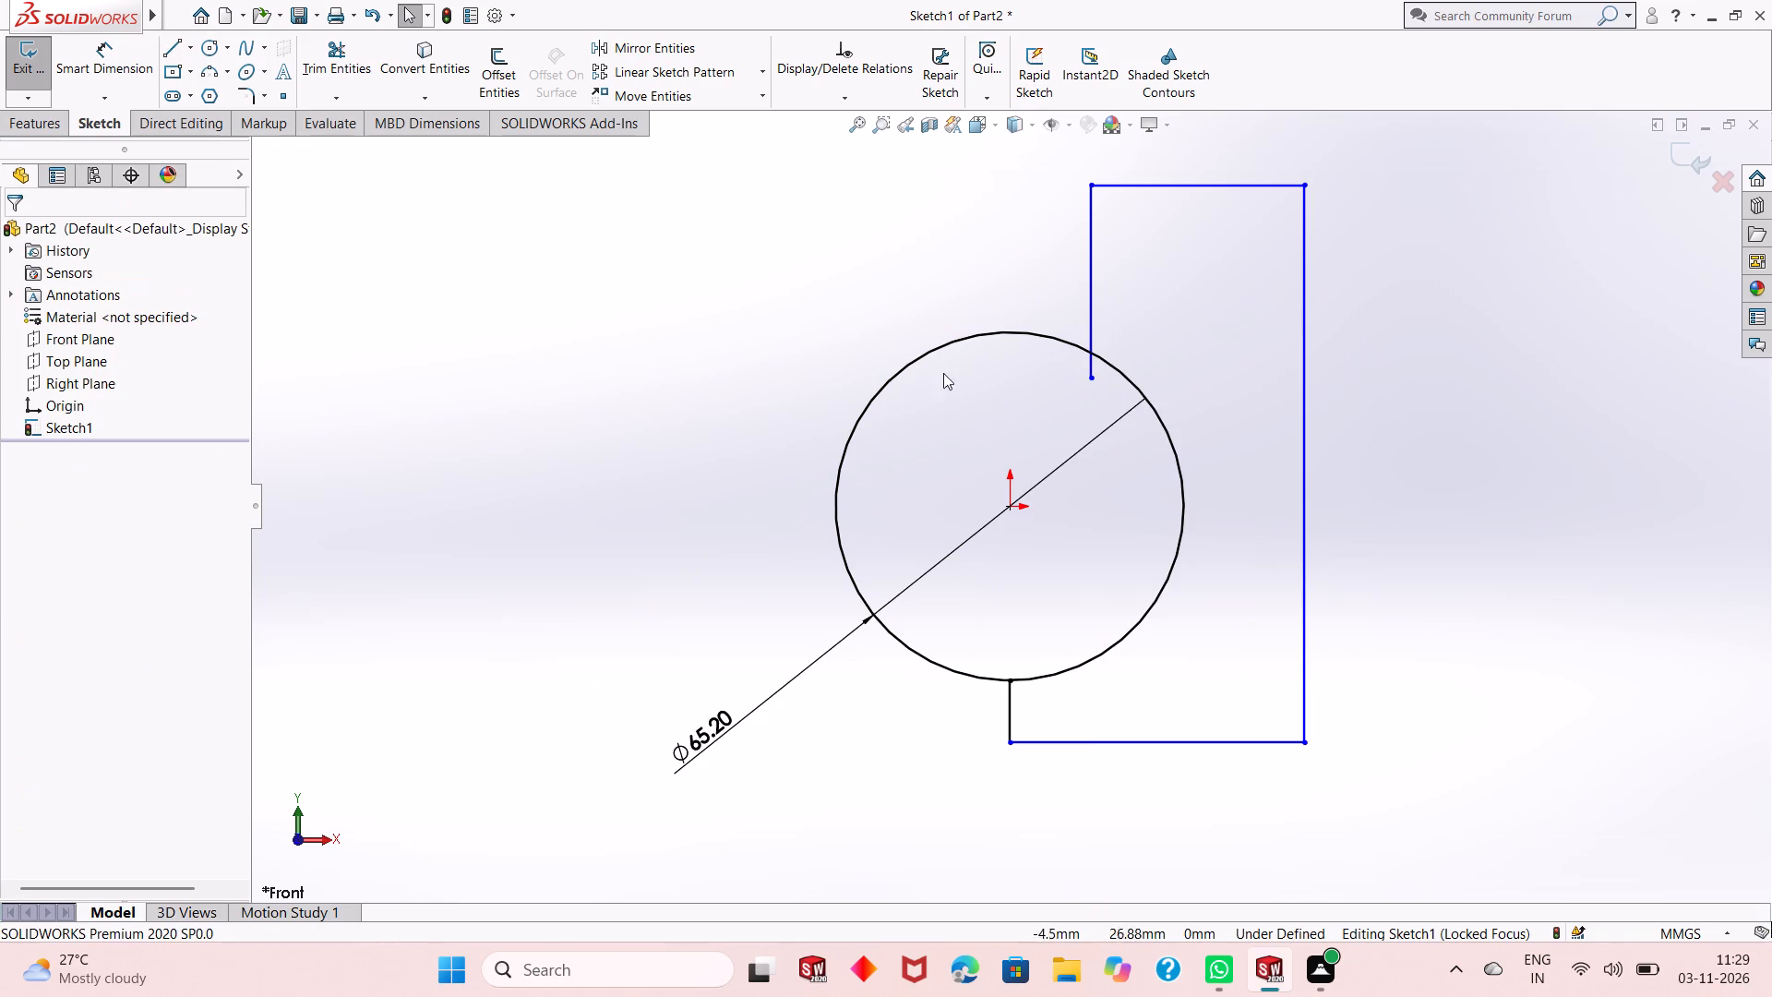
Dimension the vertical distance from the origin to the bottom horizontal line as 41.65 mm.
{"action": "left_click", "coordinate": [144, 59]}
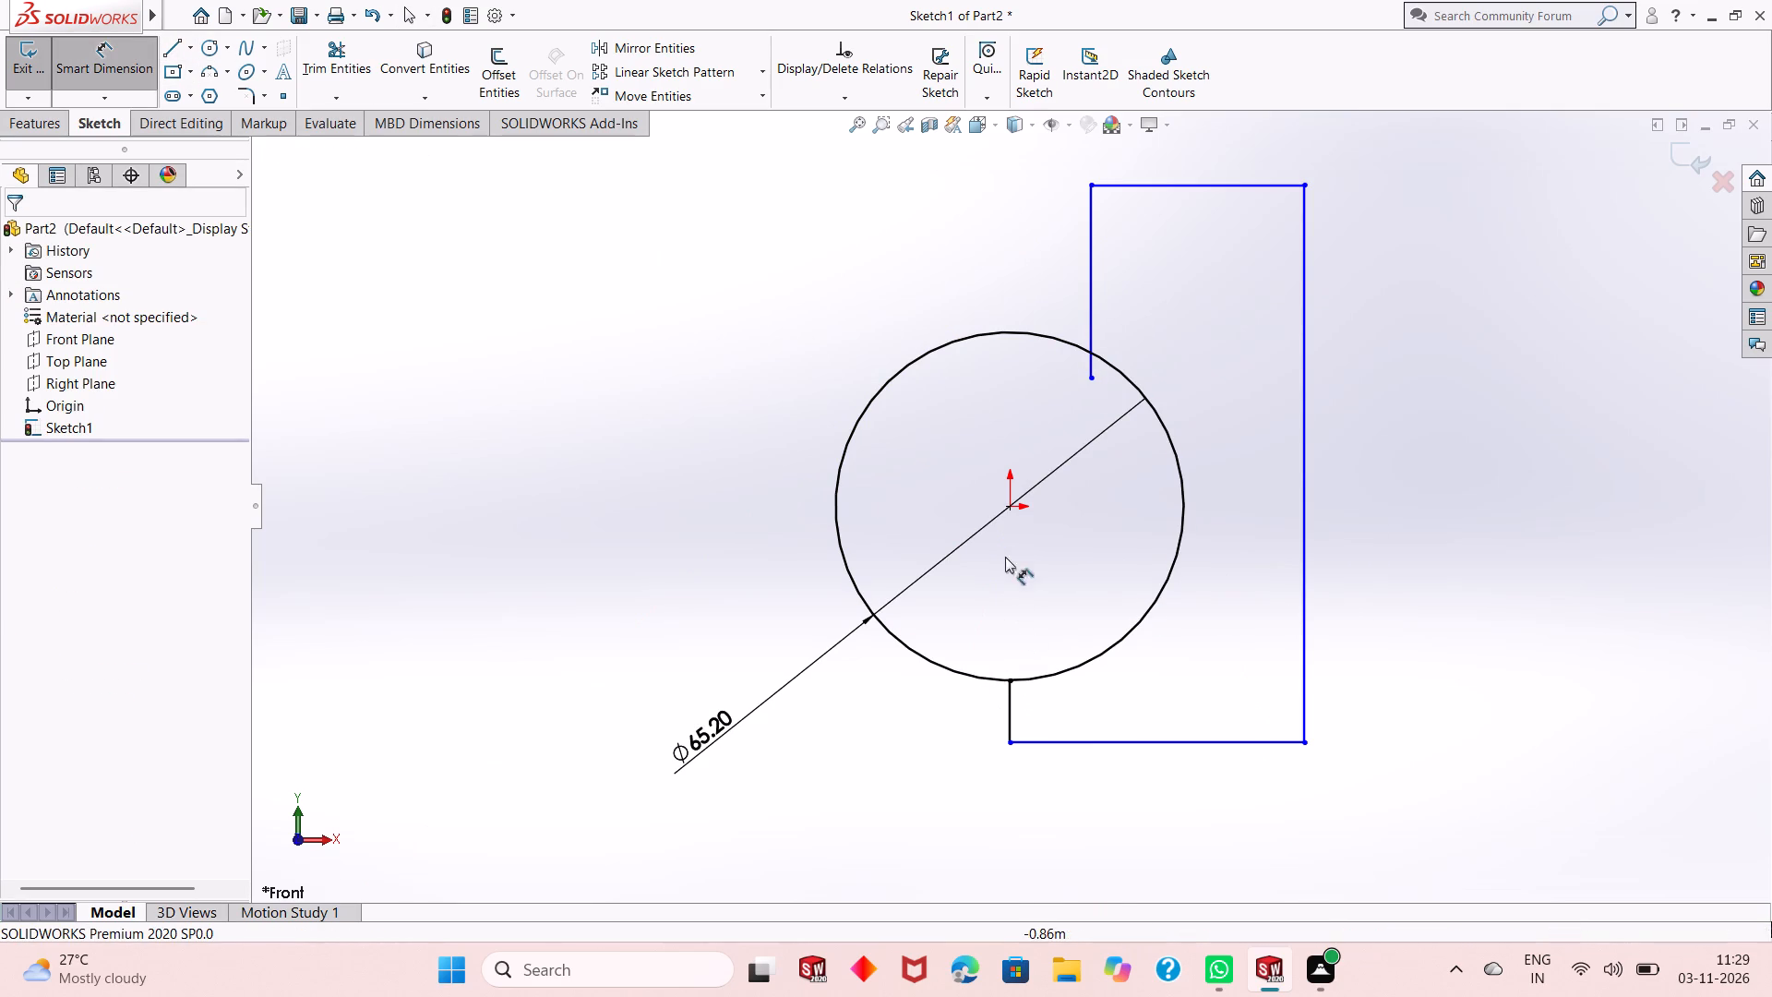
{"action": "left_click", "coordinate": [1009, 503]}
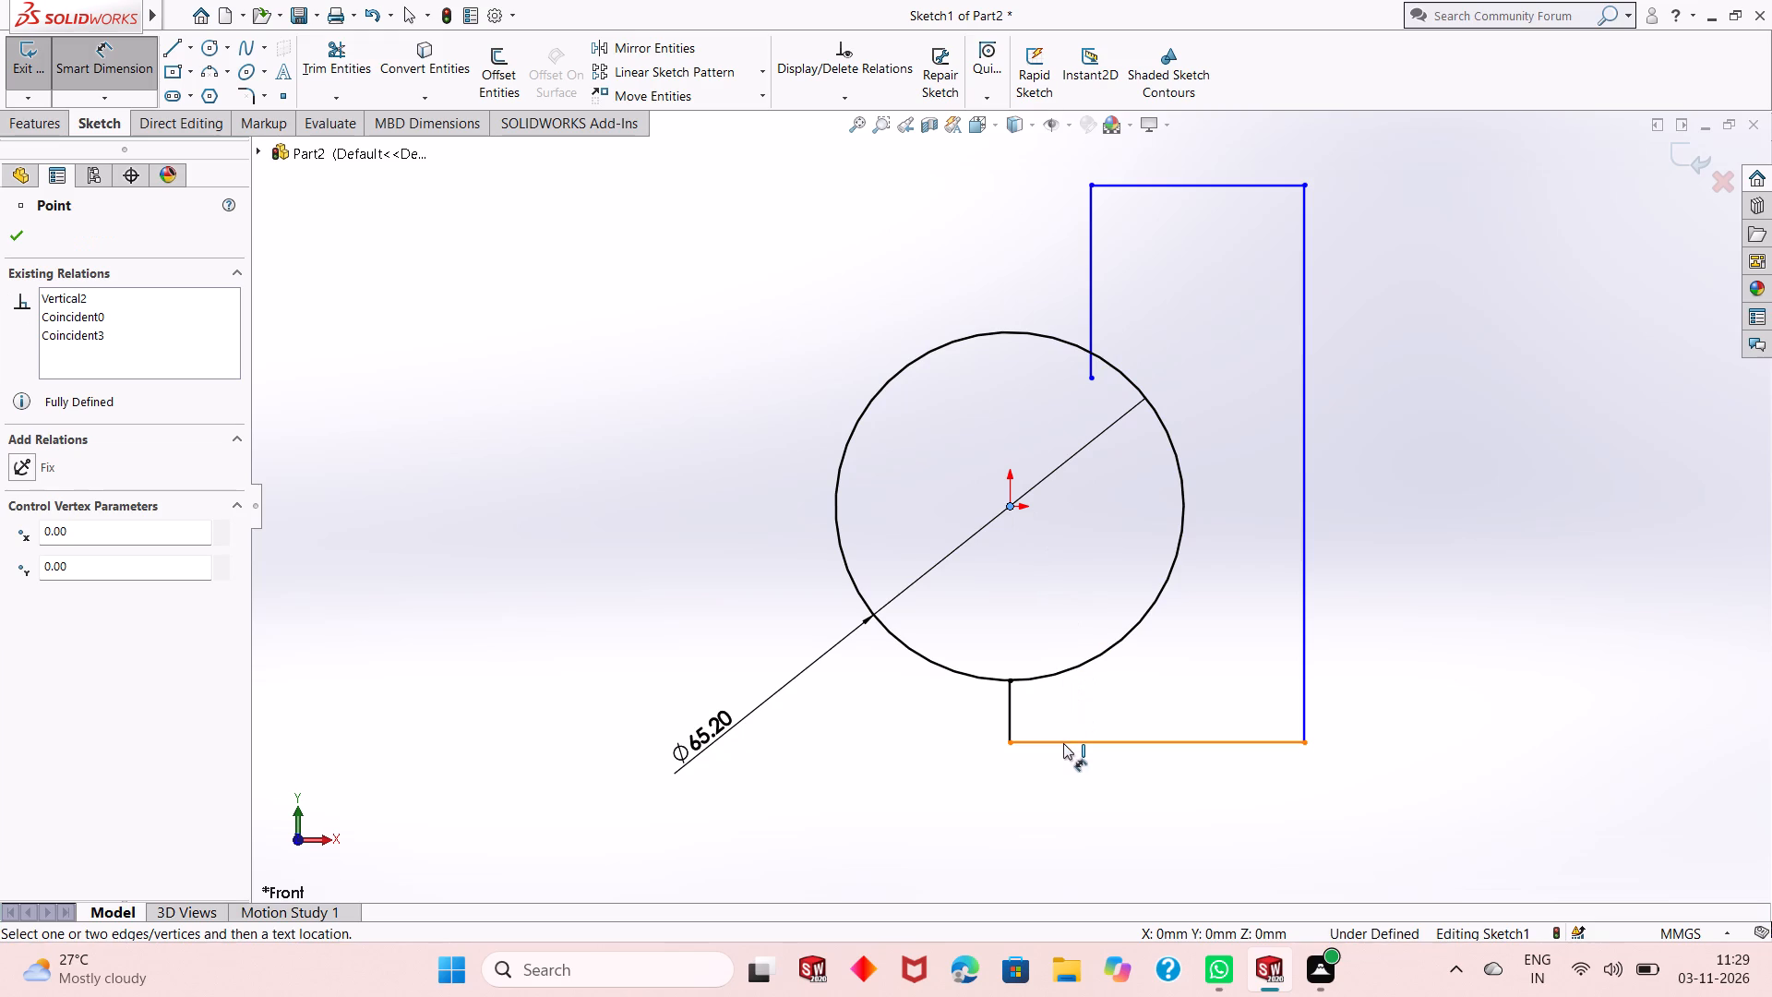
{"action": "left_click", "coordinate": [1063, 743]}
{"action": "left_click", "coordinate": [592, 640]}
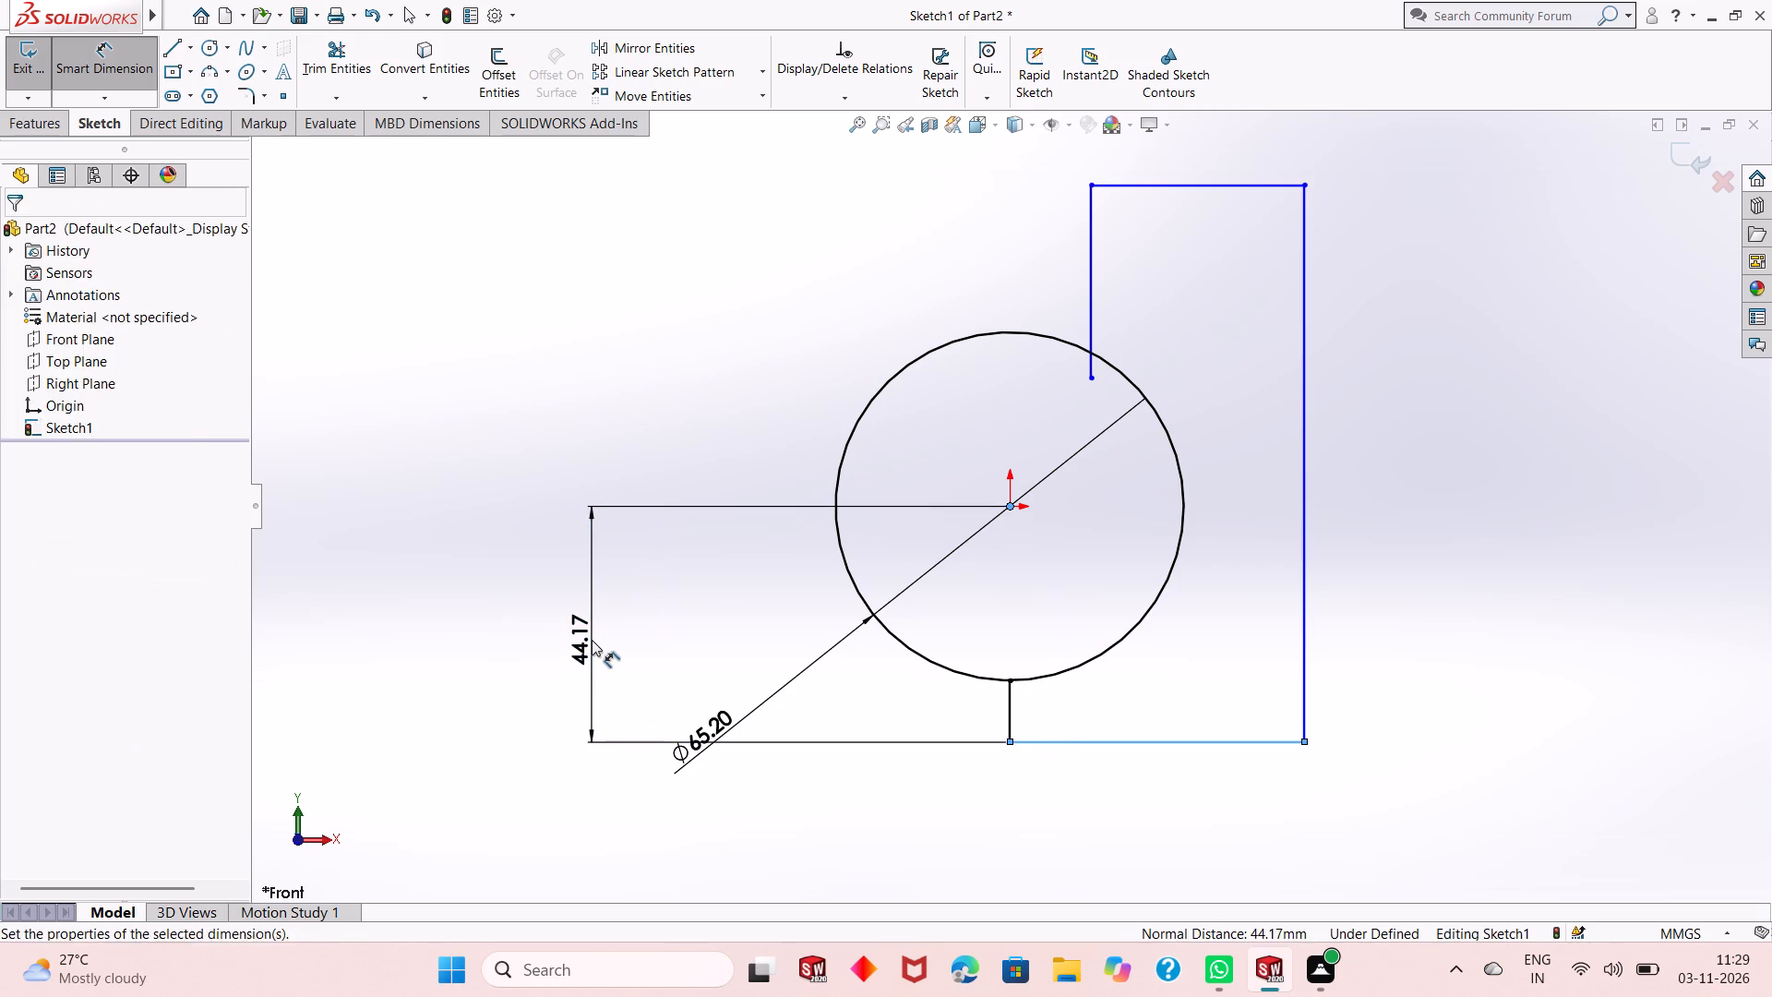
{"action": "type", "text": "41.65"}
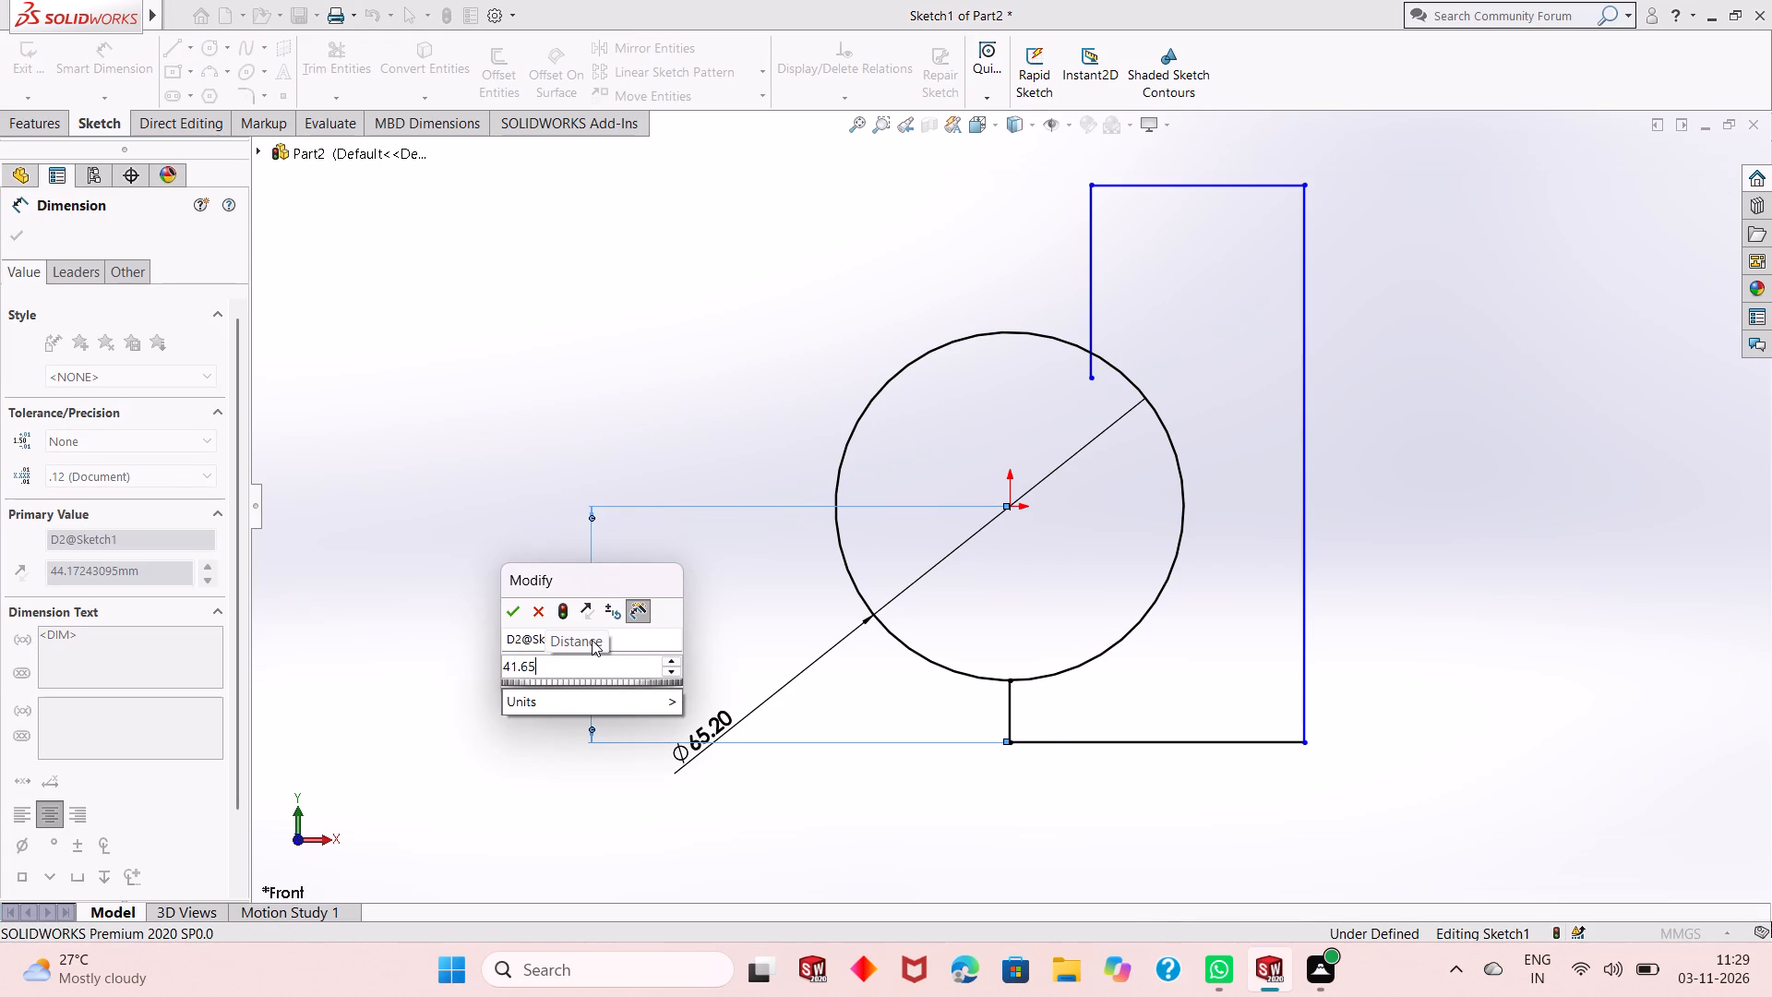
{"action": "key", "text": "Return"}
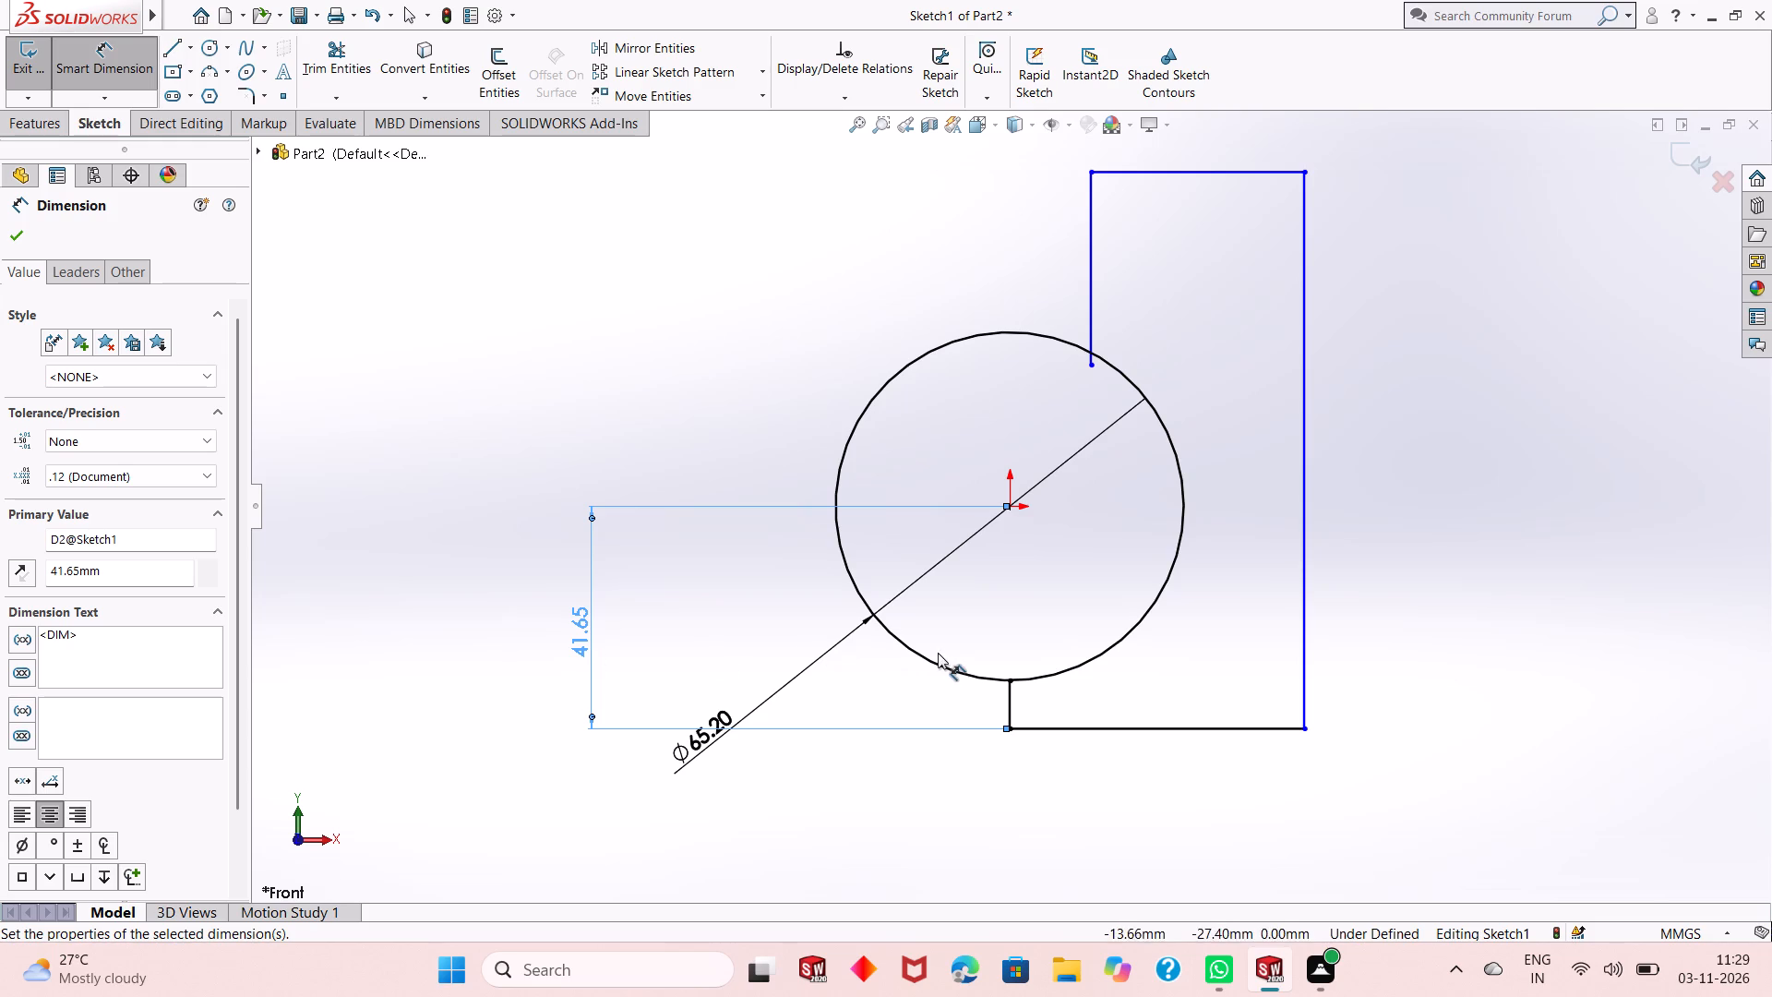
Dimension the long vertical line on the profile's right side as 94.07 mm.
{"action": "left_click", "coordinate": [1309, 629]}
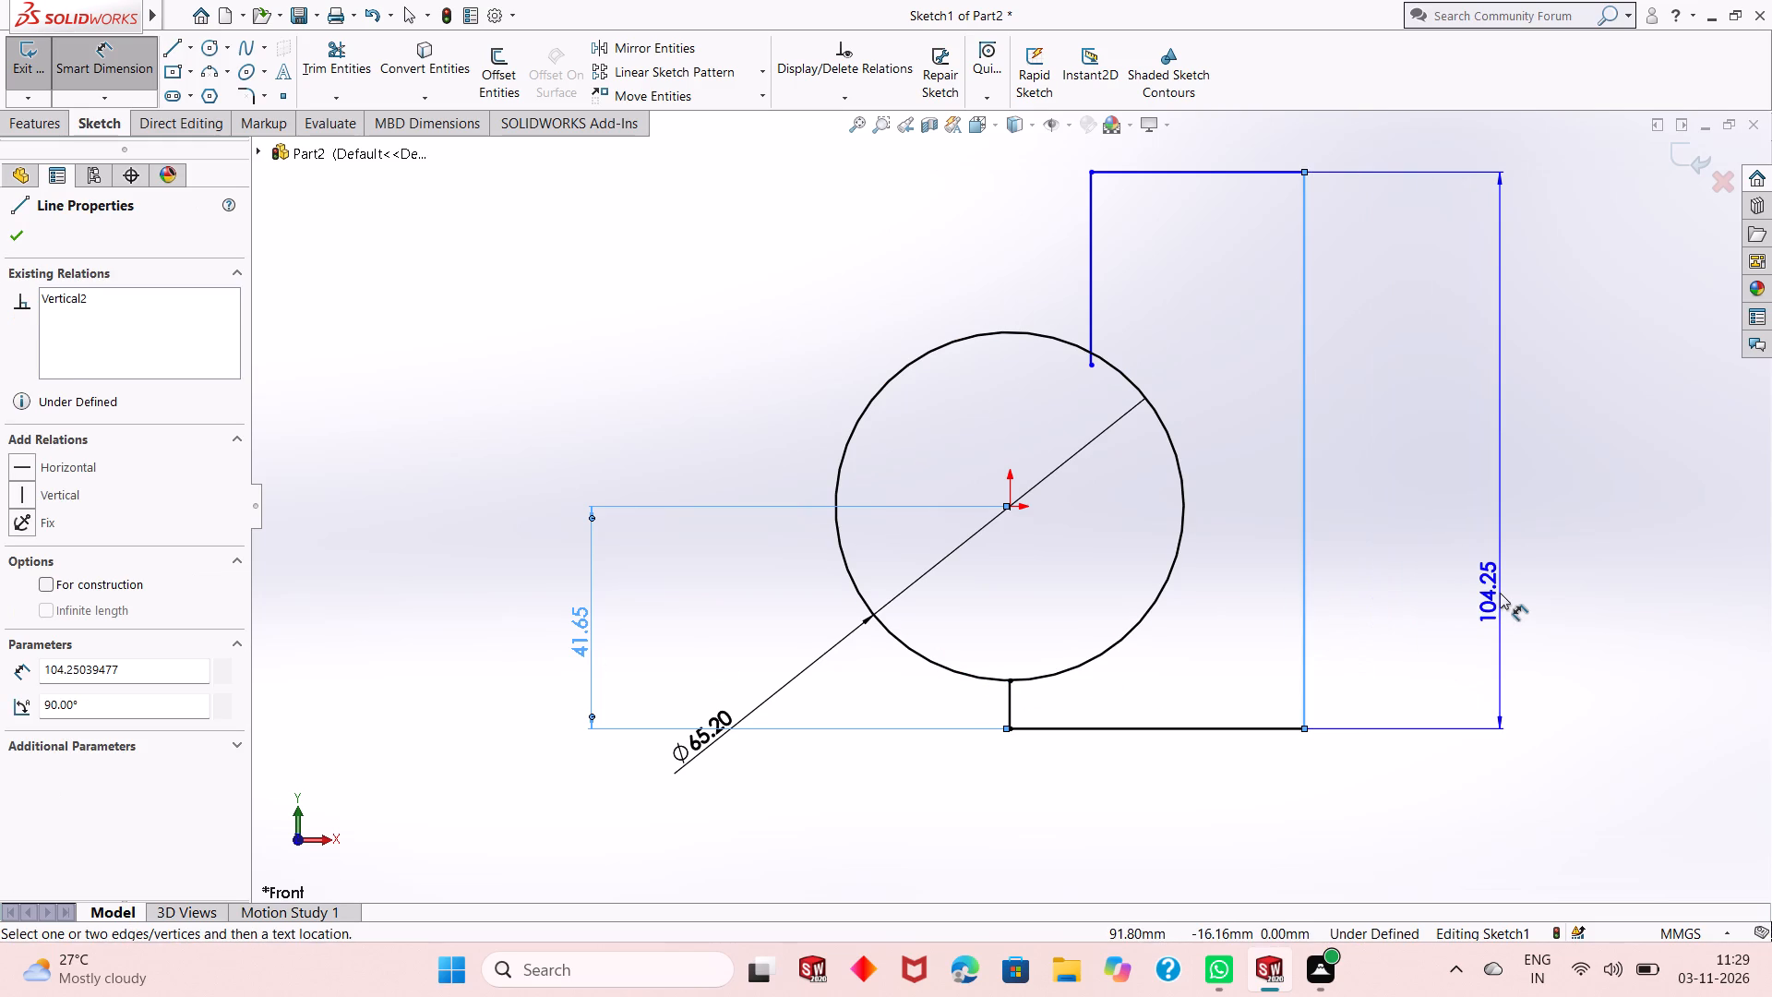
{"action": "left_click", "coordinate": [1500, 593]}
{"action": "type", "text": "94"}
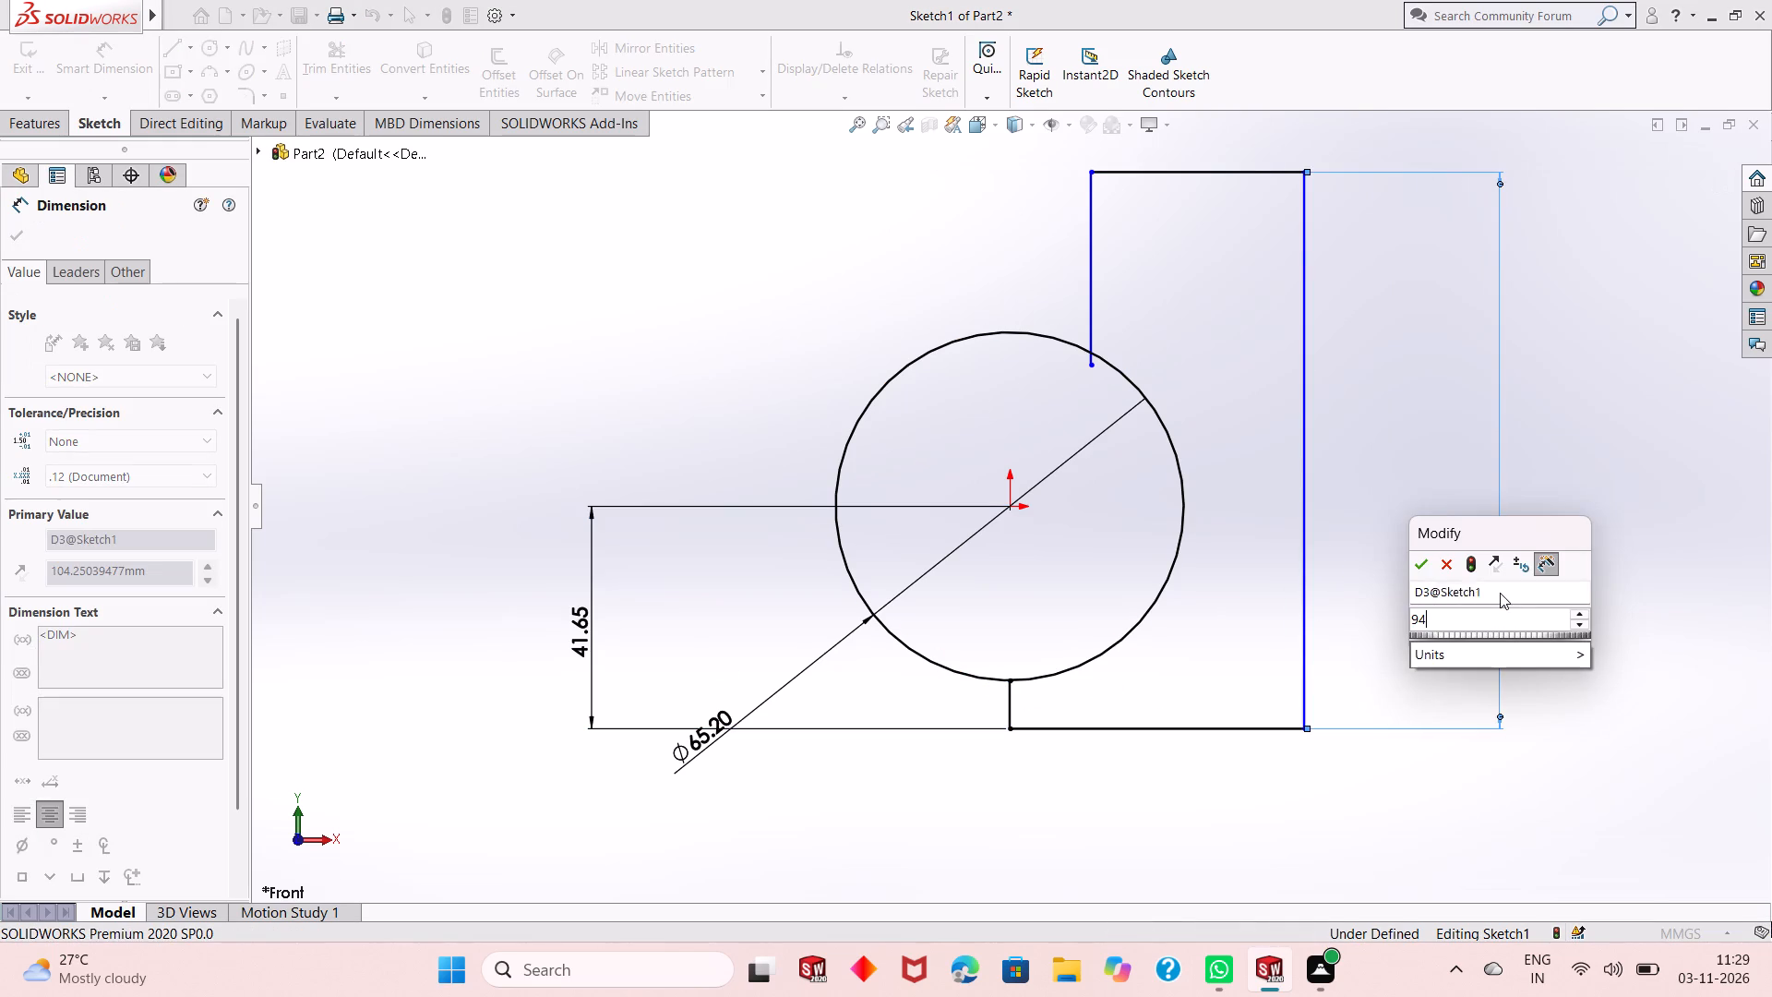
{"action": "key", "text": "period"}
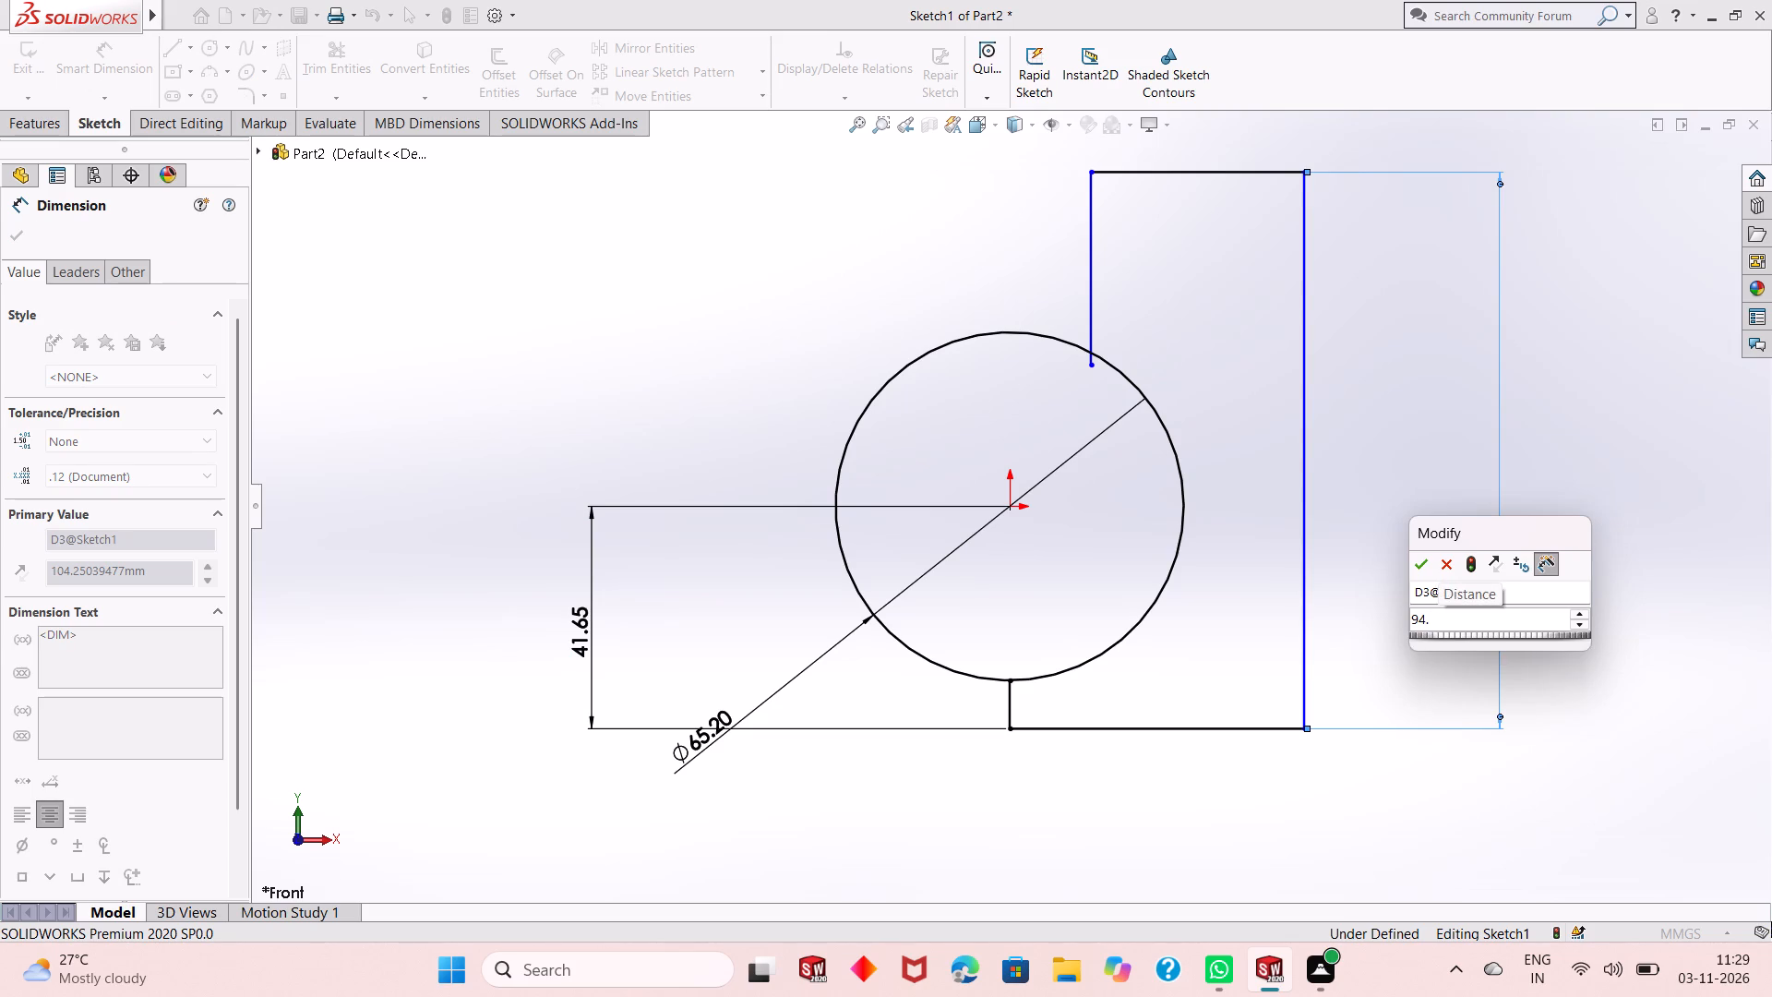
{"action": "type", "text": "07"}
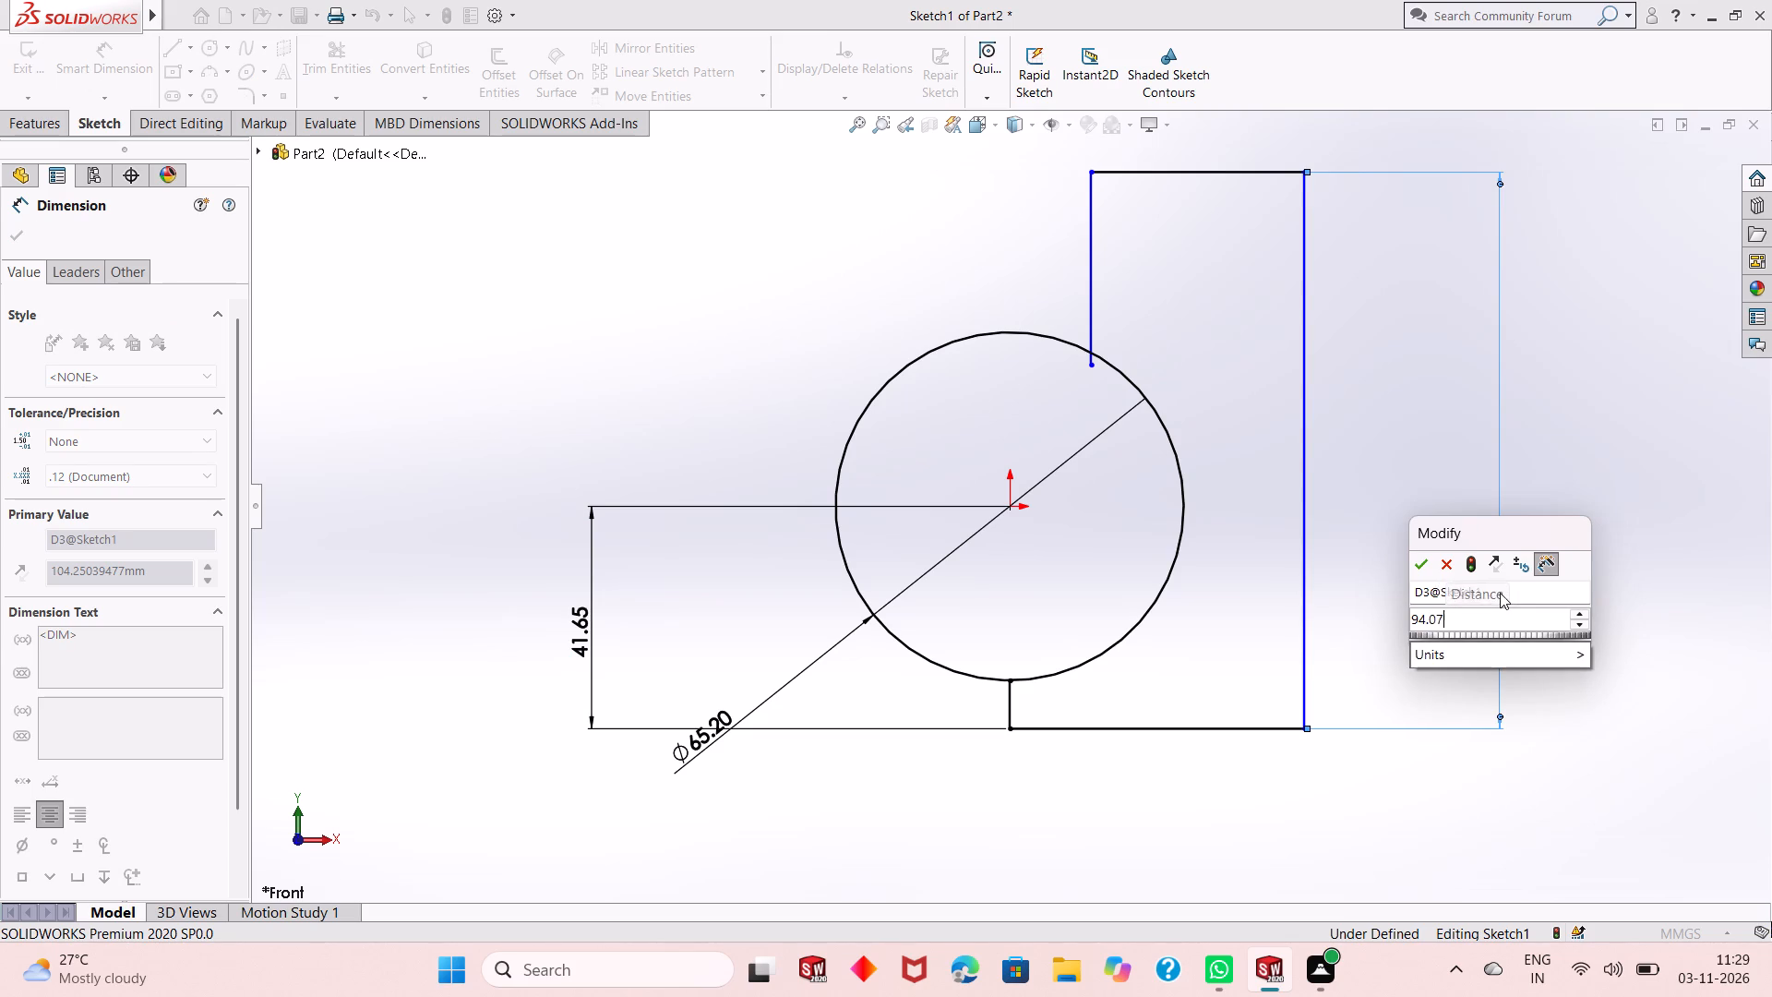
{"action": "key", "text": "Return"}
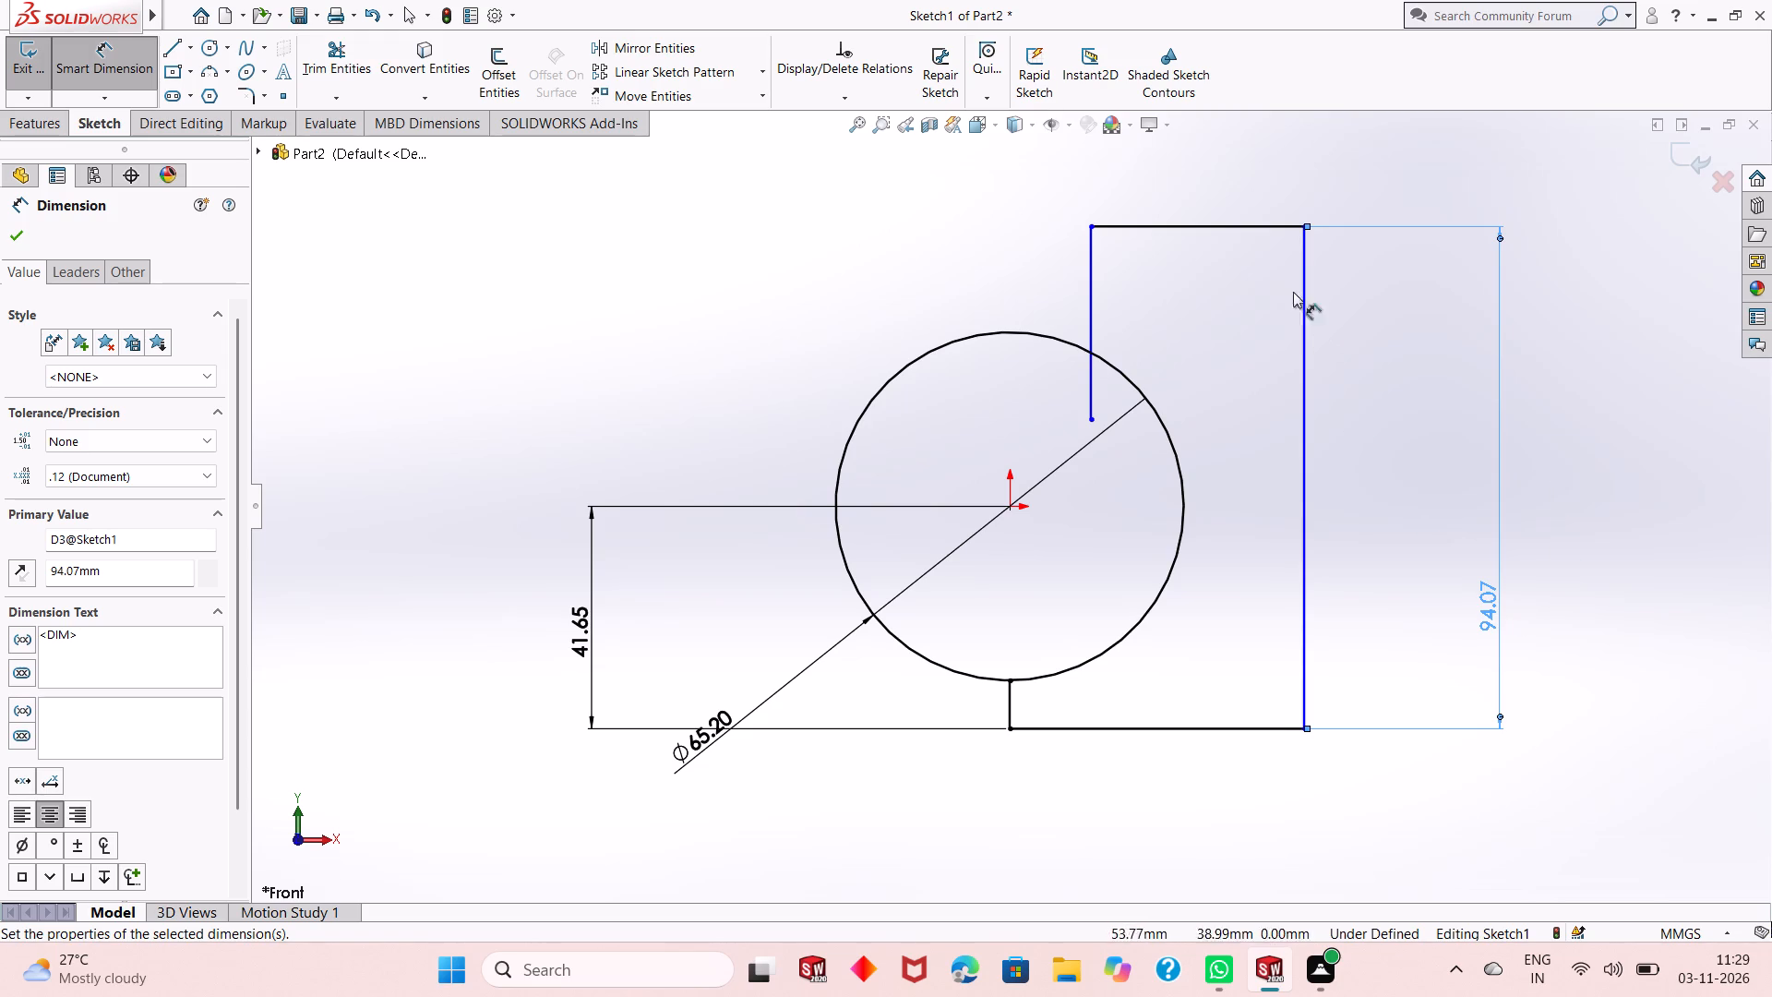
Dimension the profile's top horizontal line as 29.39 mm.
{"action": "left_click", "coordinate": [1285, 223]}
{"action": "left_click", "coordinate": [1300, 148]}
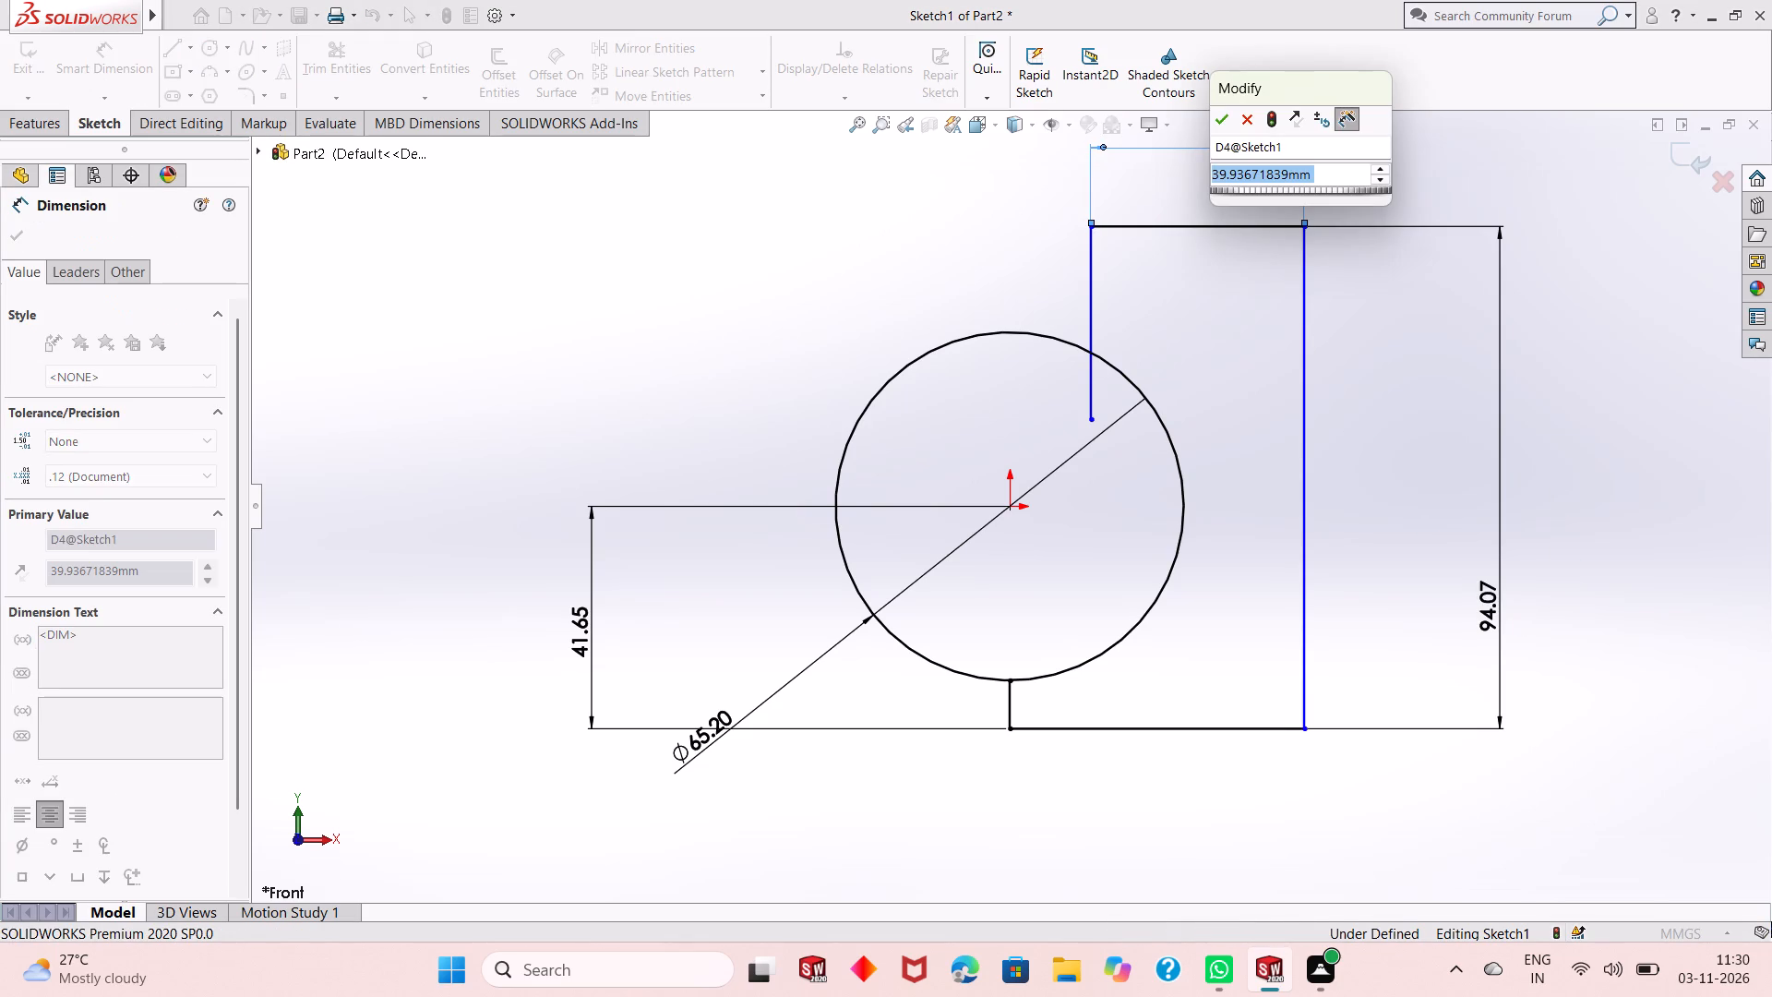
{"action": "type", "text": "29.3"}
{"action": "key", "text": "9"}
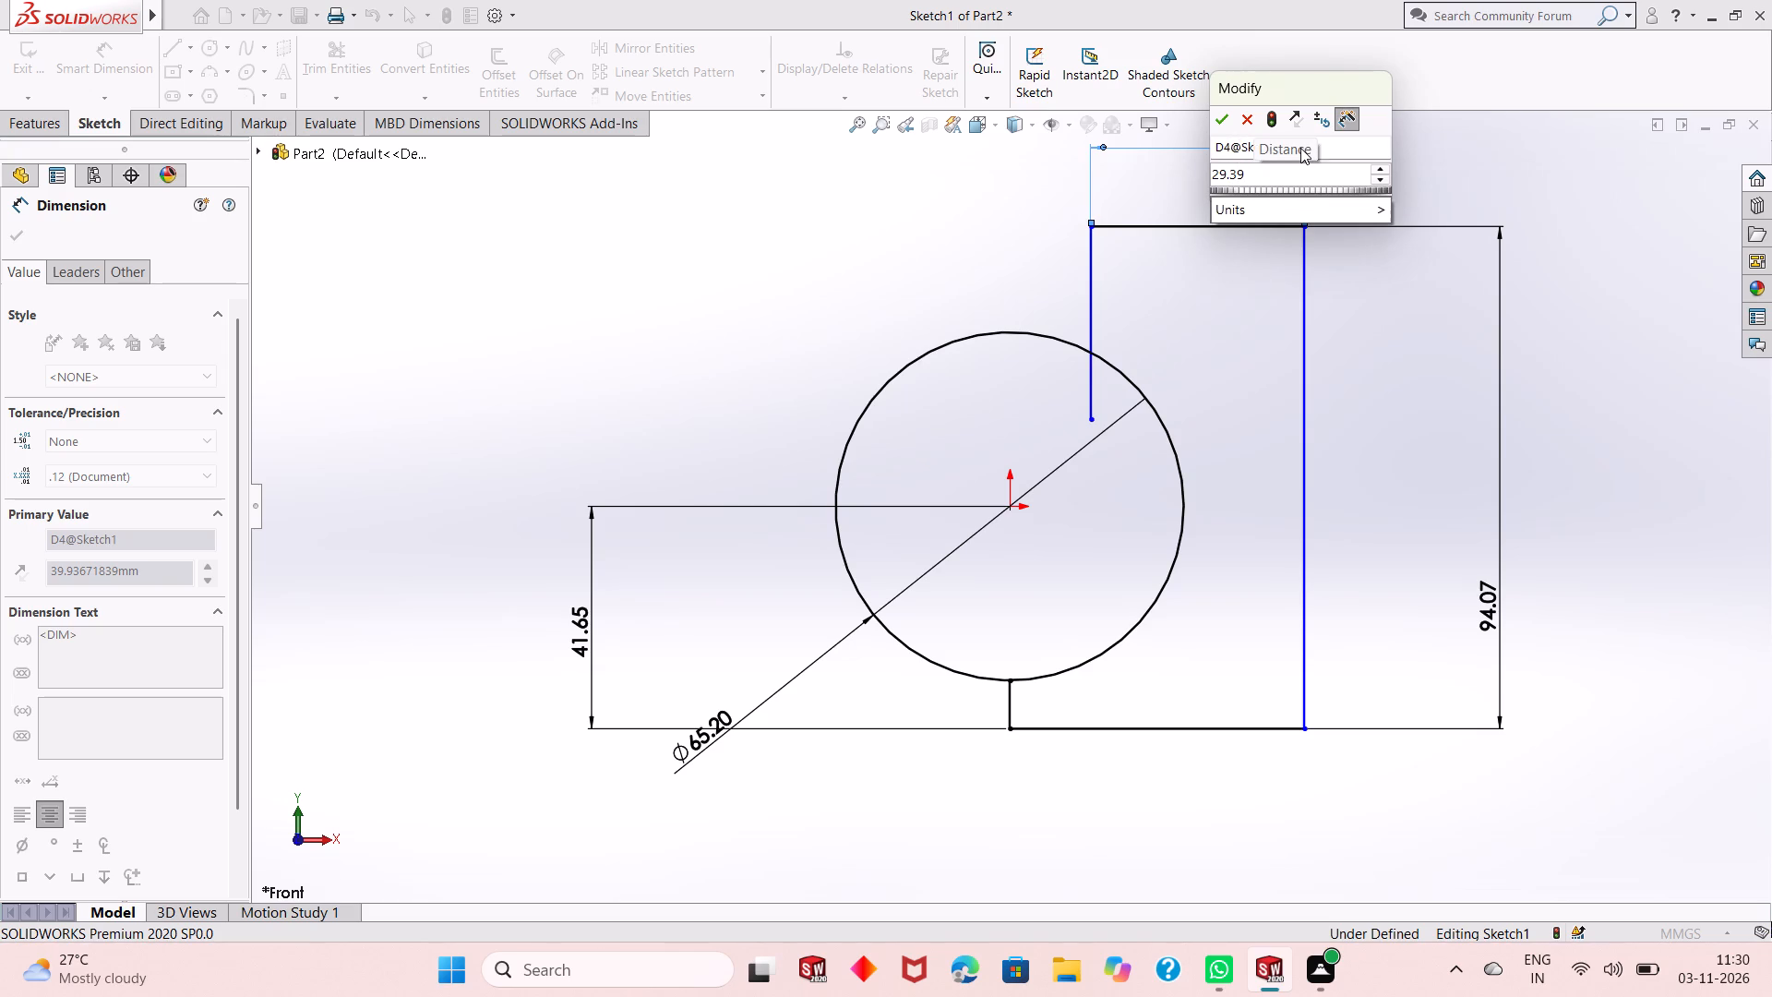
{"action": "key", "text": "Return"}
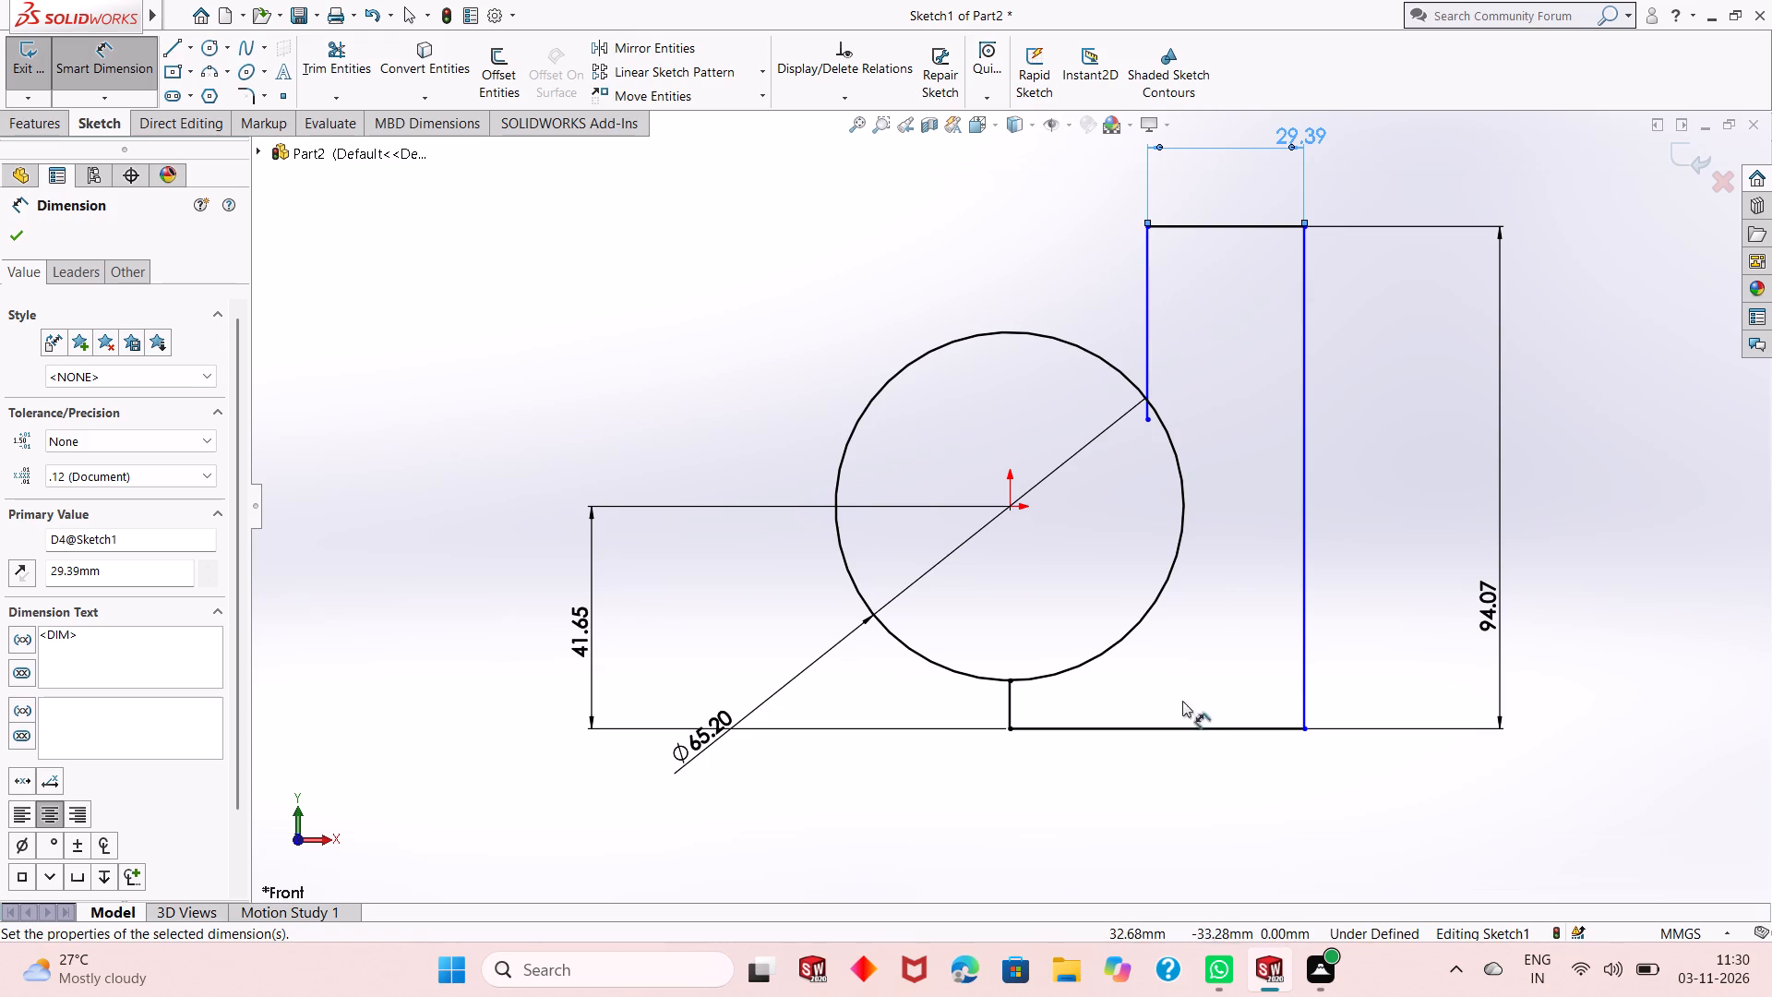
Dimension the profile's bottom horizontal line as 42.85 mm and finish dimensioning.
{"action": "left_click", "coordinate": [1184, 734]}
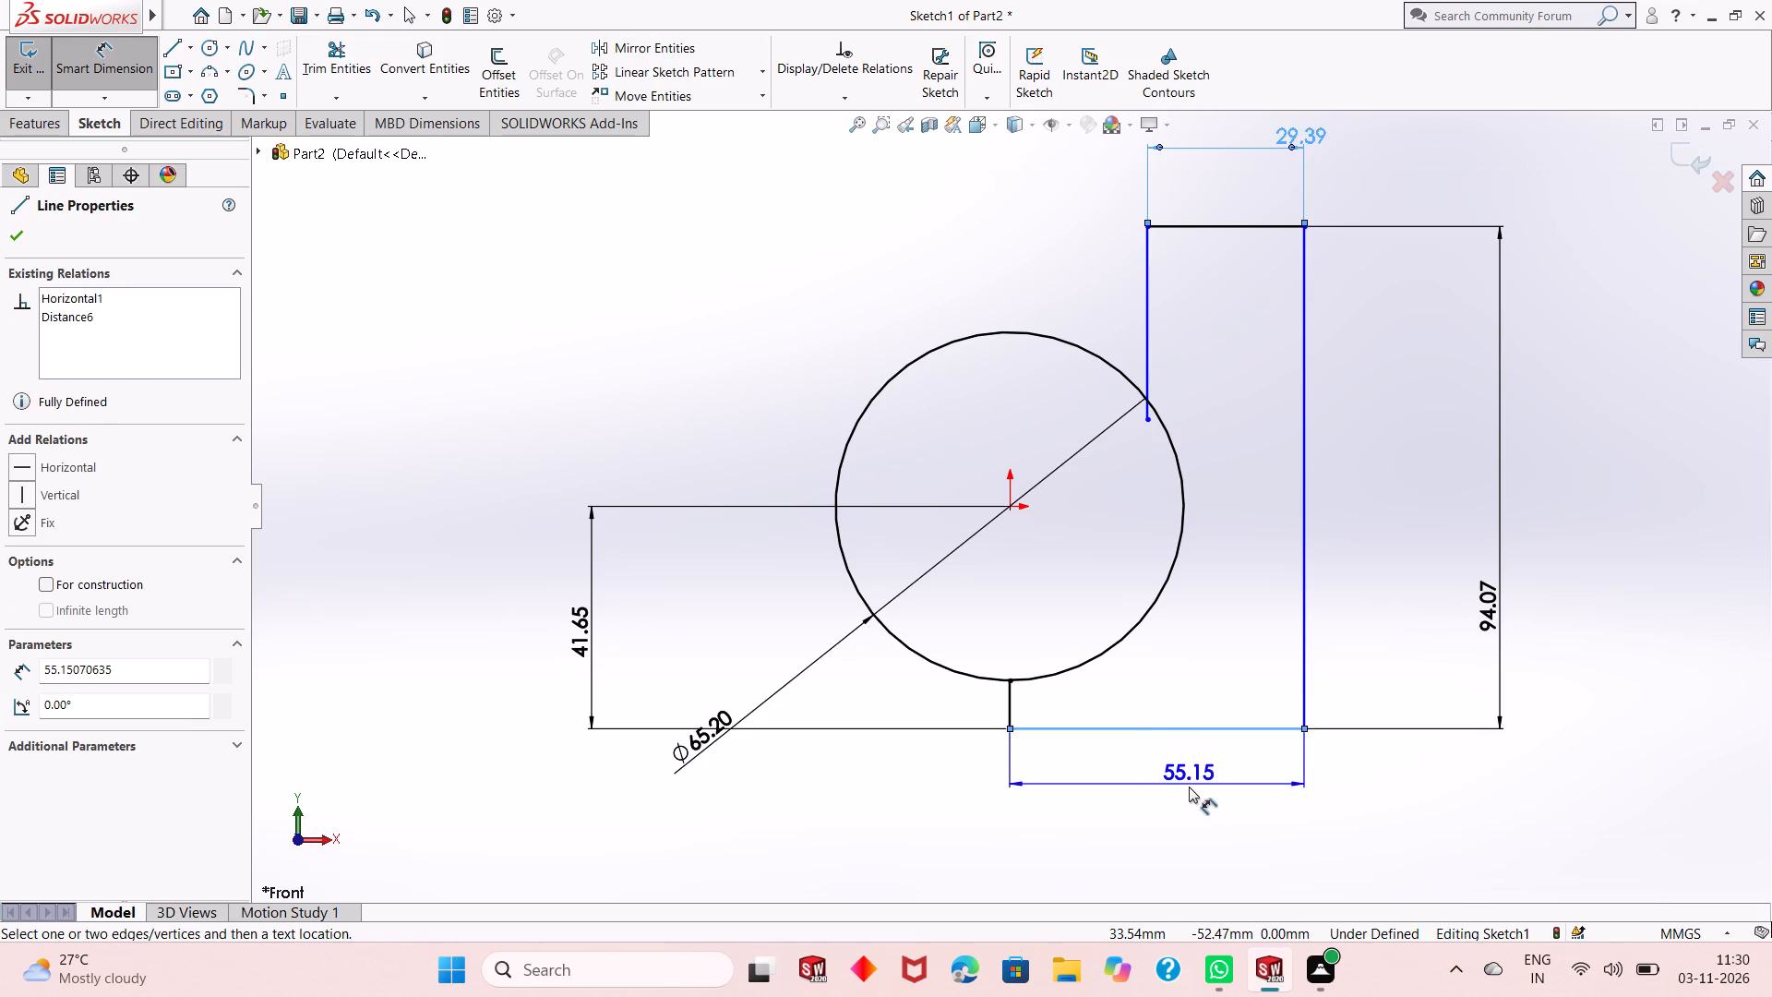
{"action": "left_click", "coordinate": [1189, 787]}
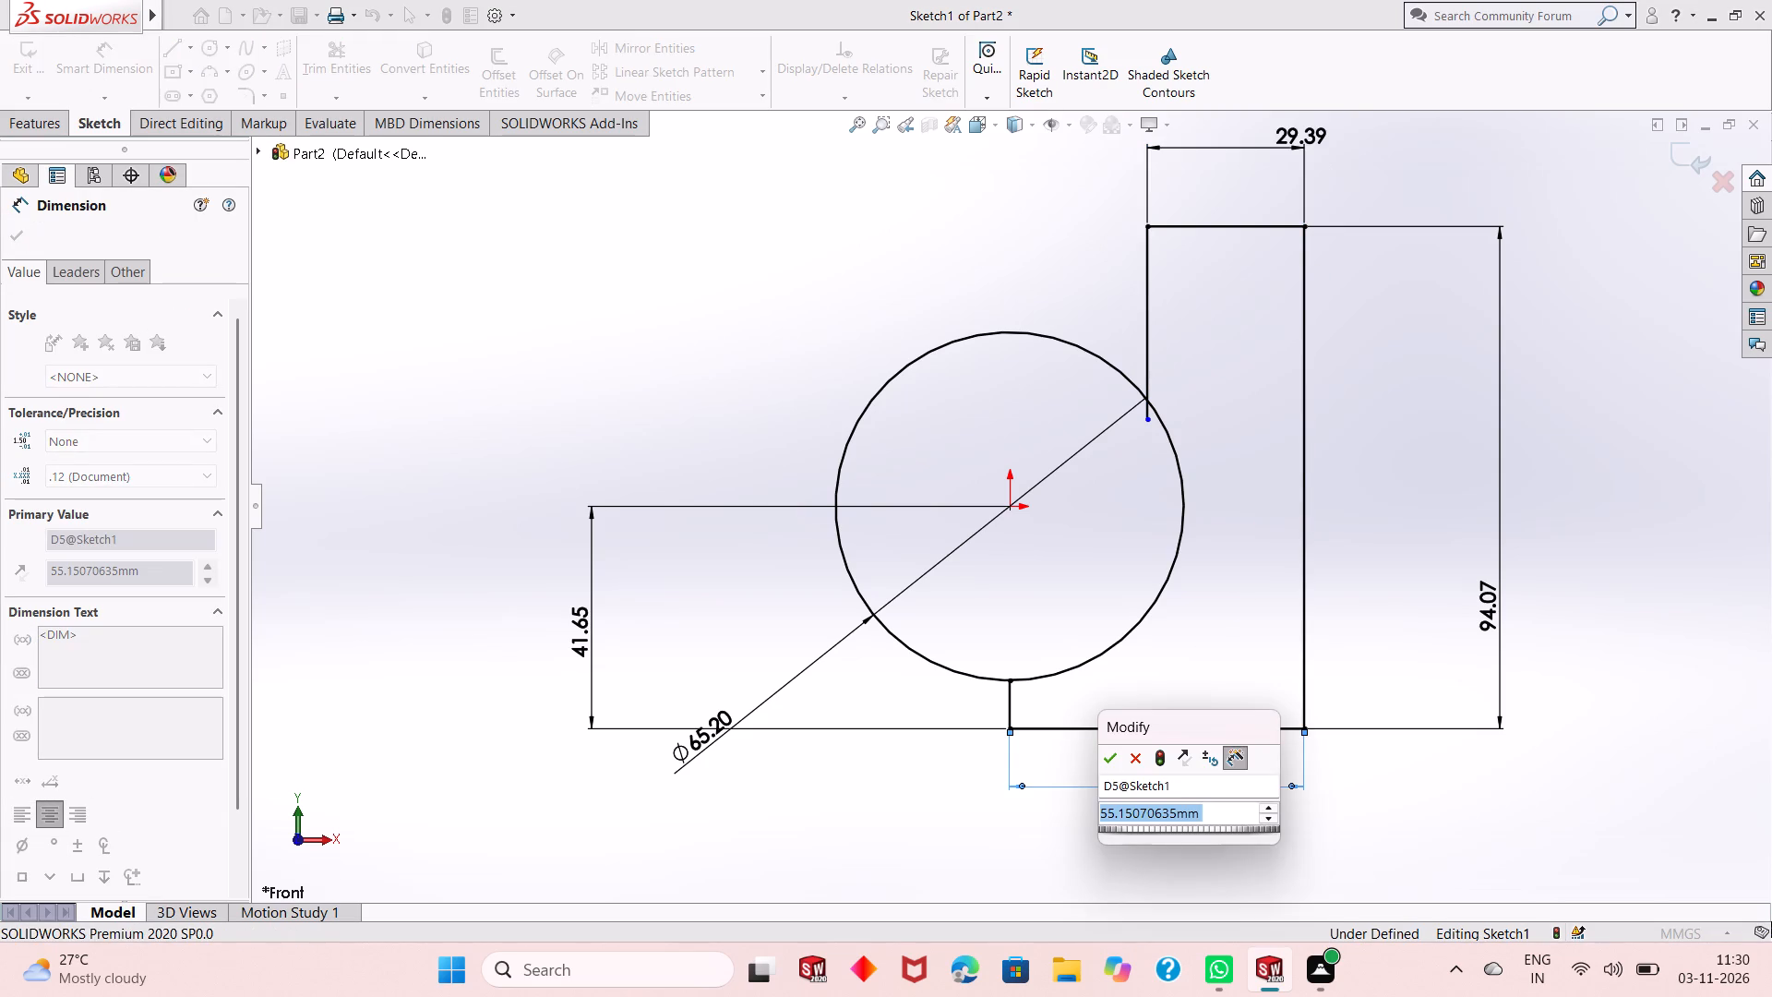
{"action": "type", "text": "42."}
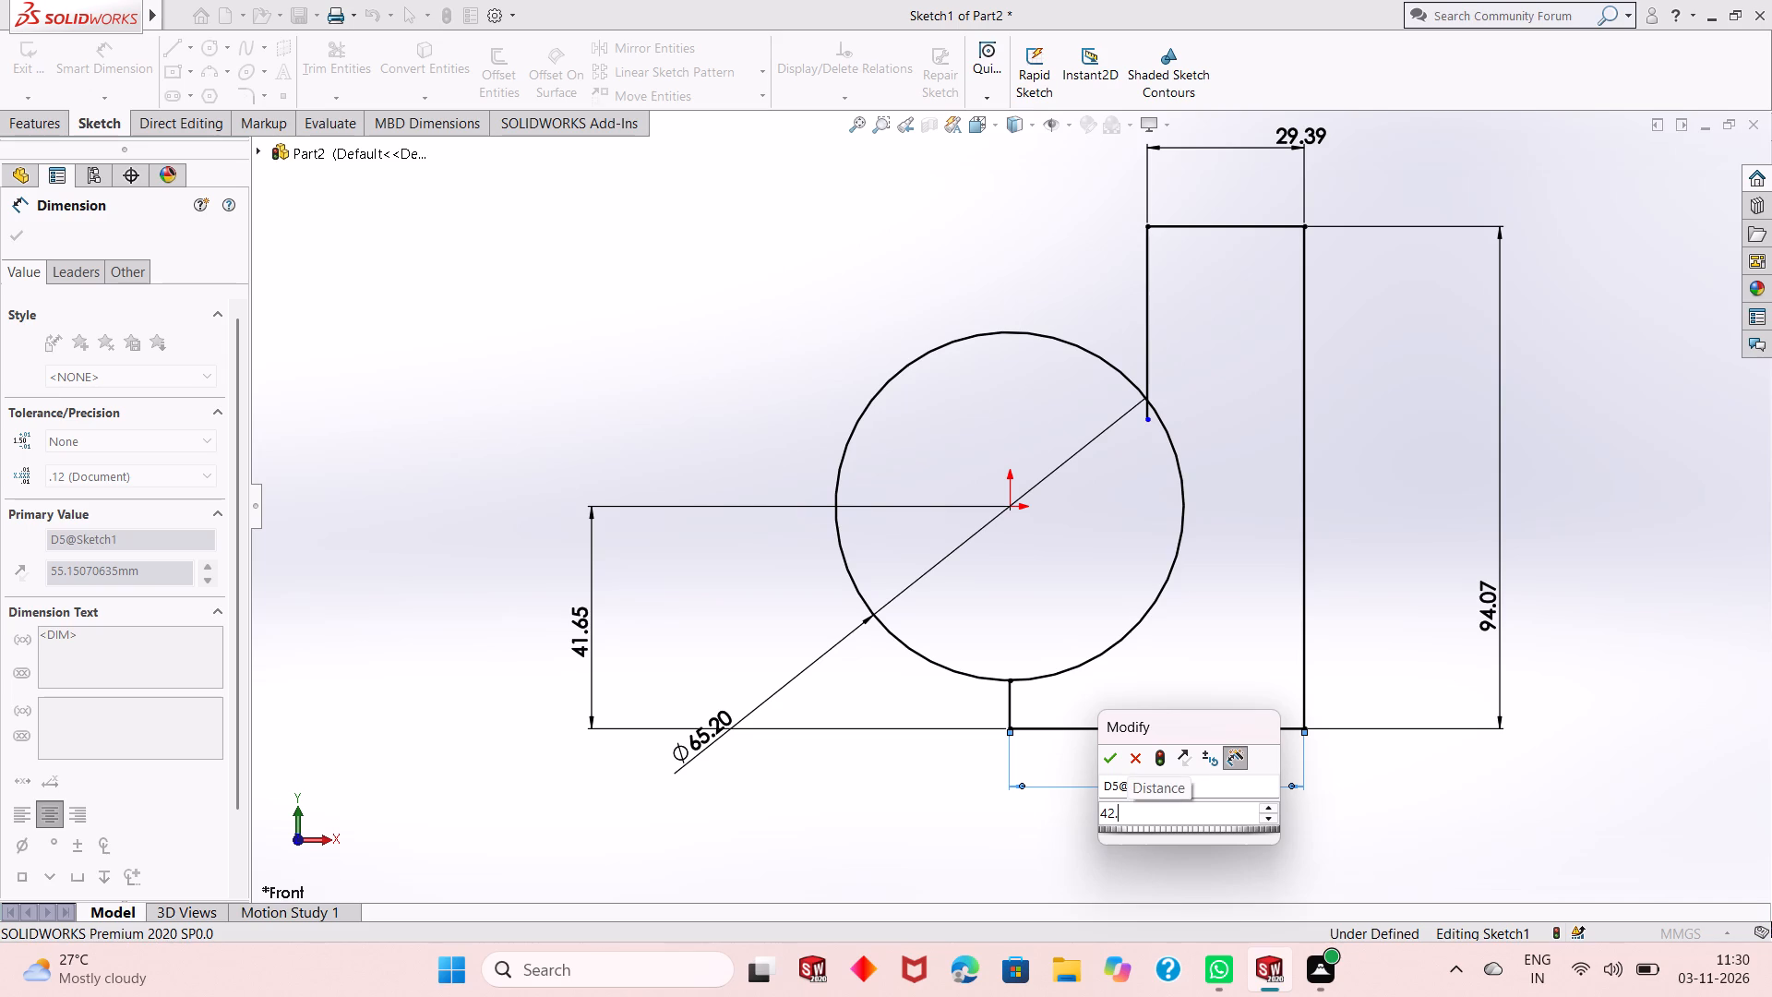
{"action": "type", "text": "85"}
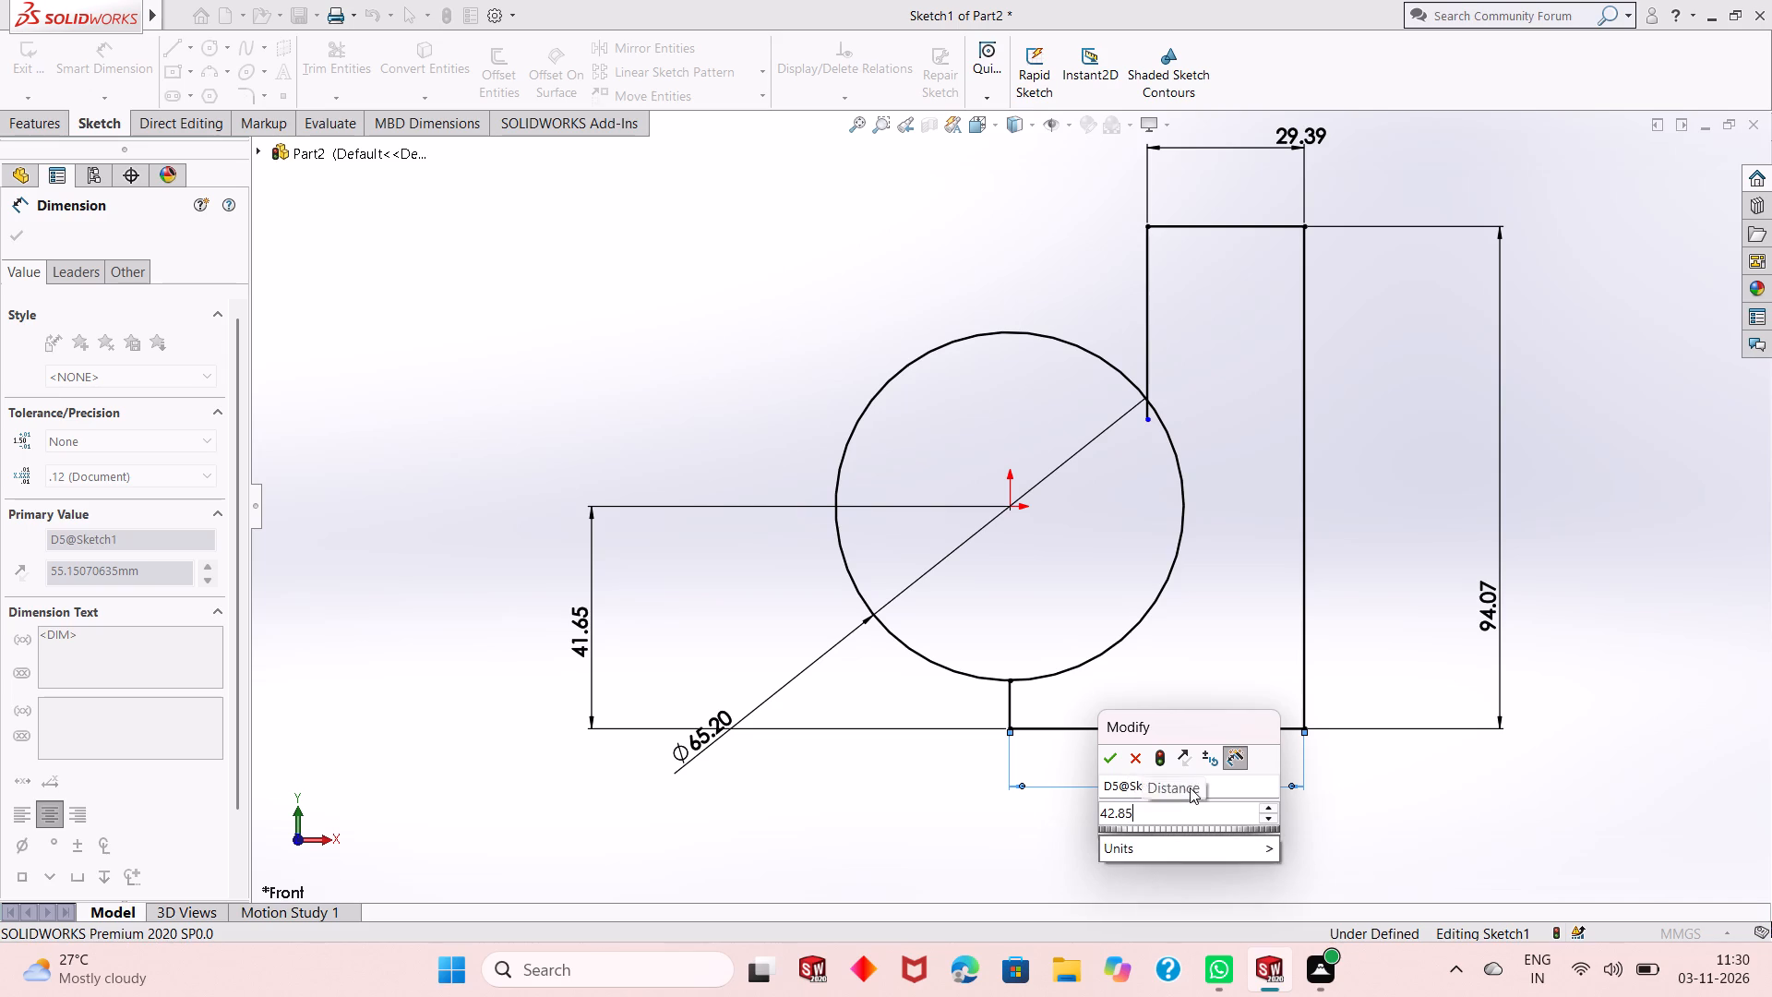
{"action": "key", "text": "Return"}
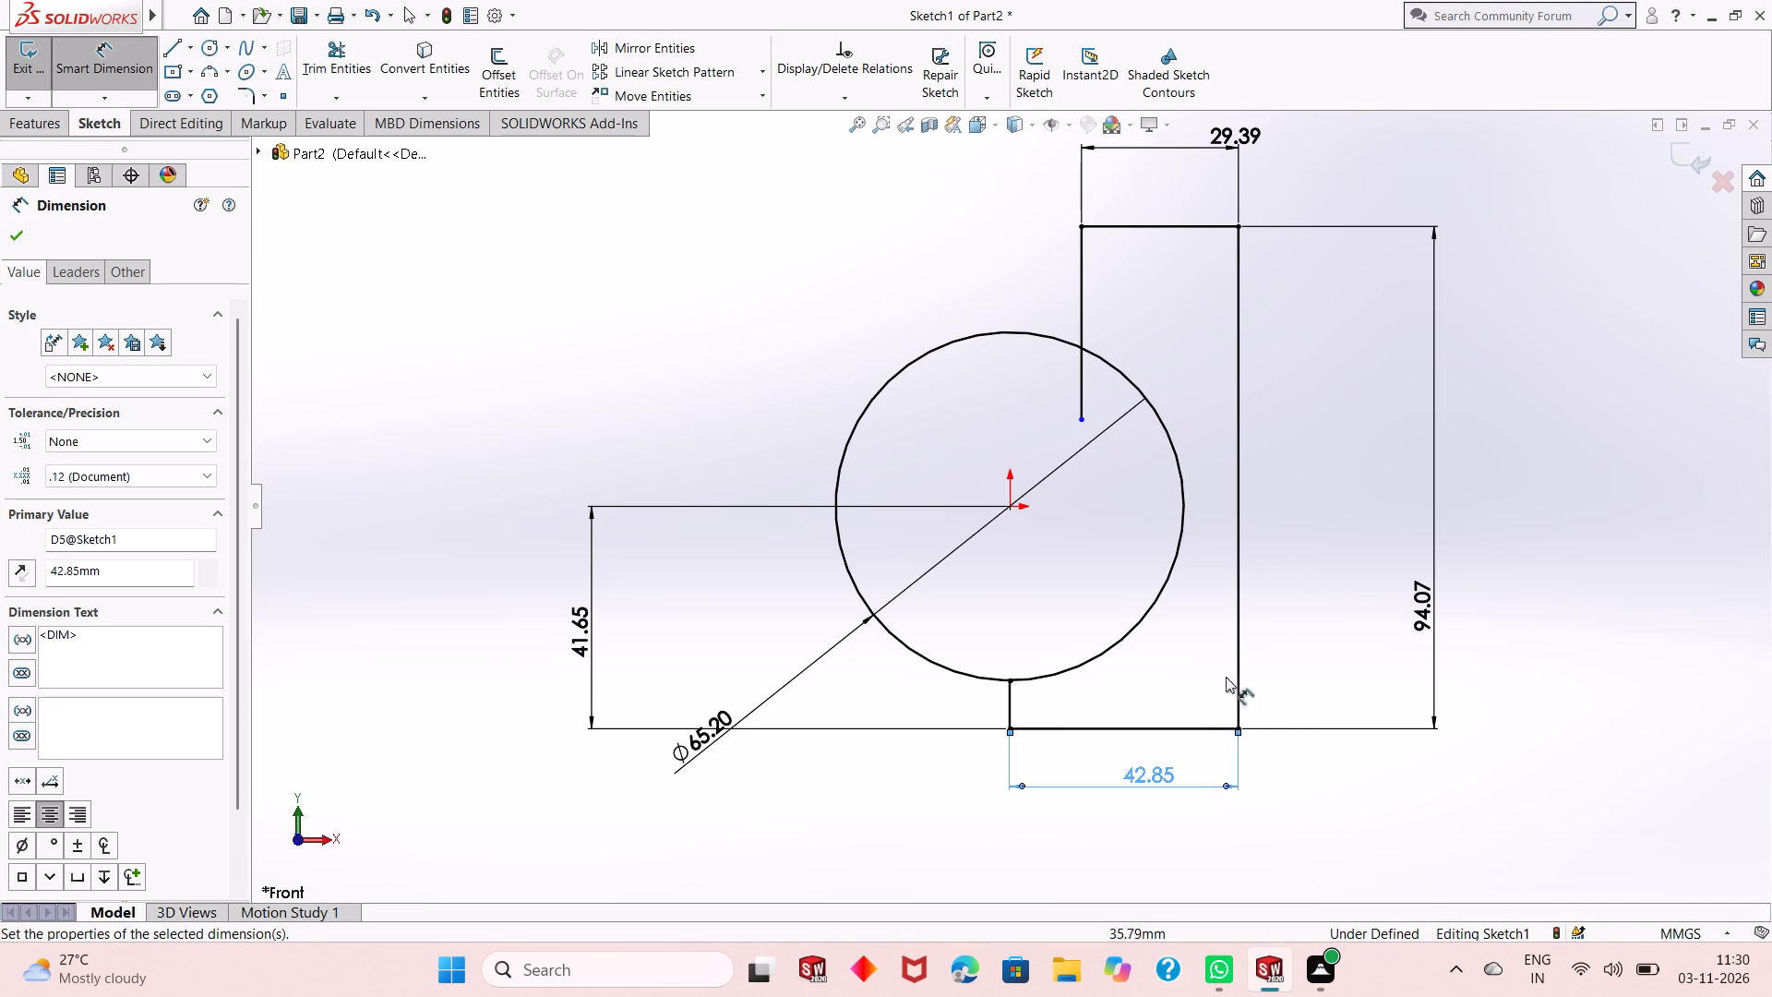
{"action": "right_click", "coordinate": [1336, 411]}
{"action": "left_click", "coordinate": [1372, 474]}
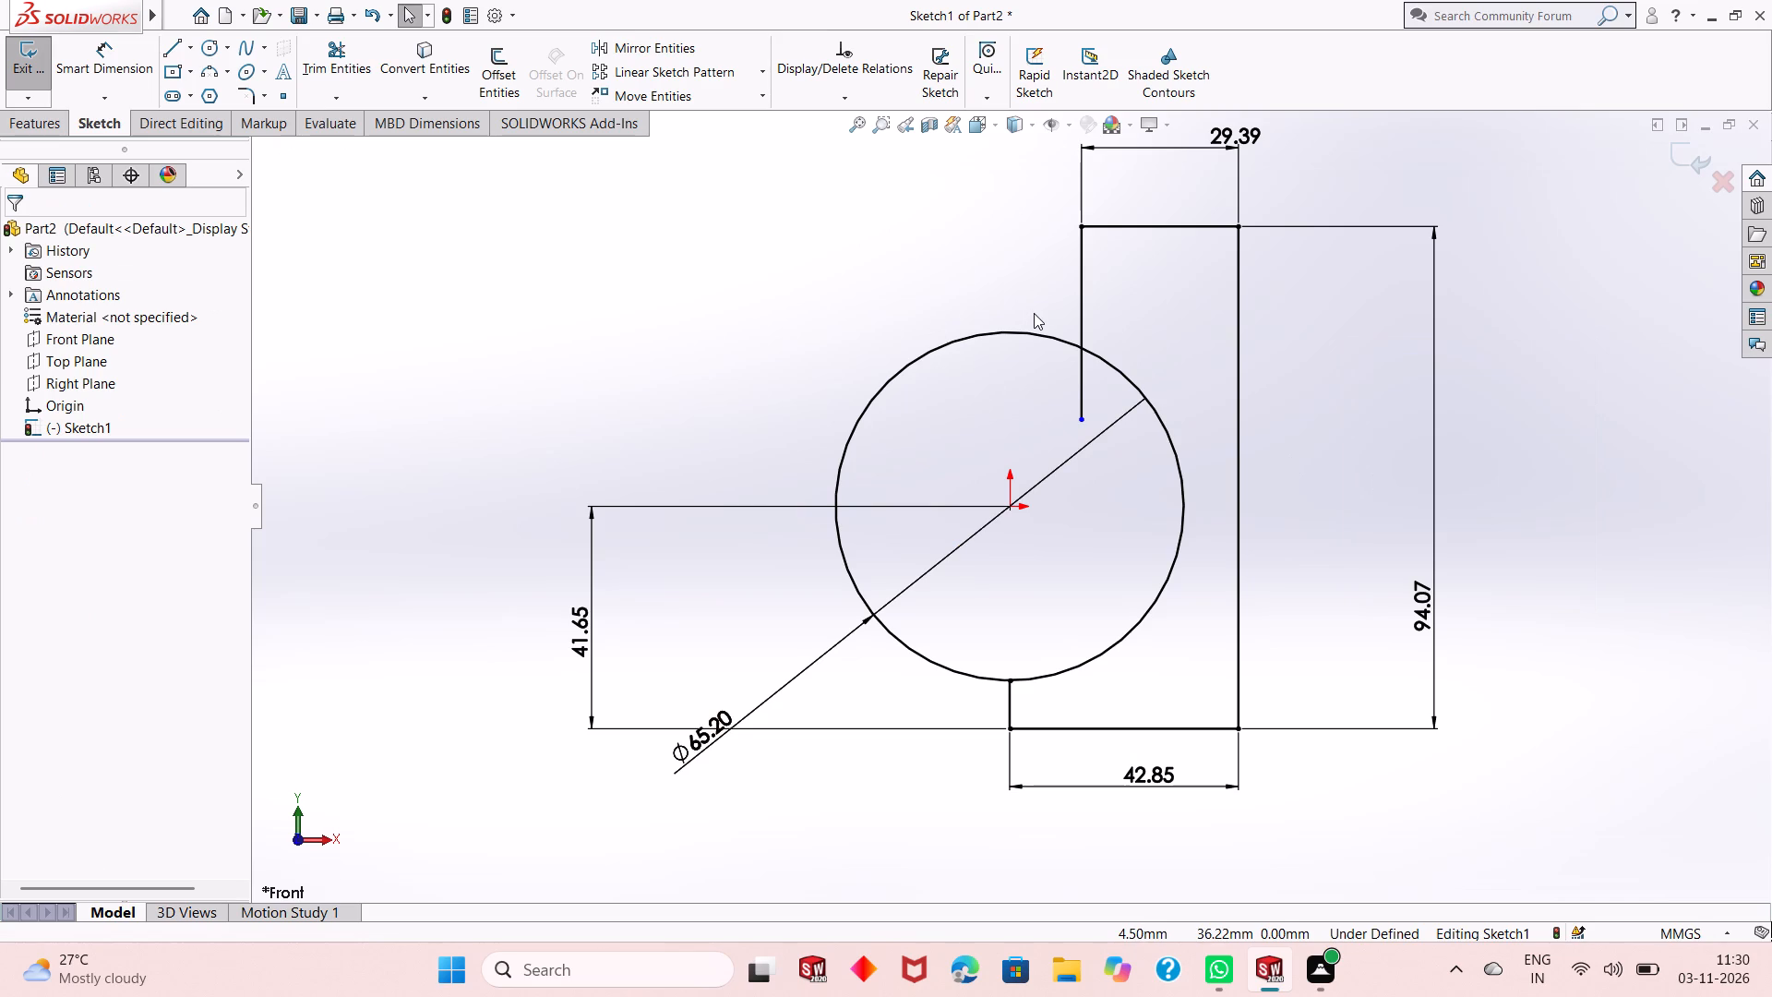
Trim away the end of the short upper vertical line that extends inside the circle.
{"action": "scroll", "coordinate": [1089, 323], "scroll_direction": "down", "scroll_amount": 1}
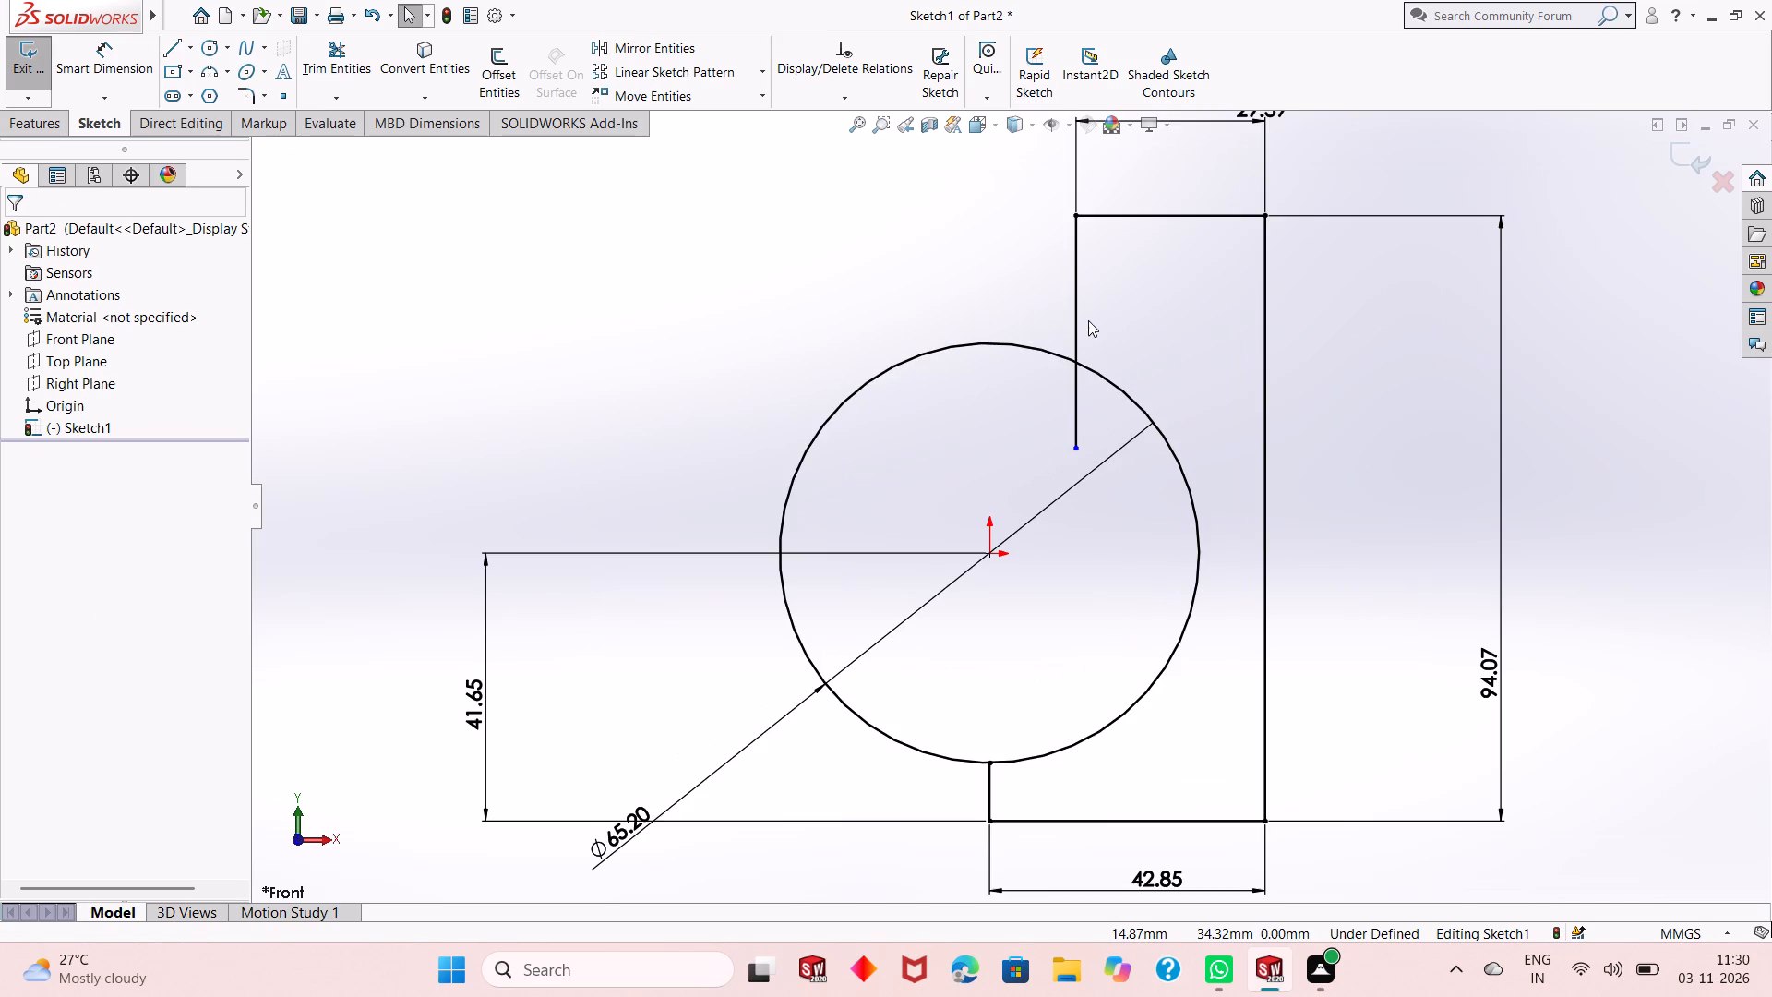
{"action": "left_click", "coordinate": [312, 74]}
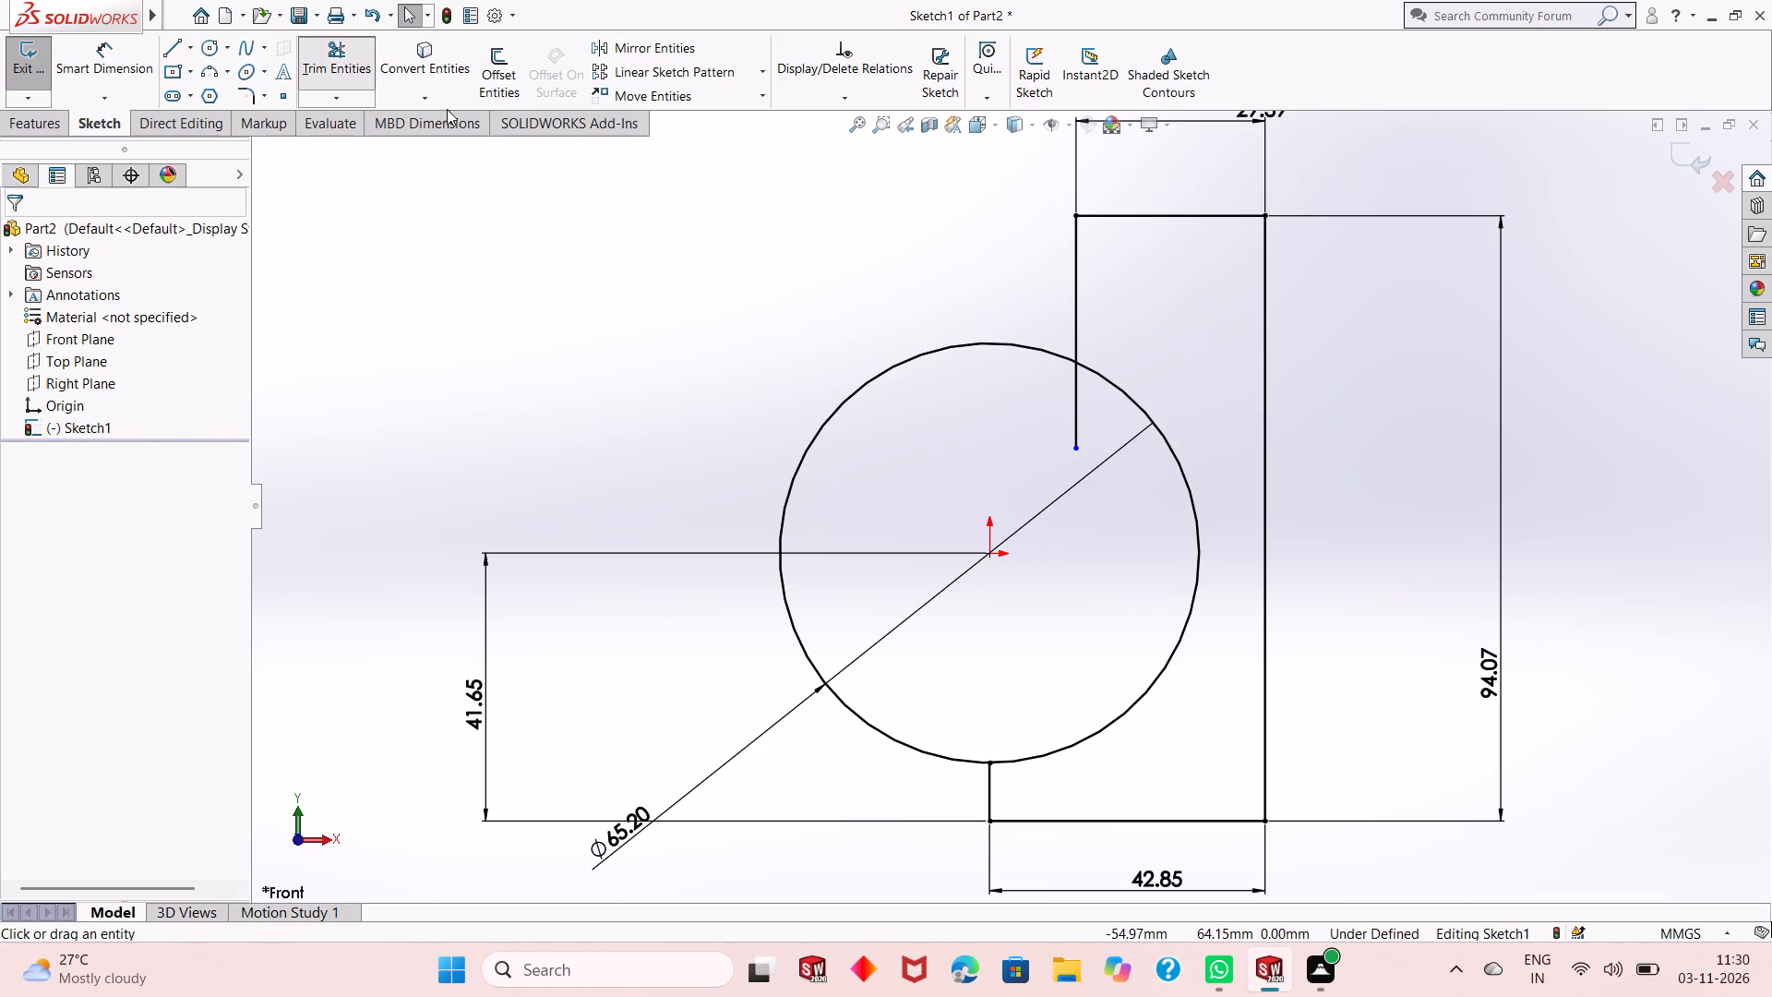
{"action": "left_click", "coordinate": [1074, 429]}
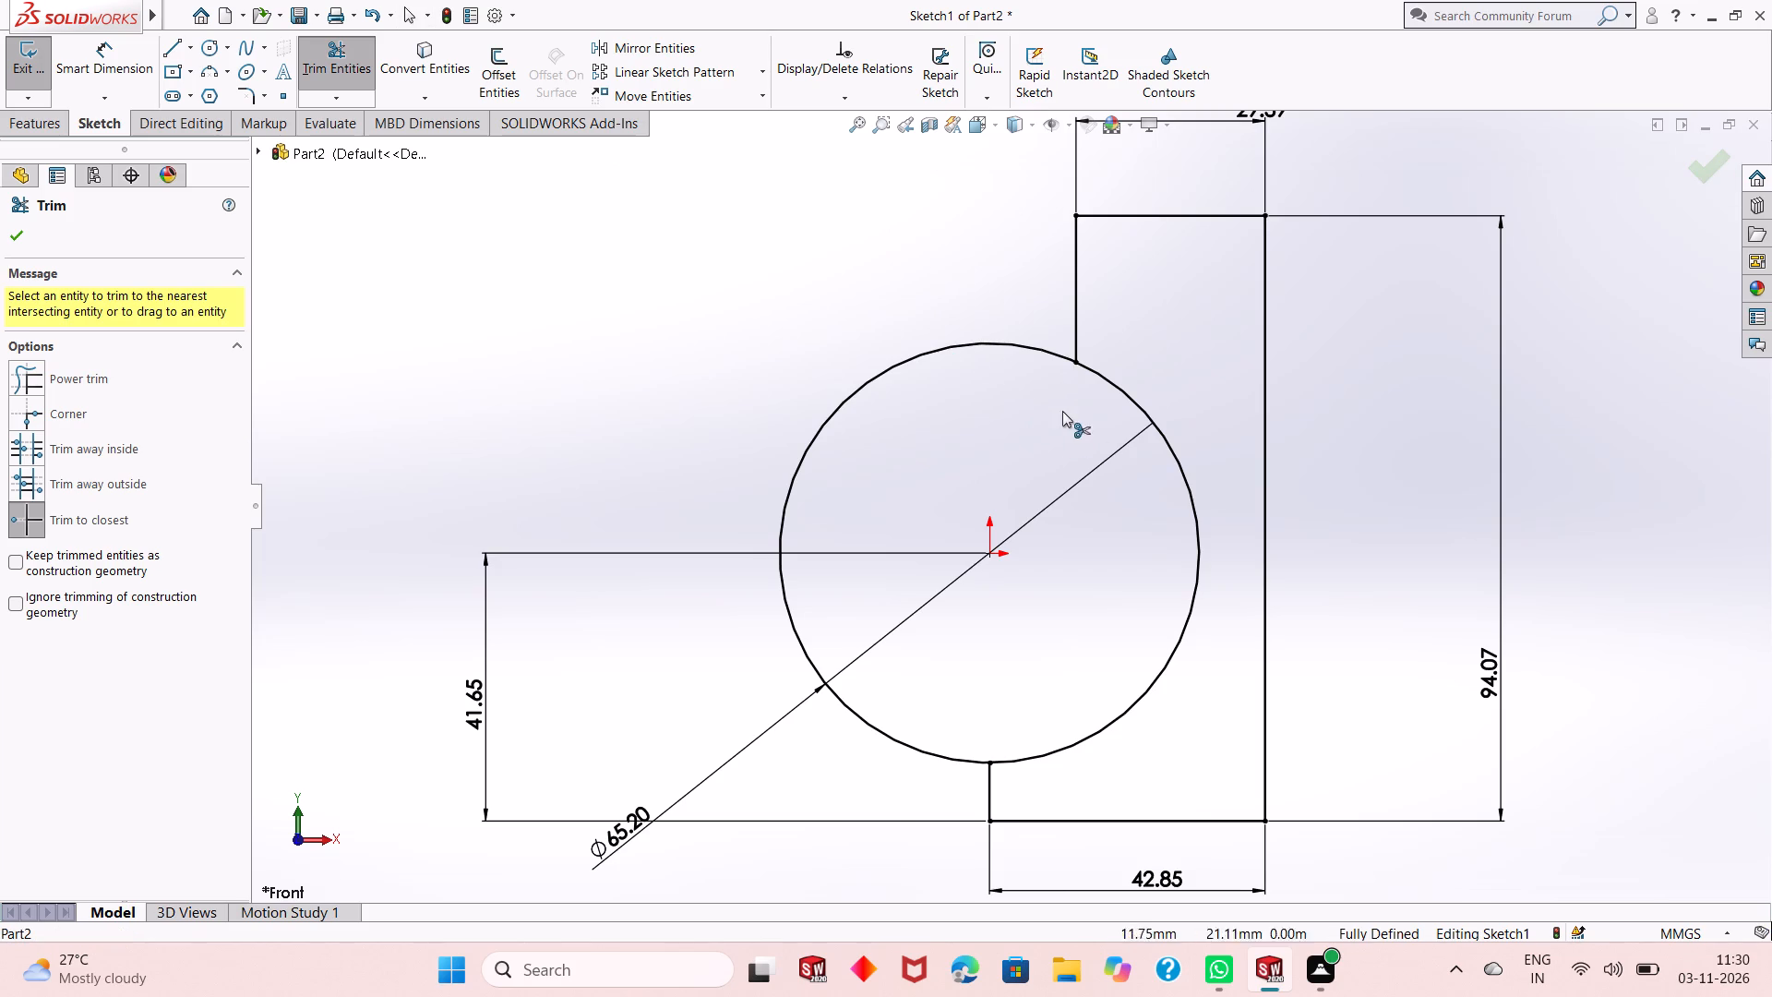
{"action": "left_click", "coordinate": [16, 231]}
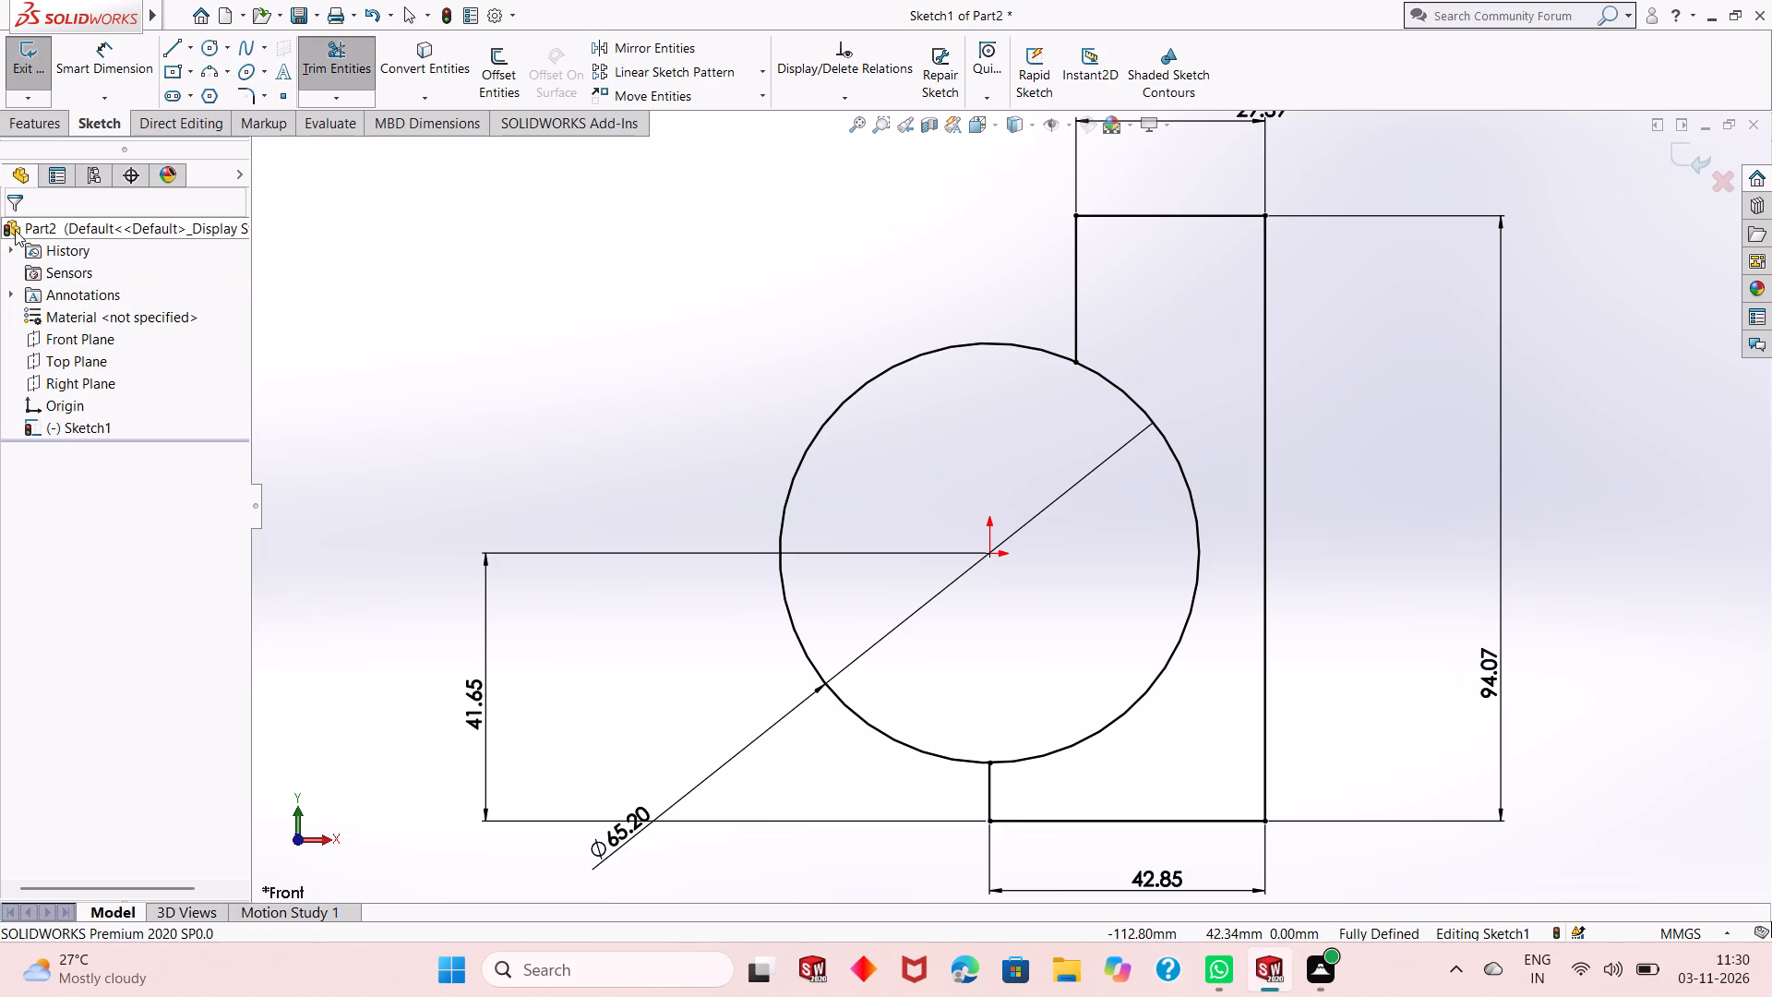
Extrude the region outside the circle with a Mid Plane end condition and a 20 mm depth.
{"action": "scroll", "coordinate": [1131, 637], "scroll_direction": "up", "scroll_amount": 1}
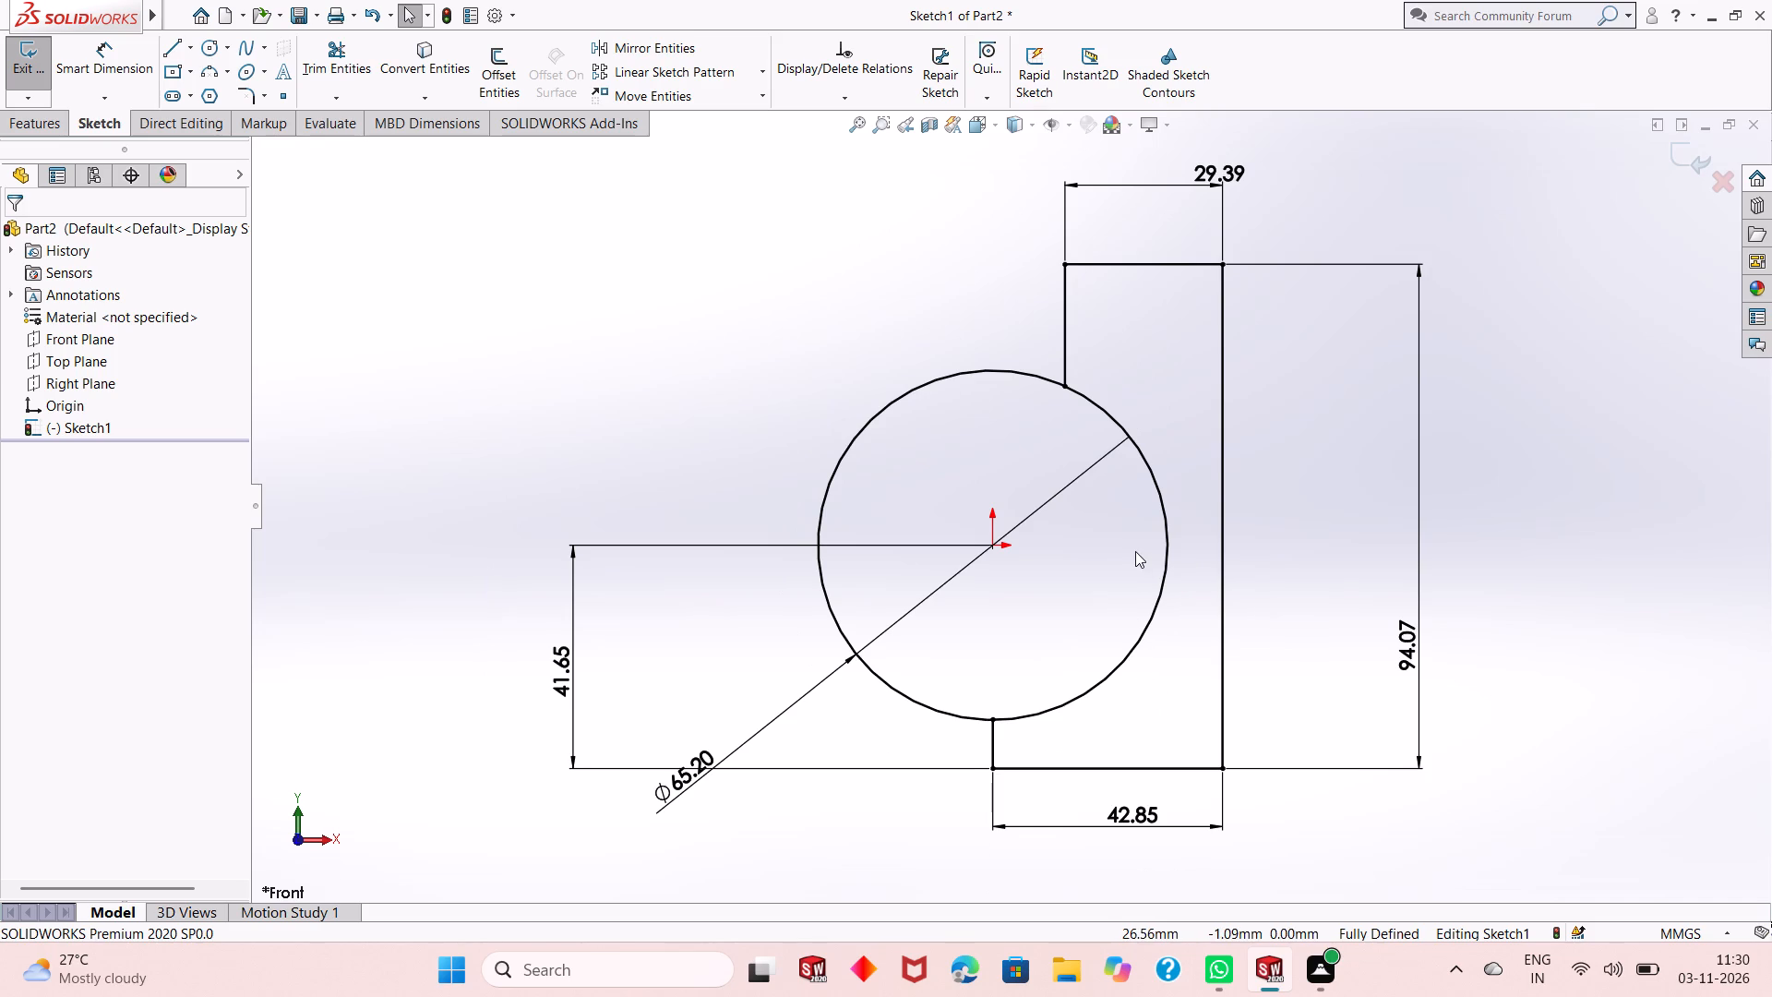
{"action": "left_click", "coordinate": [61, 126]}
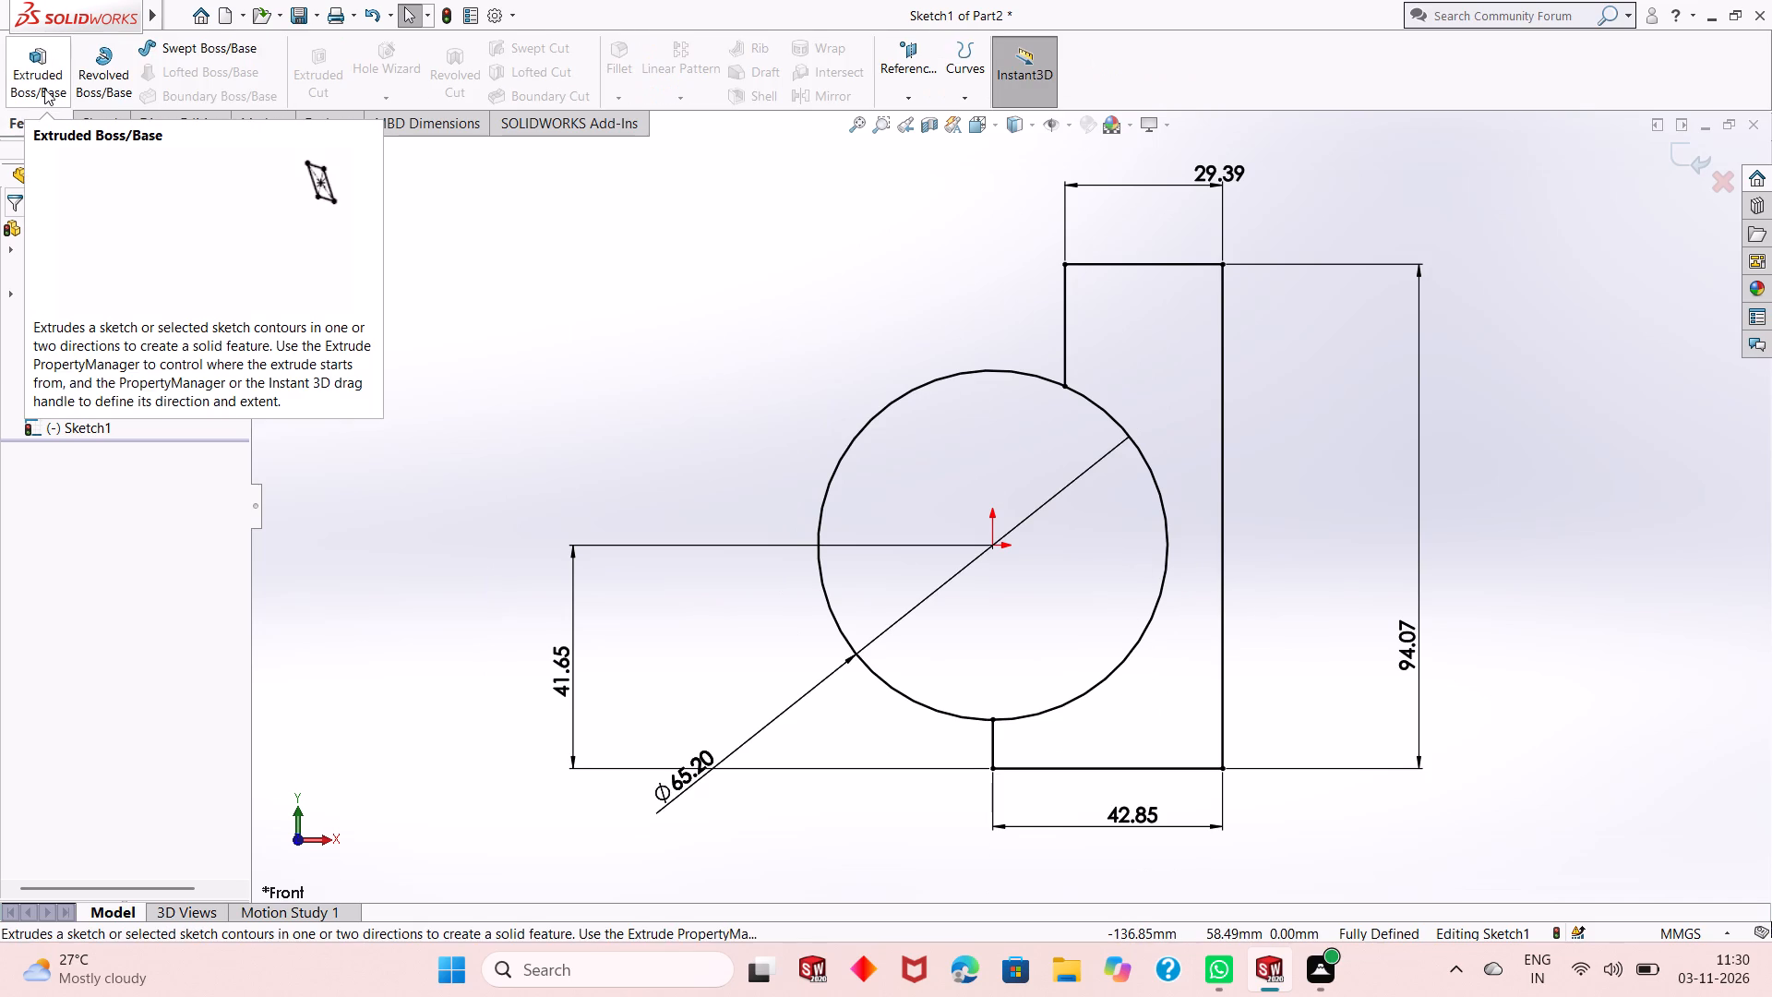
{"action": "left_click", "coordinate": [44, 89]}
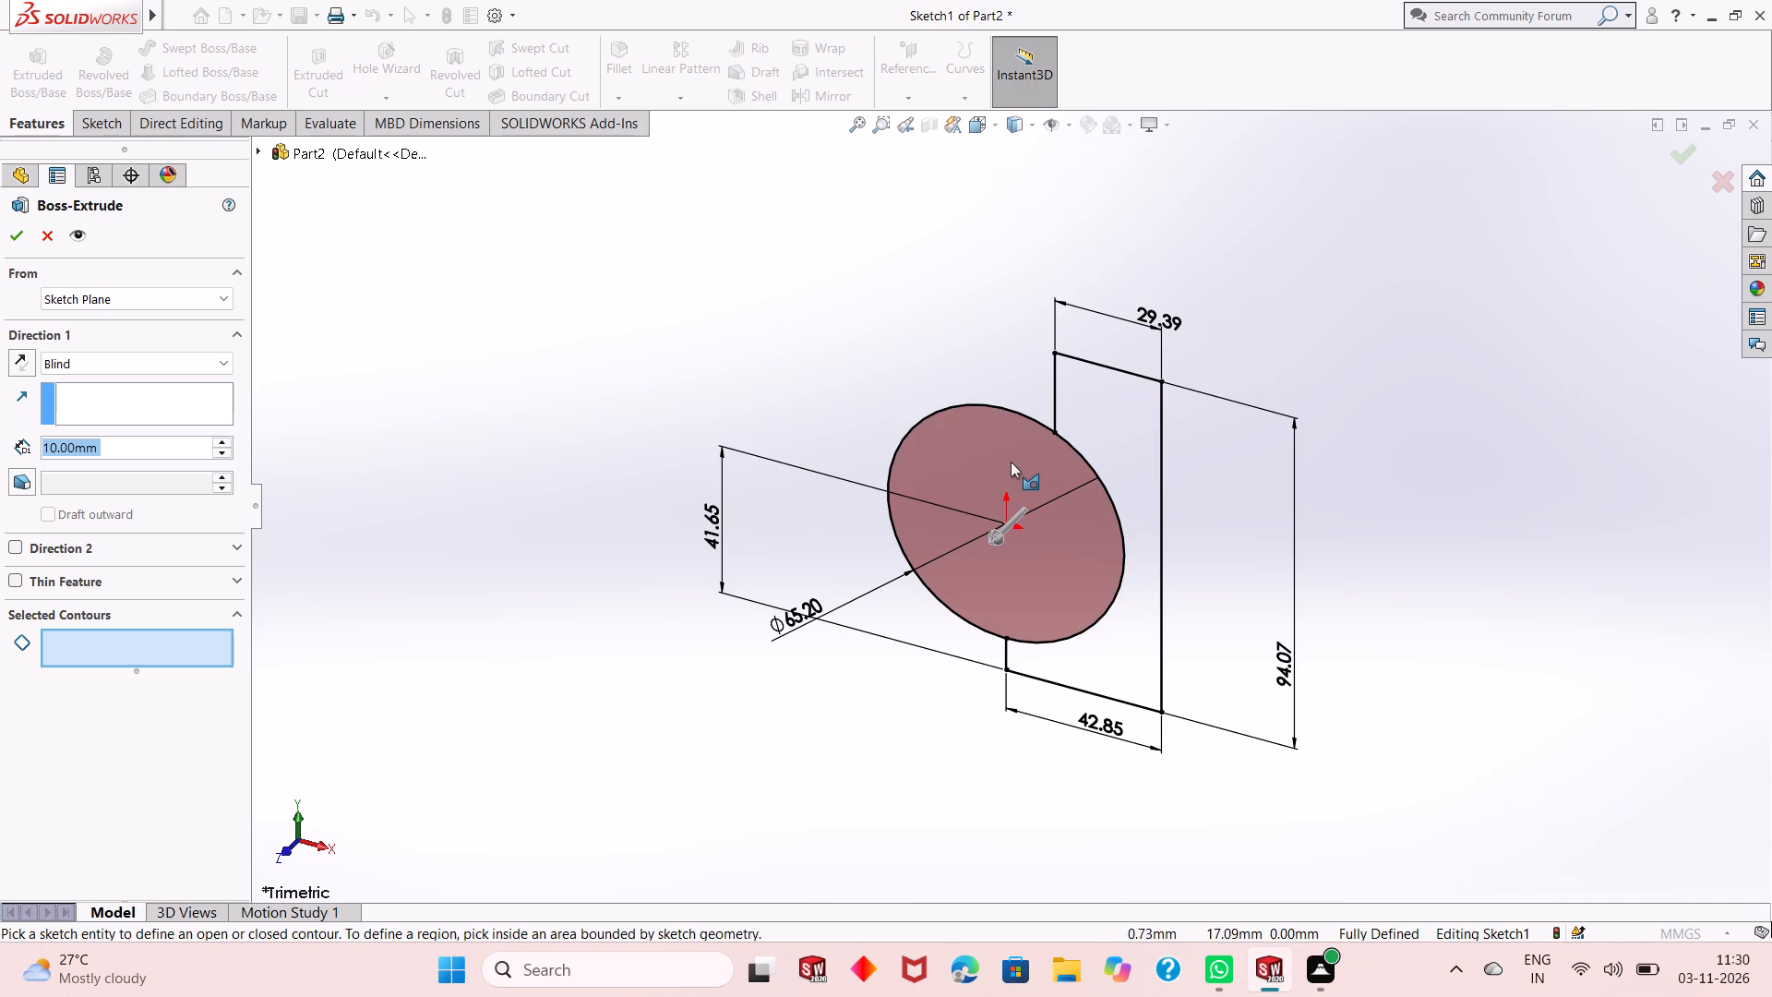
{"action": "left_click", "coordinate": [1110, 462]}
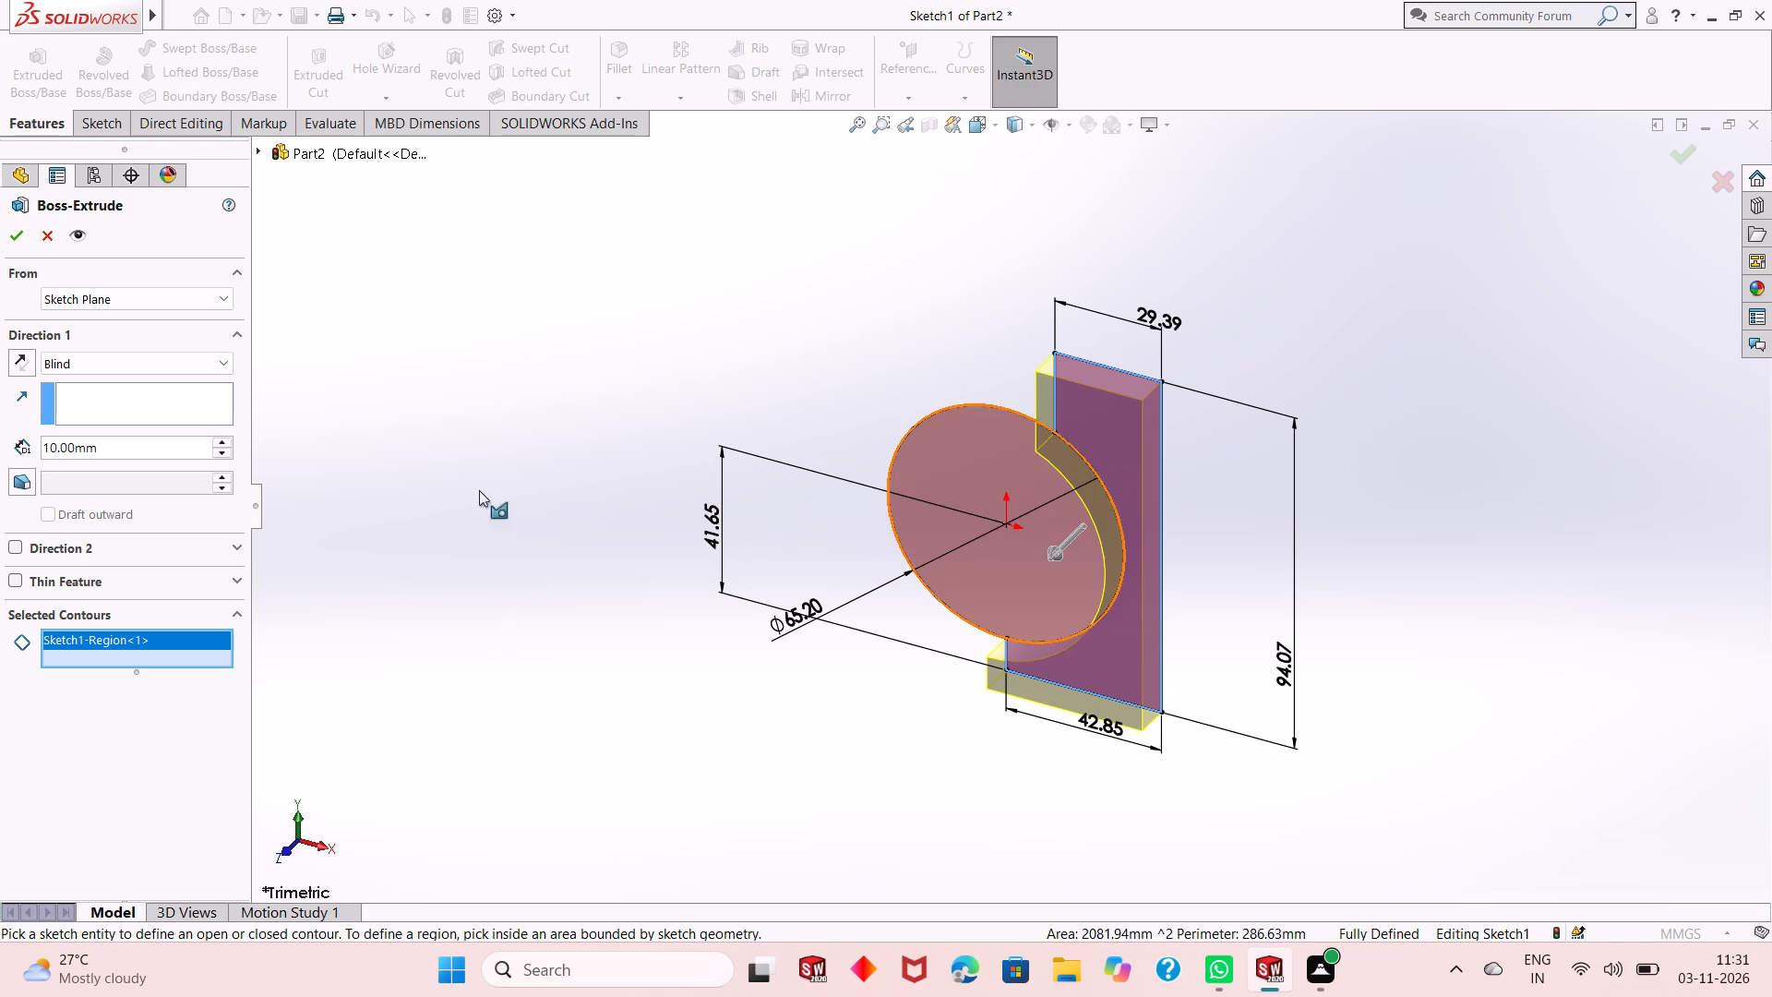
{"action": "left_click", "coordinate": [142, 366]}
{"action": "left_click", "coordinate": [149, 463]}
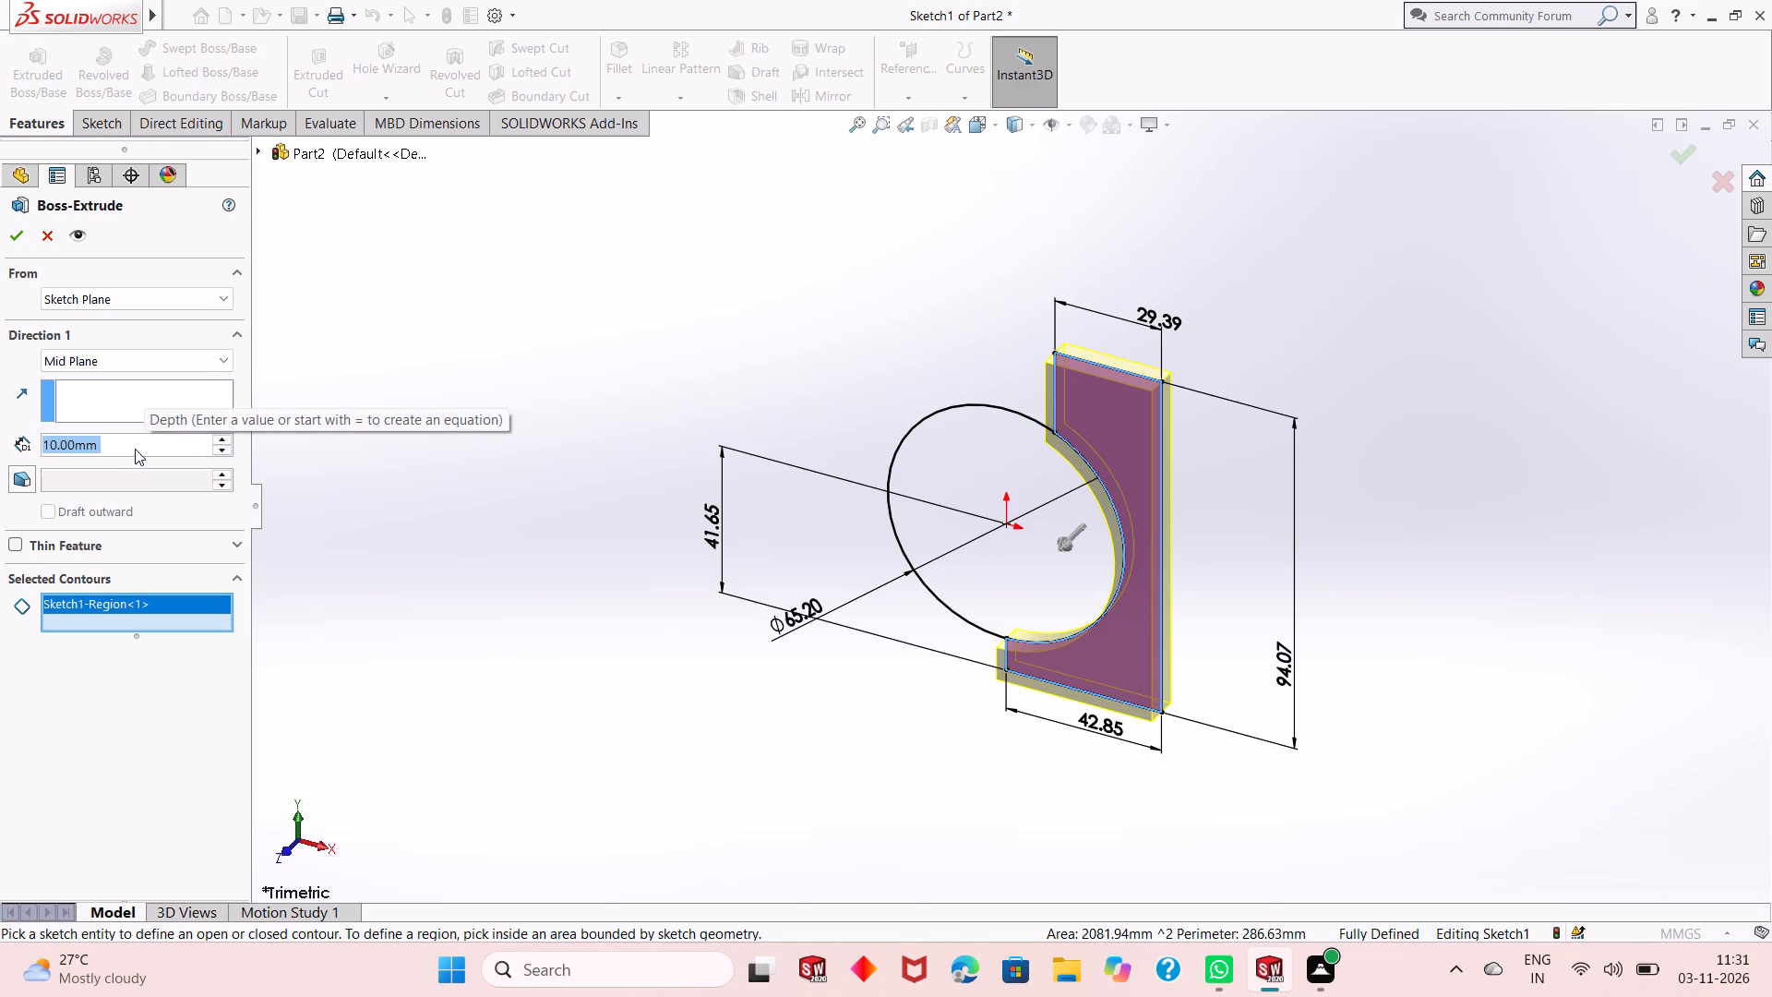
{"action": "type", "text": "20"}
{"action": "key", "text": "Return"}
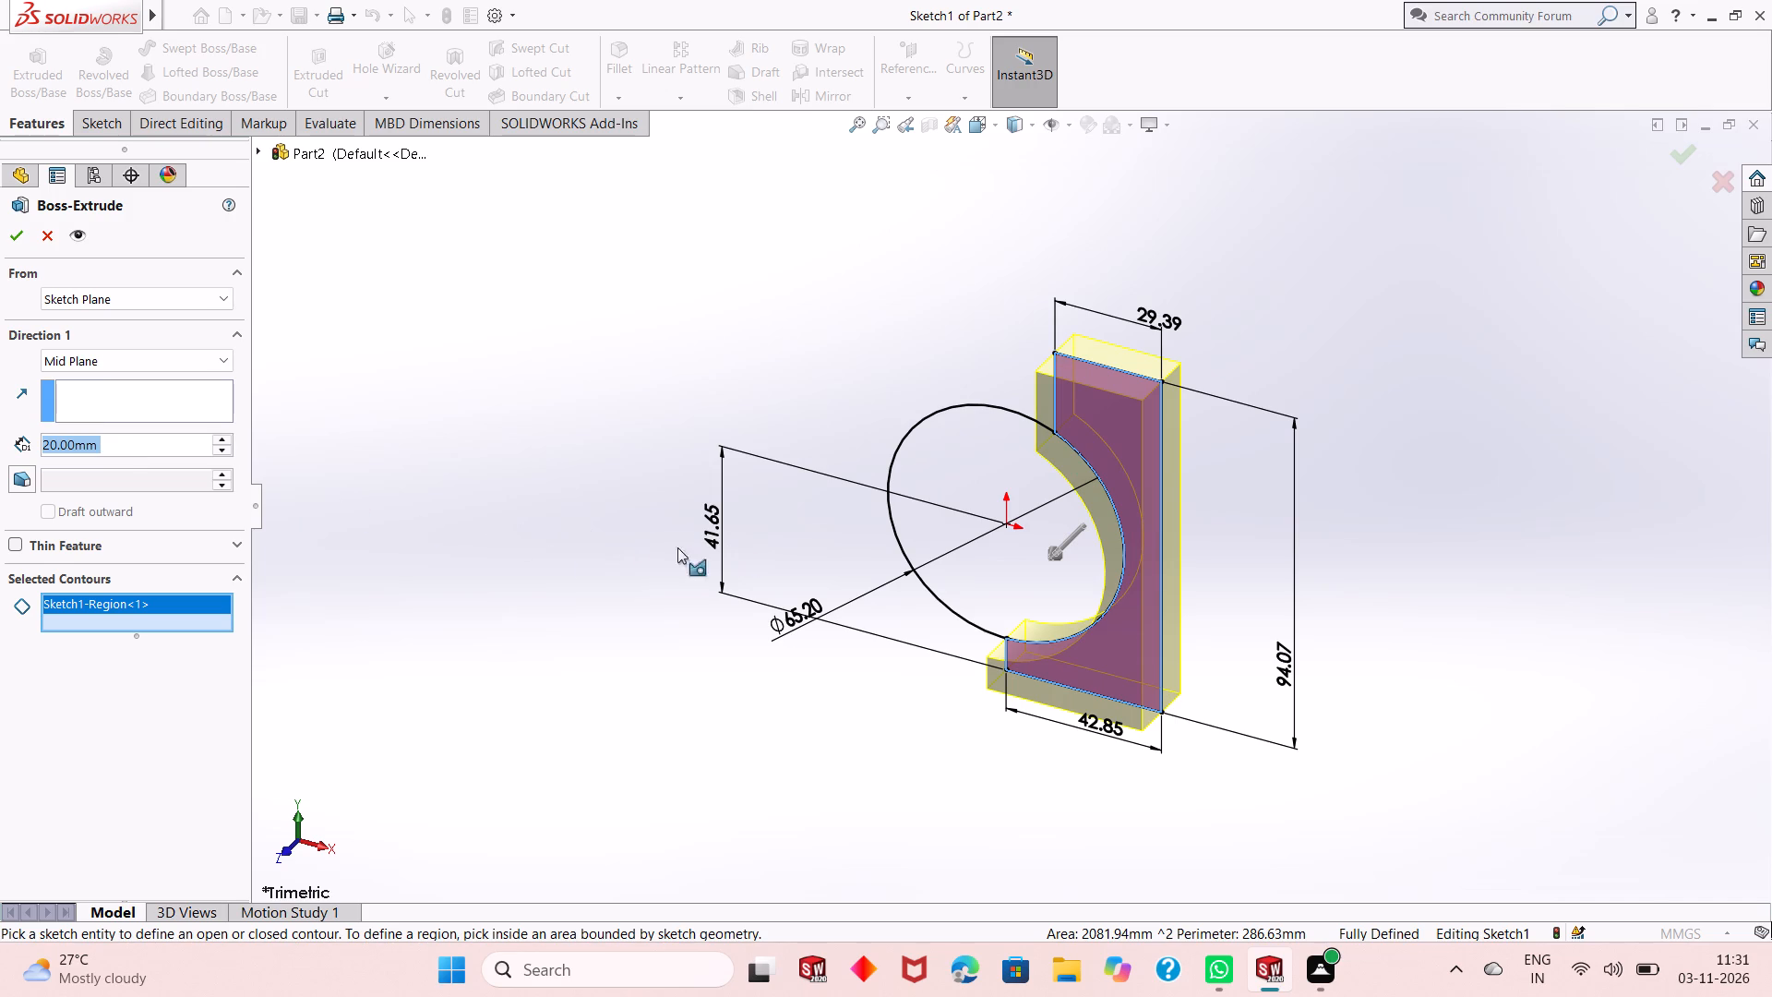
{"action": "left_click", "coordinate": [16, 233]}
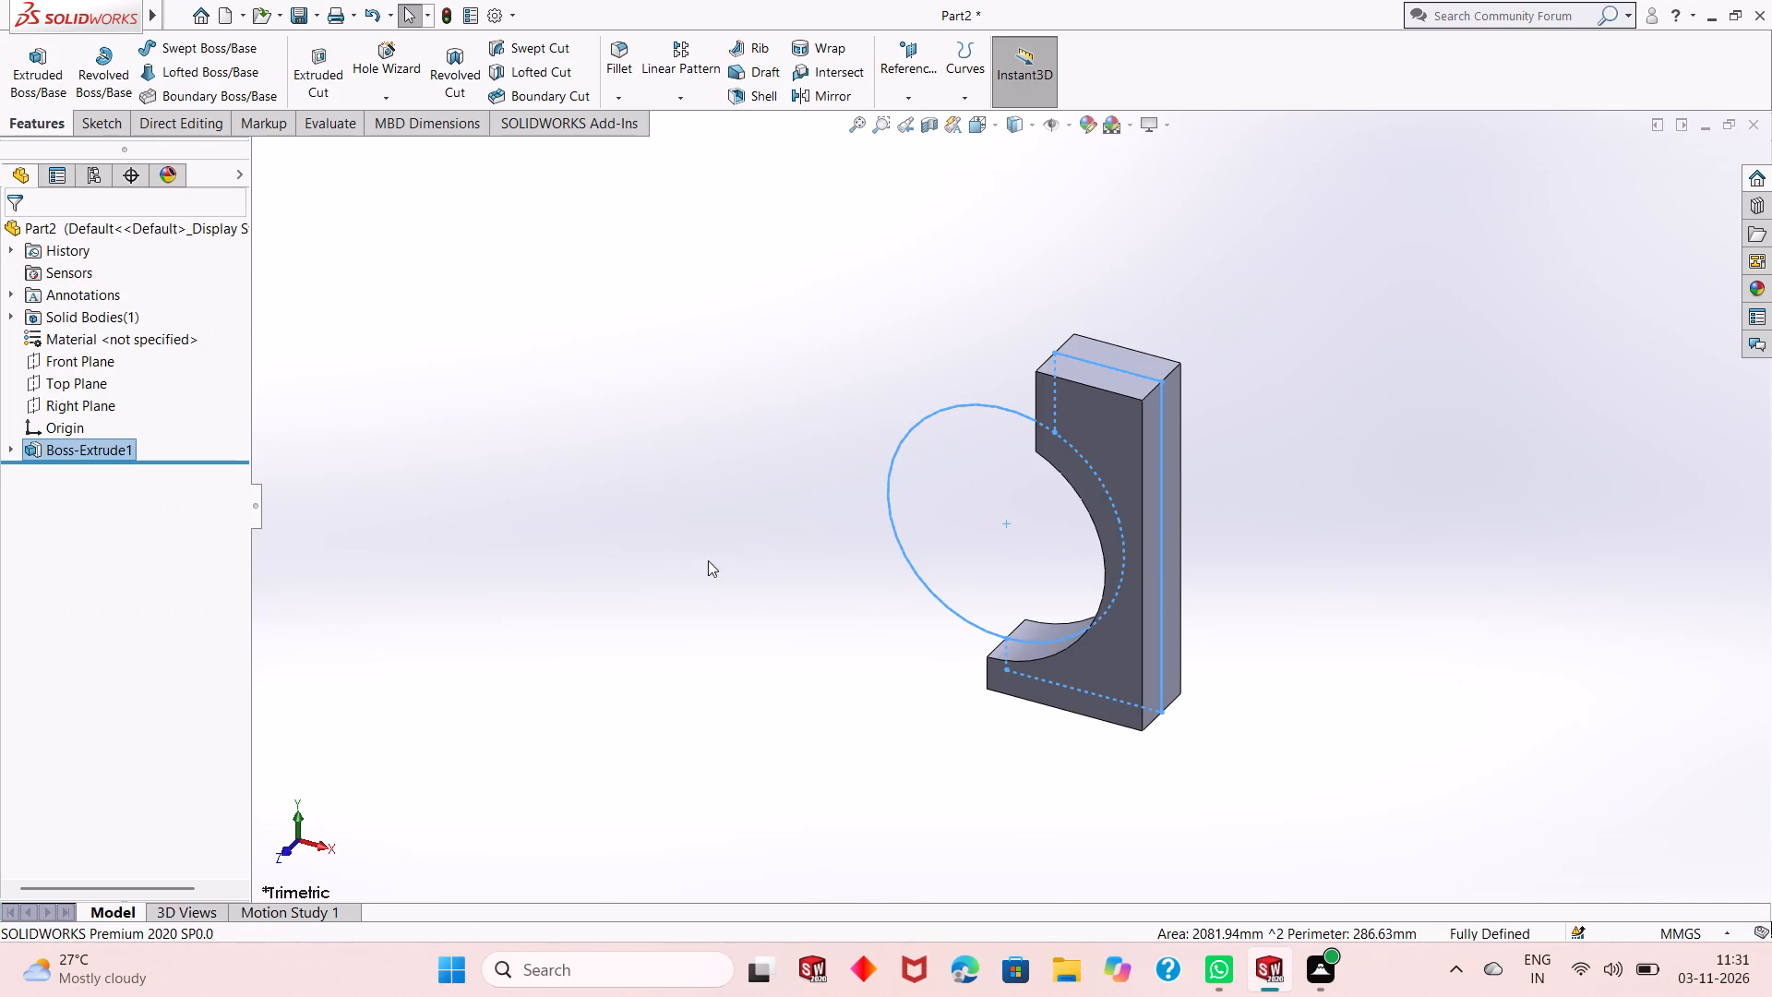
Set up a second boss extrusion from Sketch1 using the full circle region, with a Mid Plane end condition.
{"action": "left_click", "coordinate": [58, 90]}
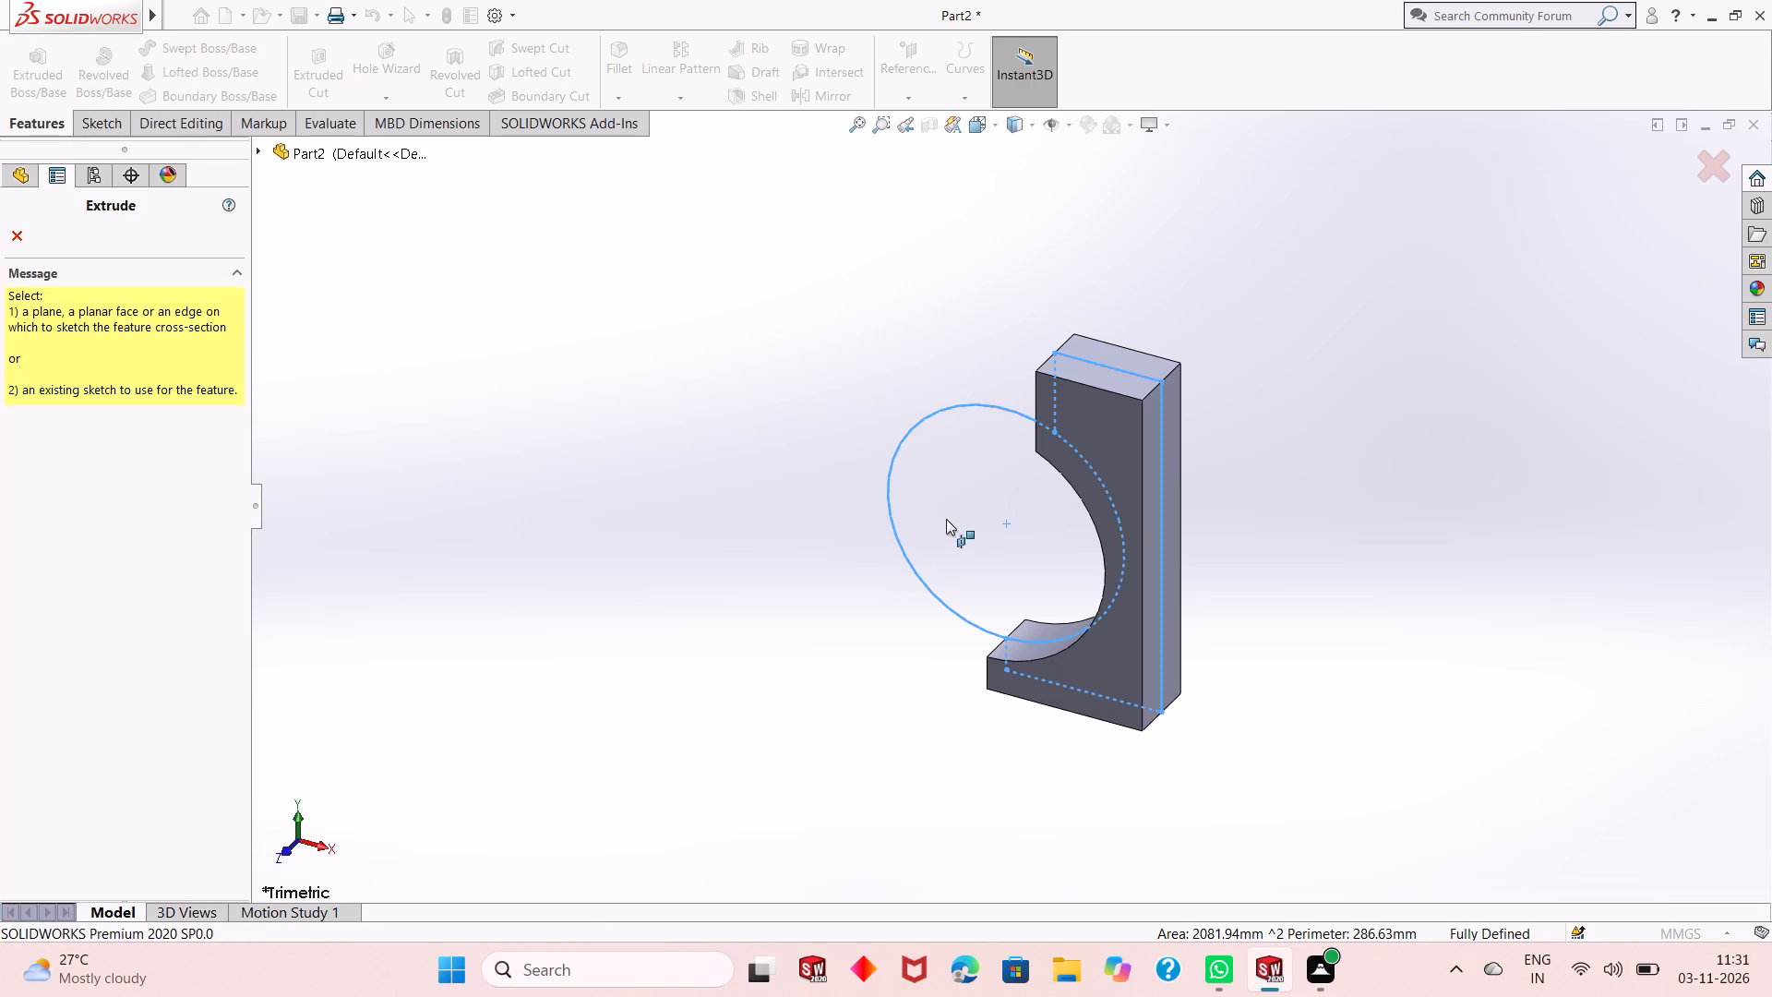
{"action": "left_click", "coordinate": [262, 152]}
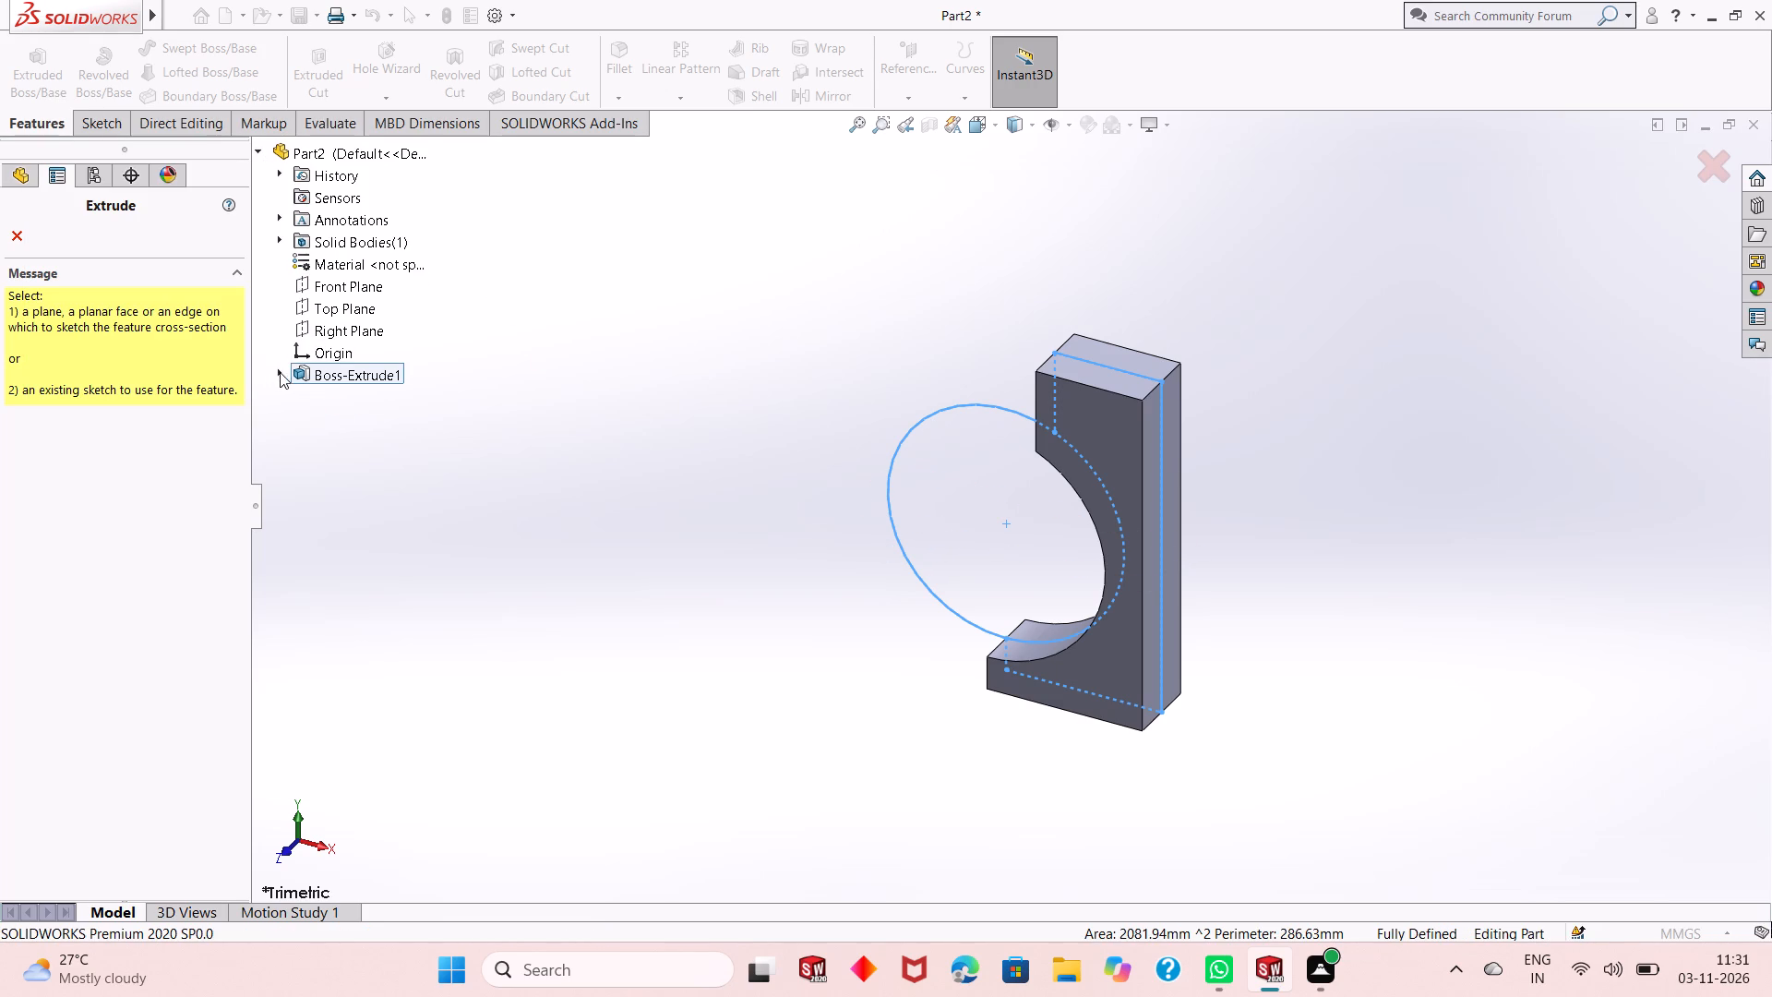
{"action": "left_click", "coordinate": [281, 372]}
{"action": "left_click", "coordinate": [348, 401]}
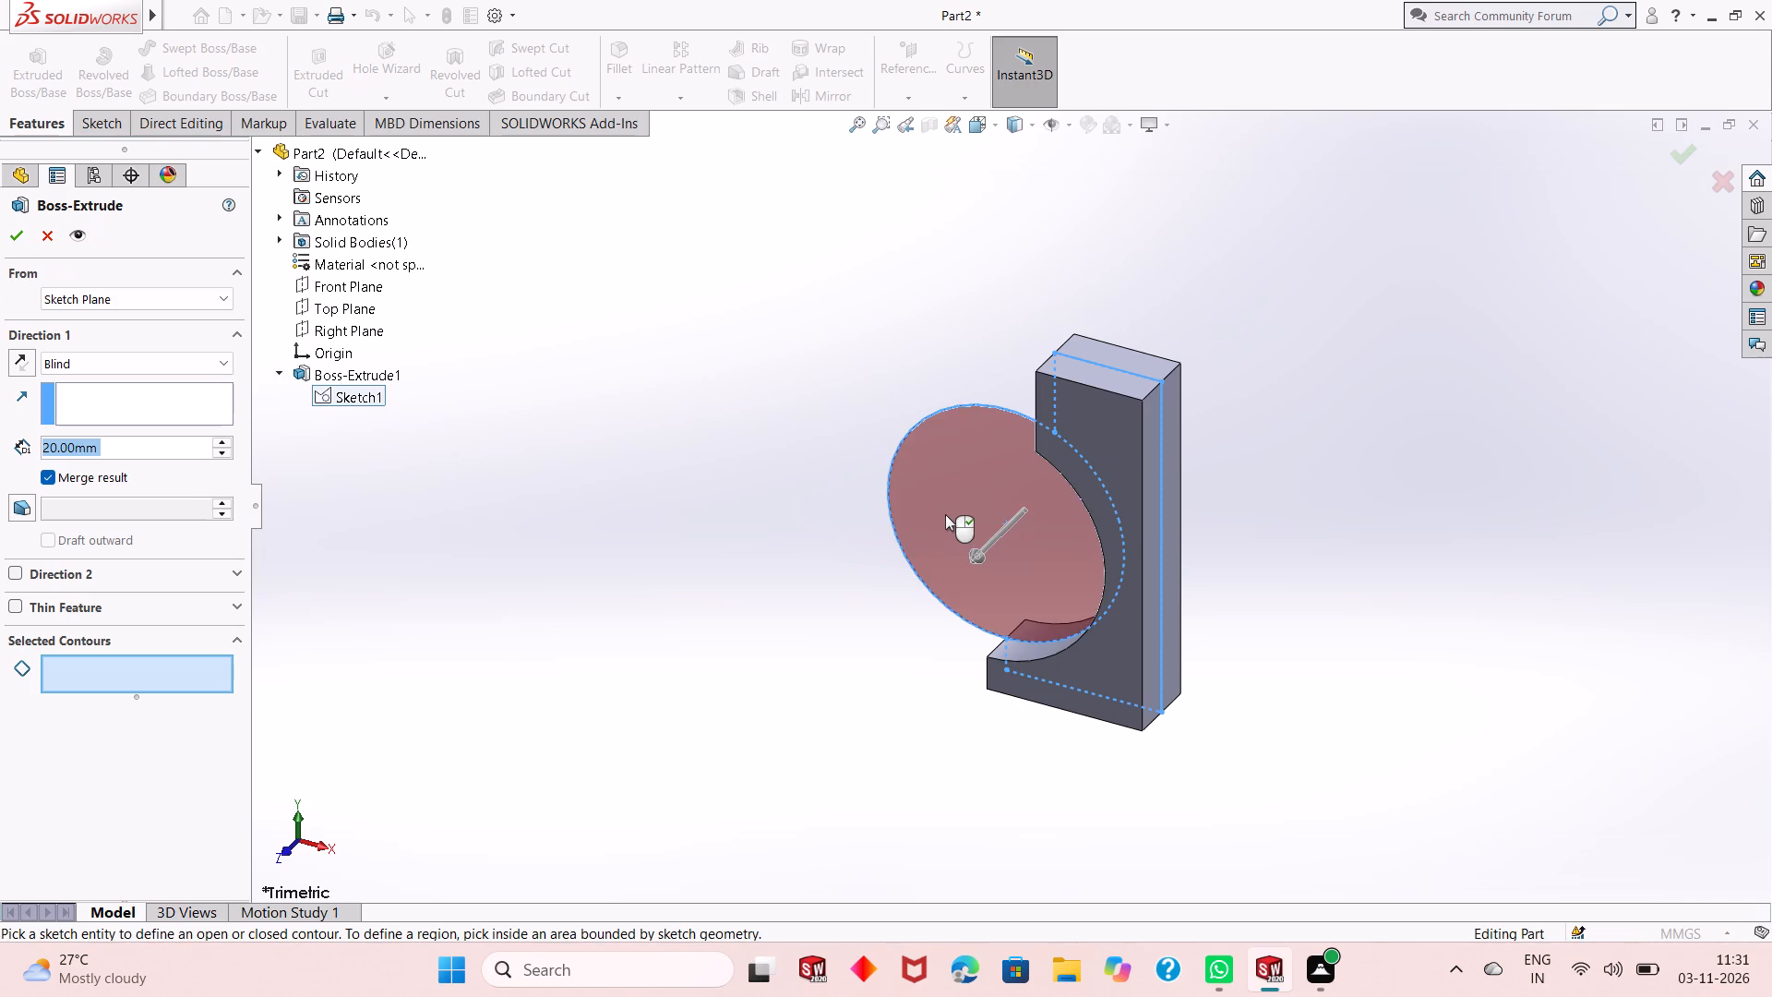
{"action": "left_click", "coordinate": [945, 514]}
{"action": "middle_click_drag", "start_coordinate": [707, 462], "coordinate": [769, 672]}
{"action": "left_click", "coordinate": [181, 358]}
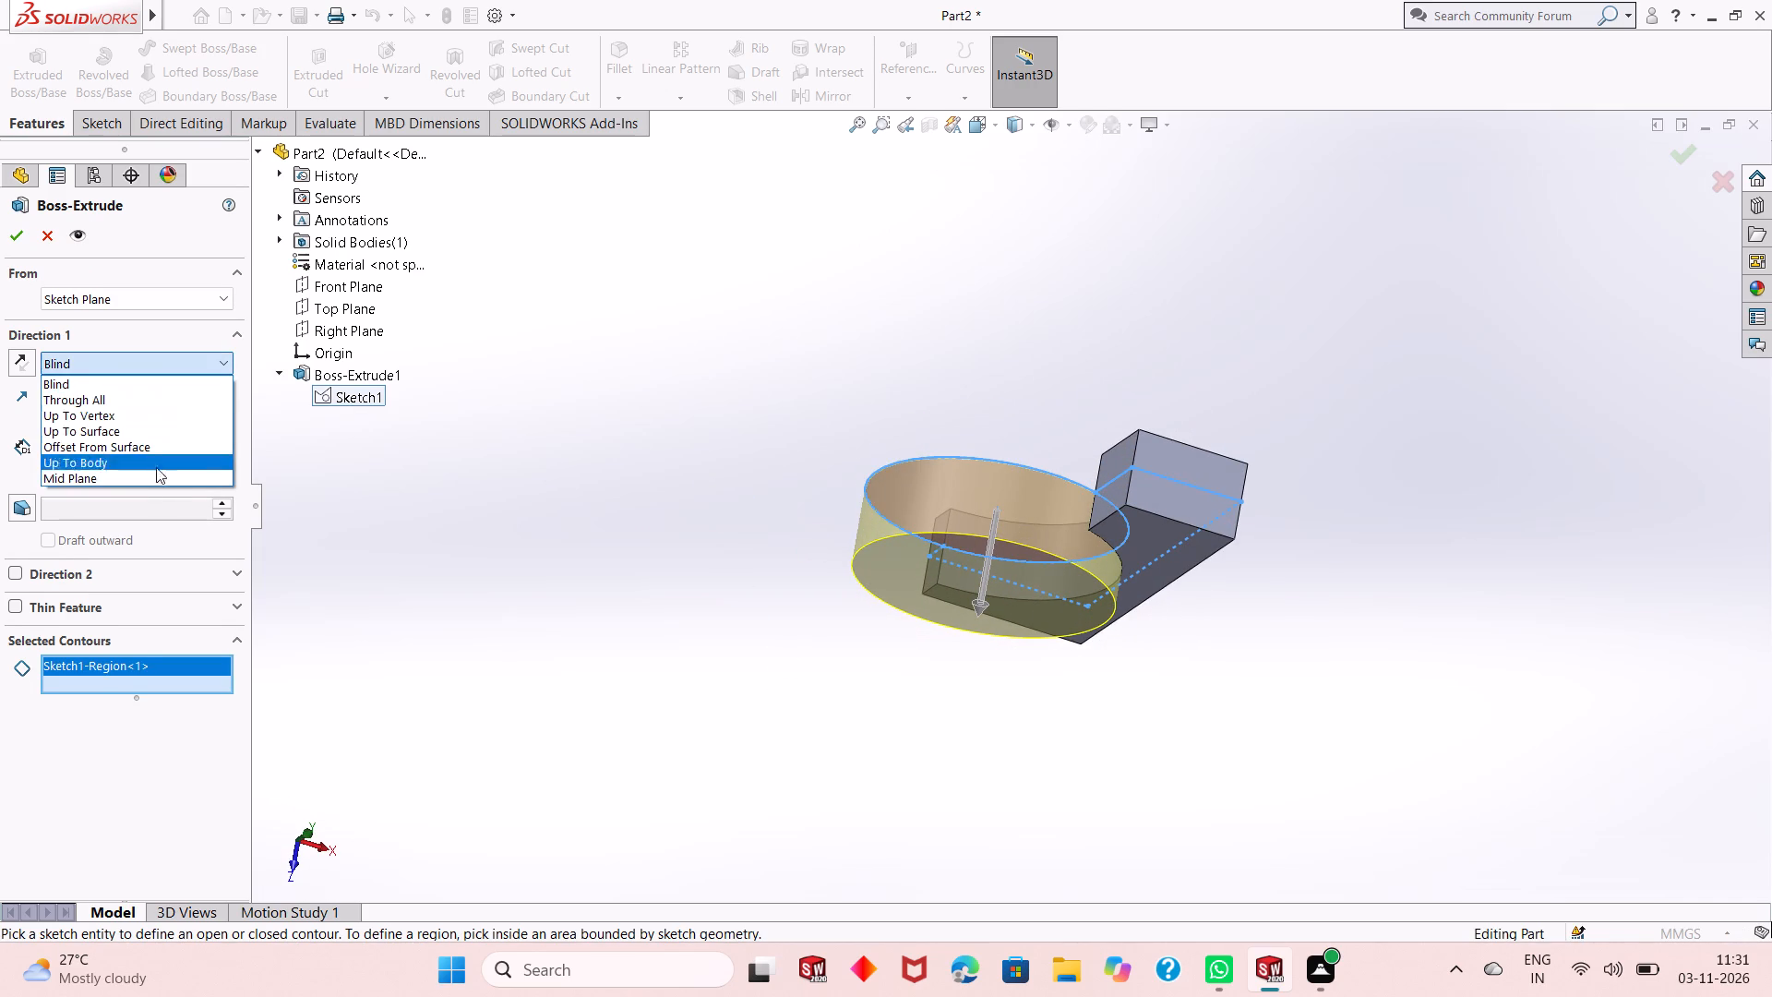
{"action": "left_click", "coordinate": [154, 475]}
{"action": "middle_click_drag", "start_coordinate": [851, 734], "coordinate": [770, 608]}
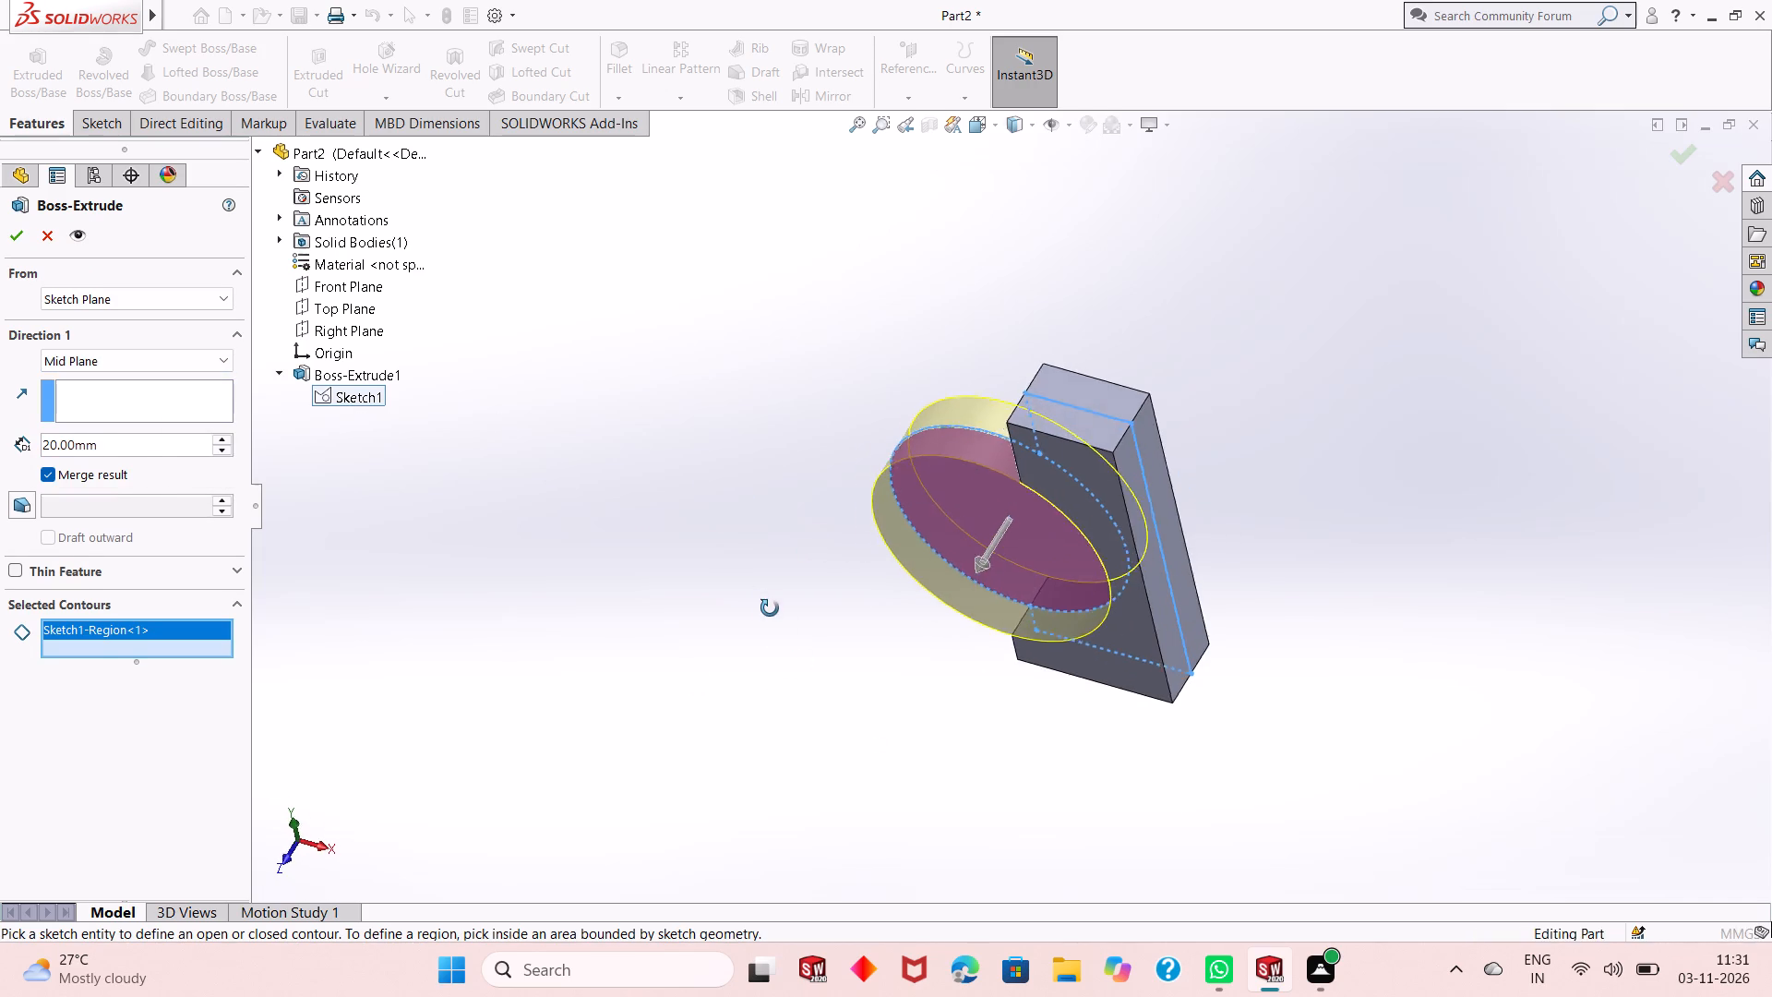
{"action": "middle_click_drag", "start_coordinate": [770, 608], "coordinate": [765, 618]}
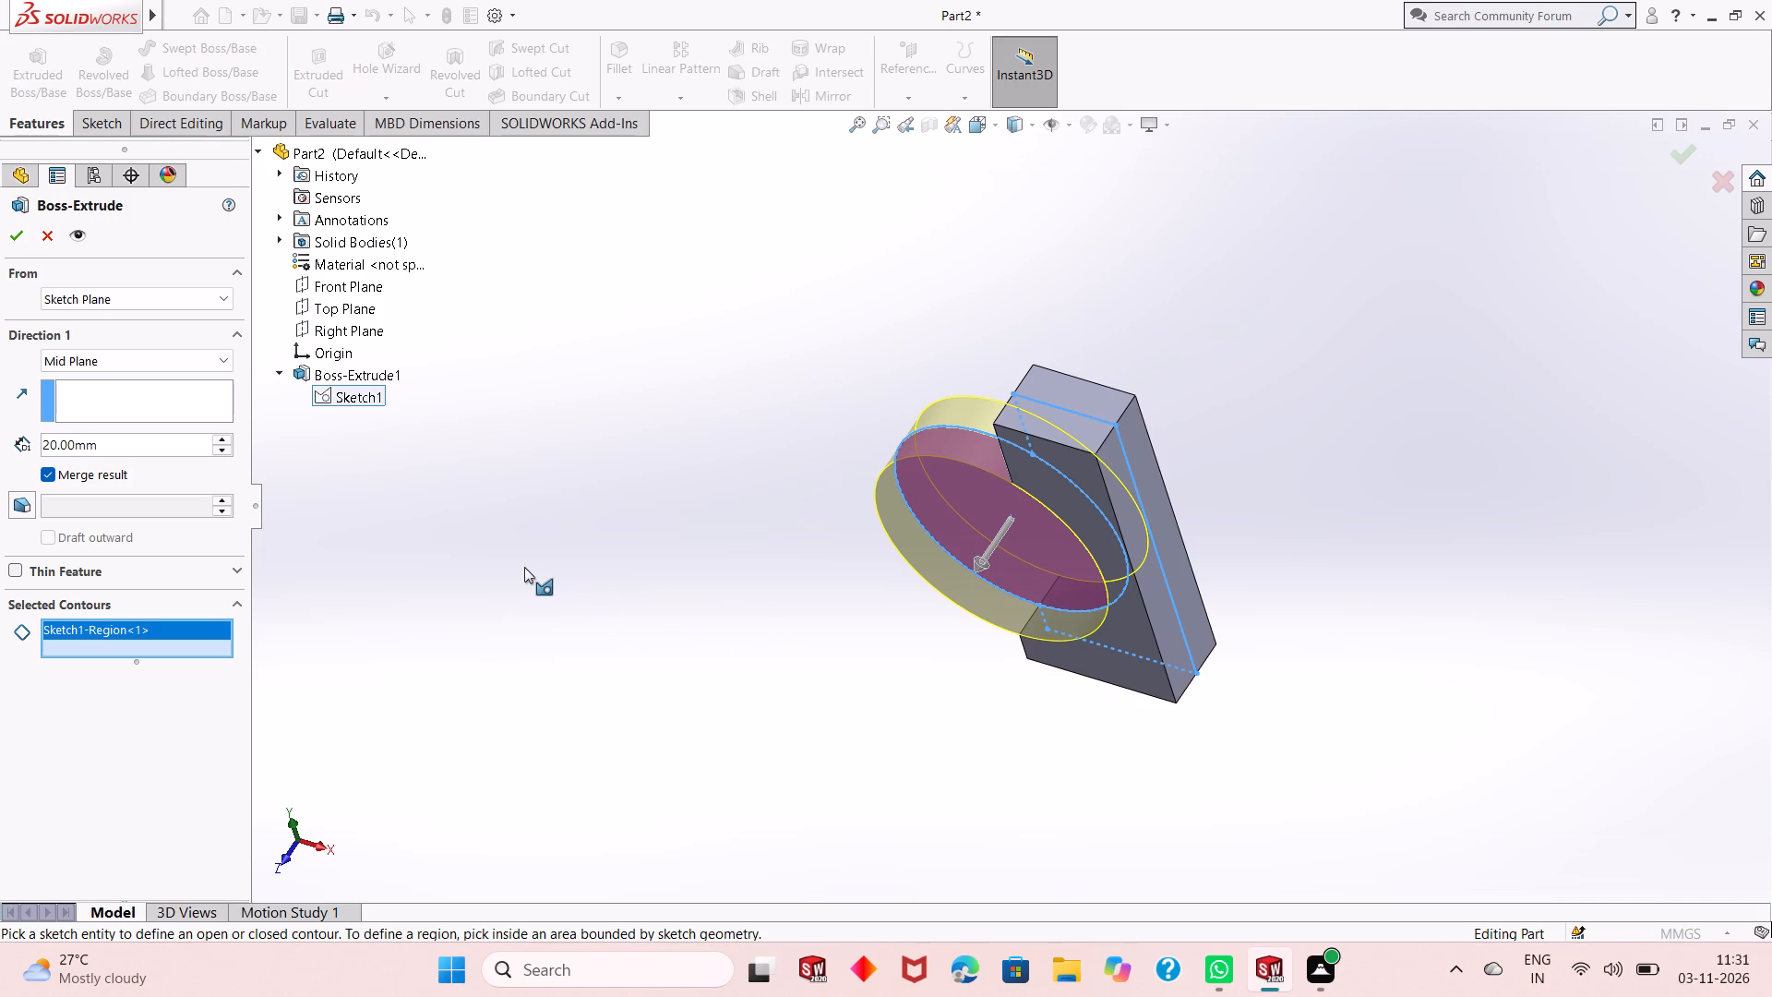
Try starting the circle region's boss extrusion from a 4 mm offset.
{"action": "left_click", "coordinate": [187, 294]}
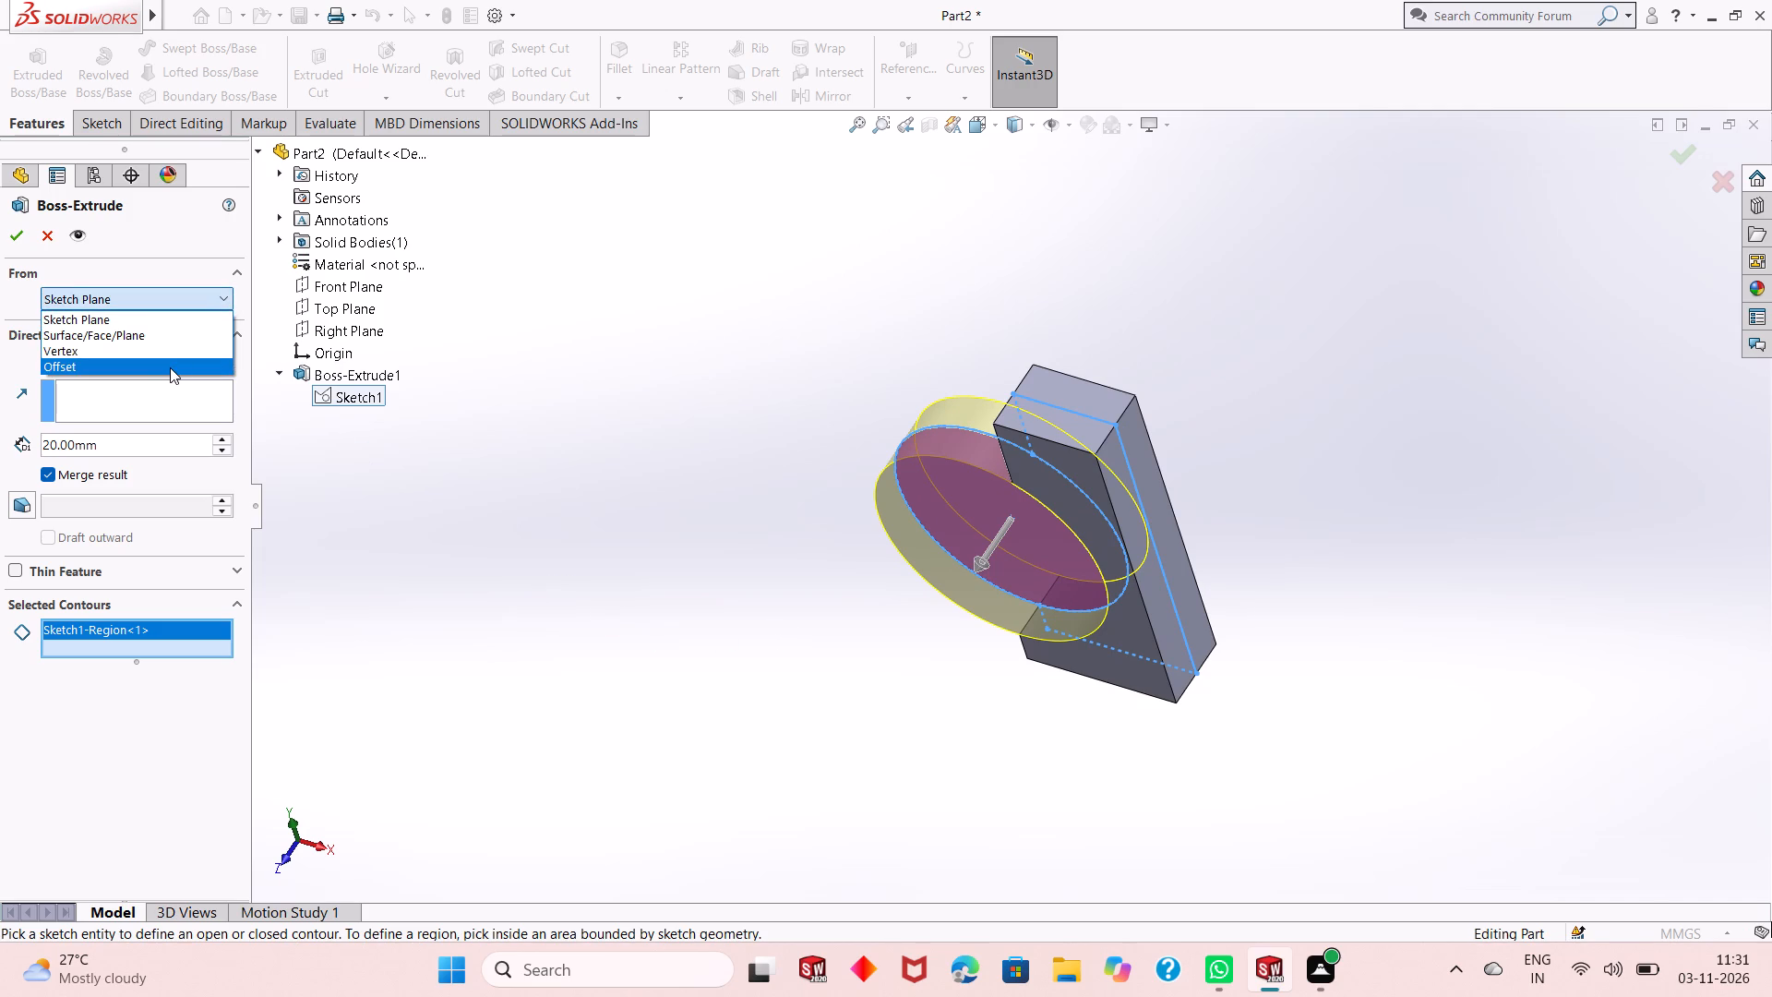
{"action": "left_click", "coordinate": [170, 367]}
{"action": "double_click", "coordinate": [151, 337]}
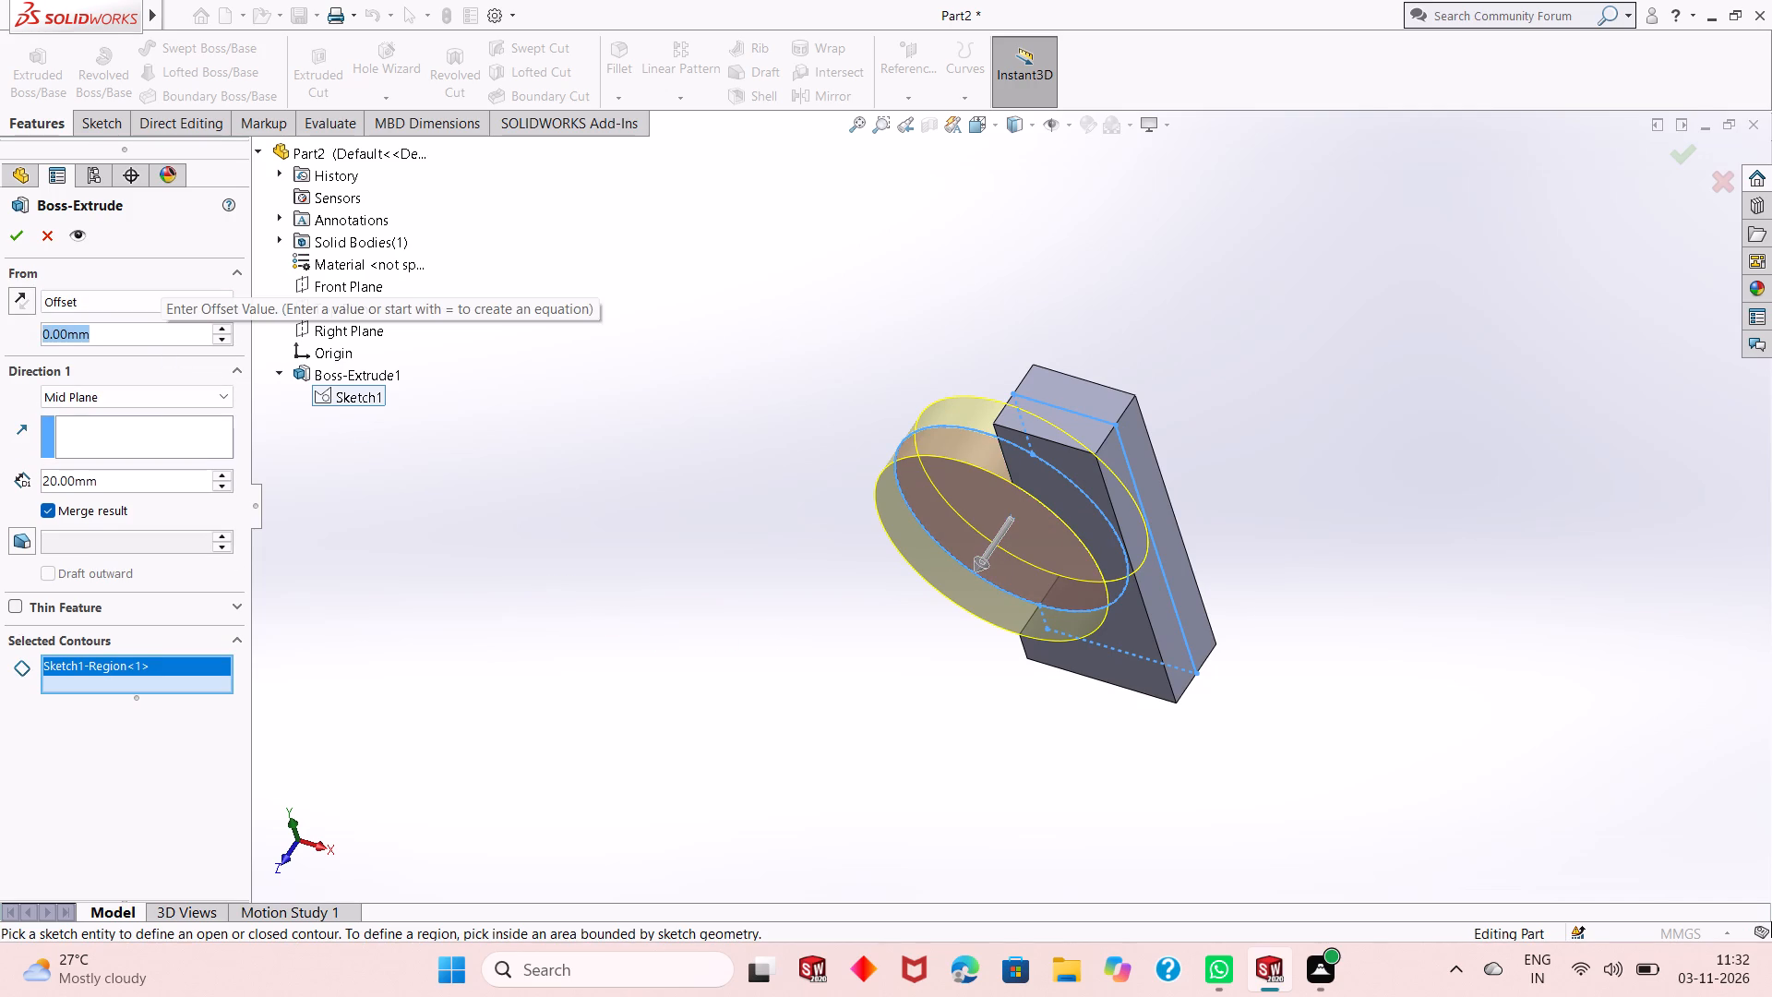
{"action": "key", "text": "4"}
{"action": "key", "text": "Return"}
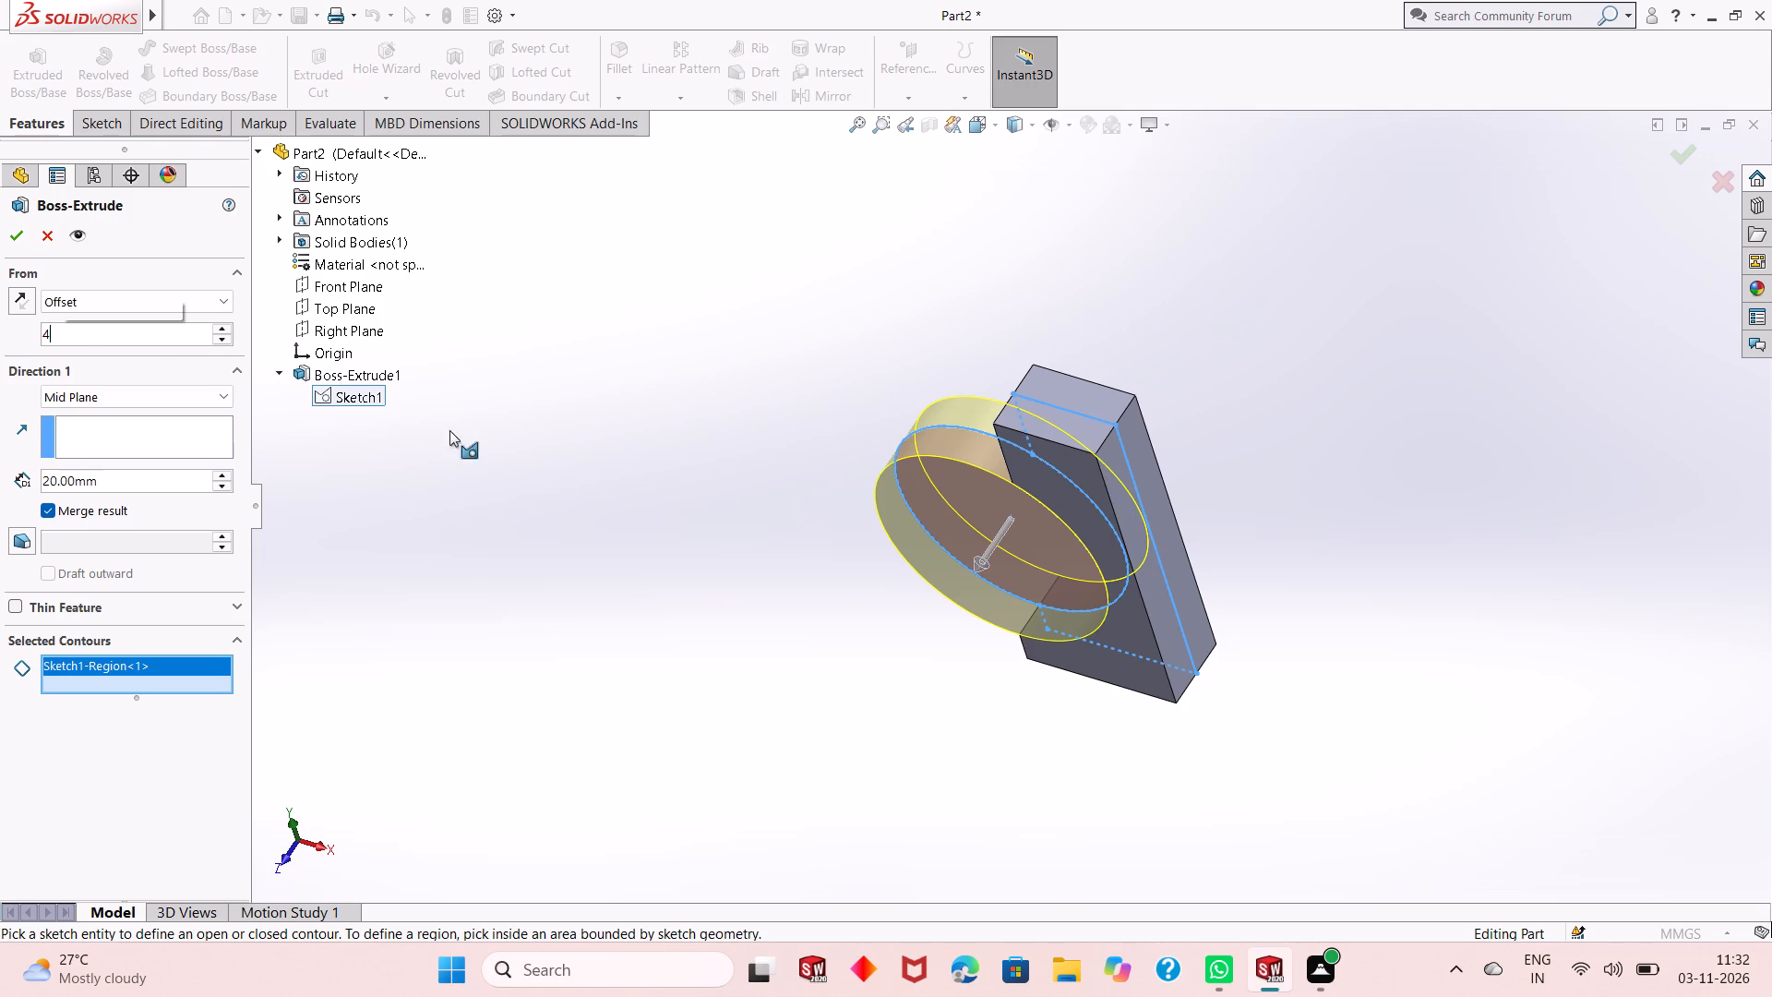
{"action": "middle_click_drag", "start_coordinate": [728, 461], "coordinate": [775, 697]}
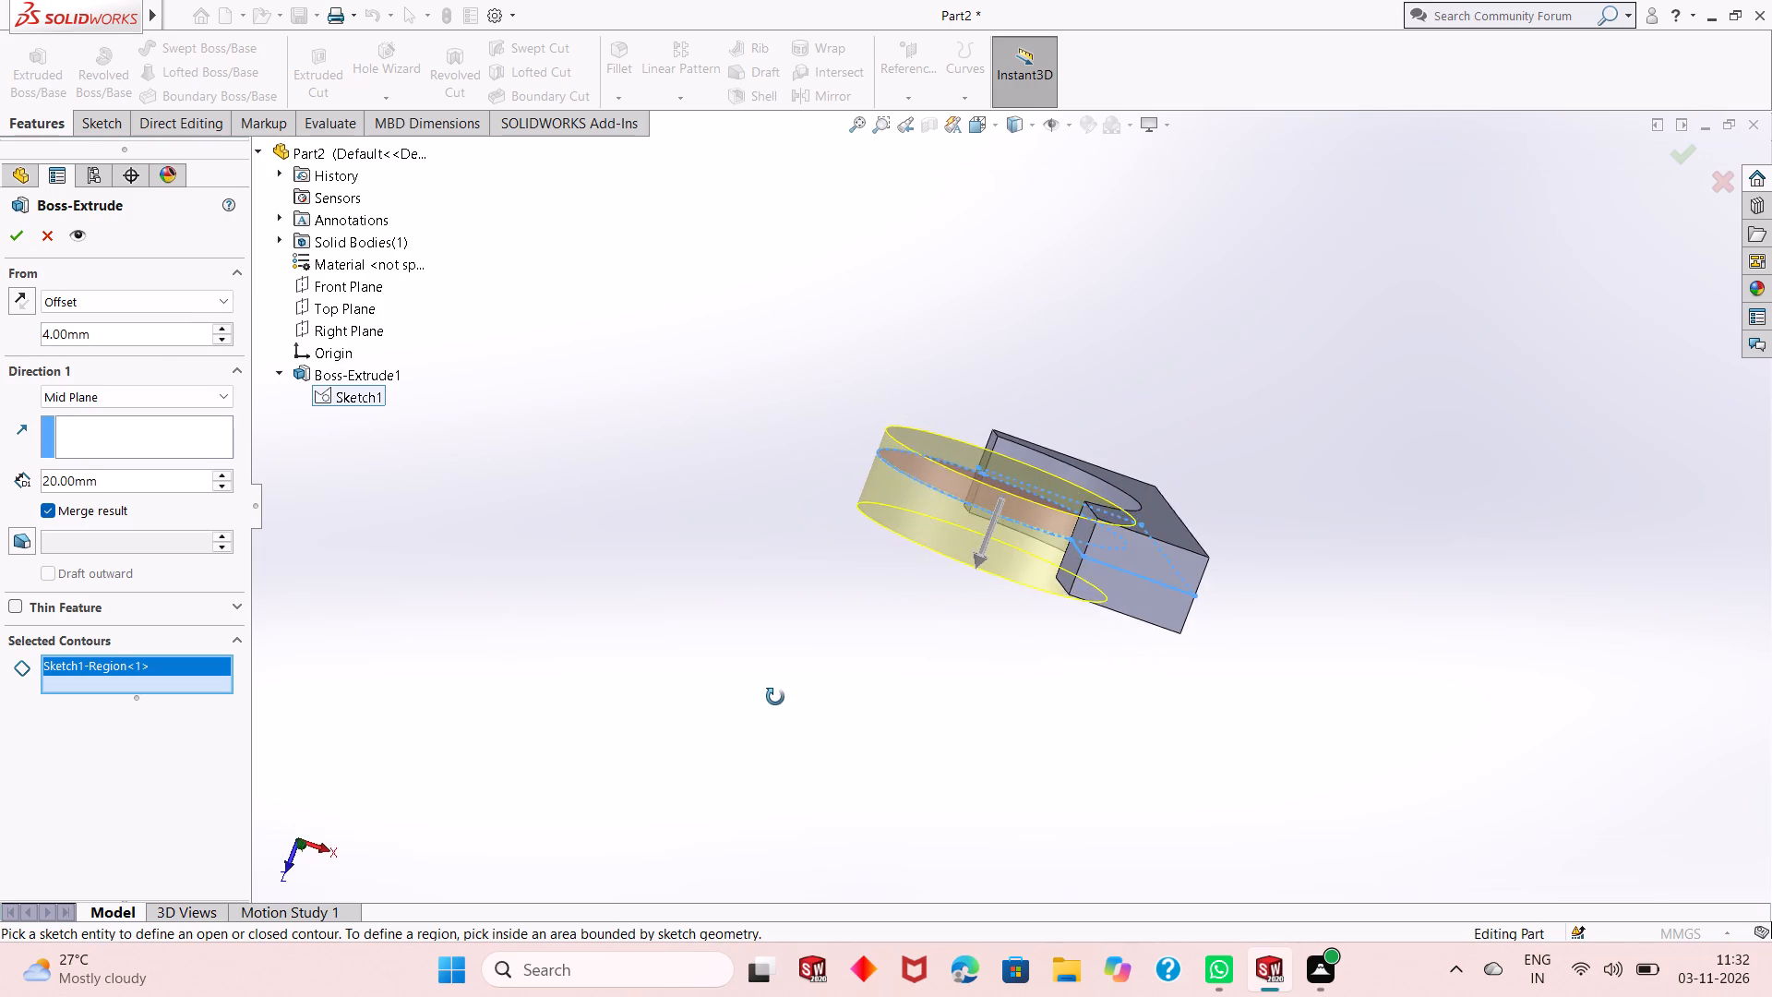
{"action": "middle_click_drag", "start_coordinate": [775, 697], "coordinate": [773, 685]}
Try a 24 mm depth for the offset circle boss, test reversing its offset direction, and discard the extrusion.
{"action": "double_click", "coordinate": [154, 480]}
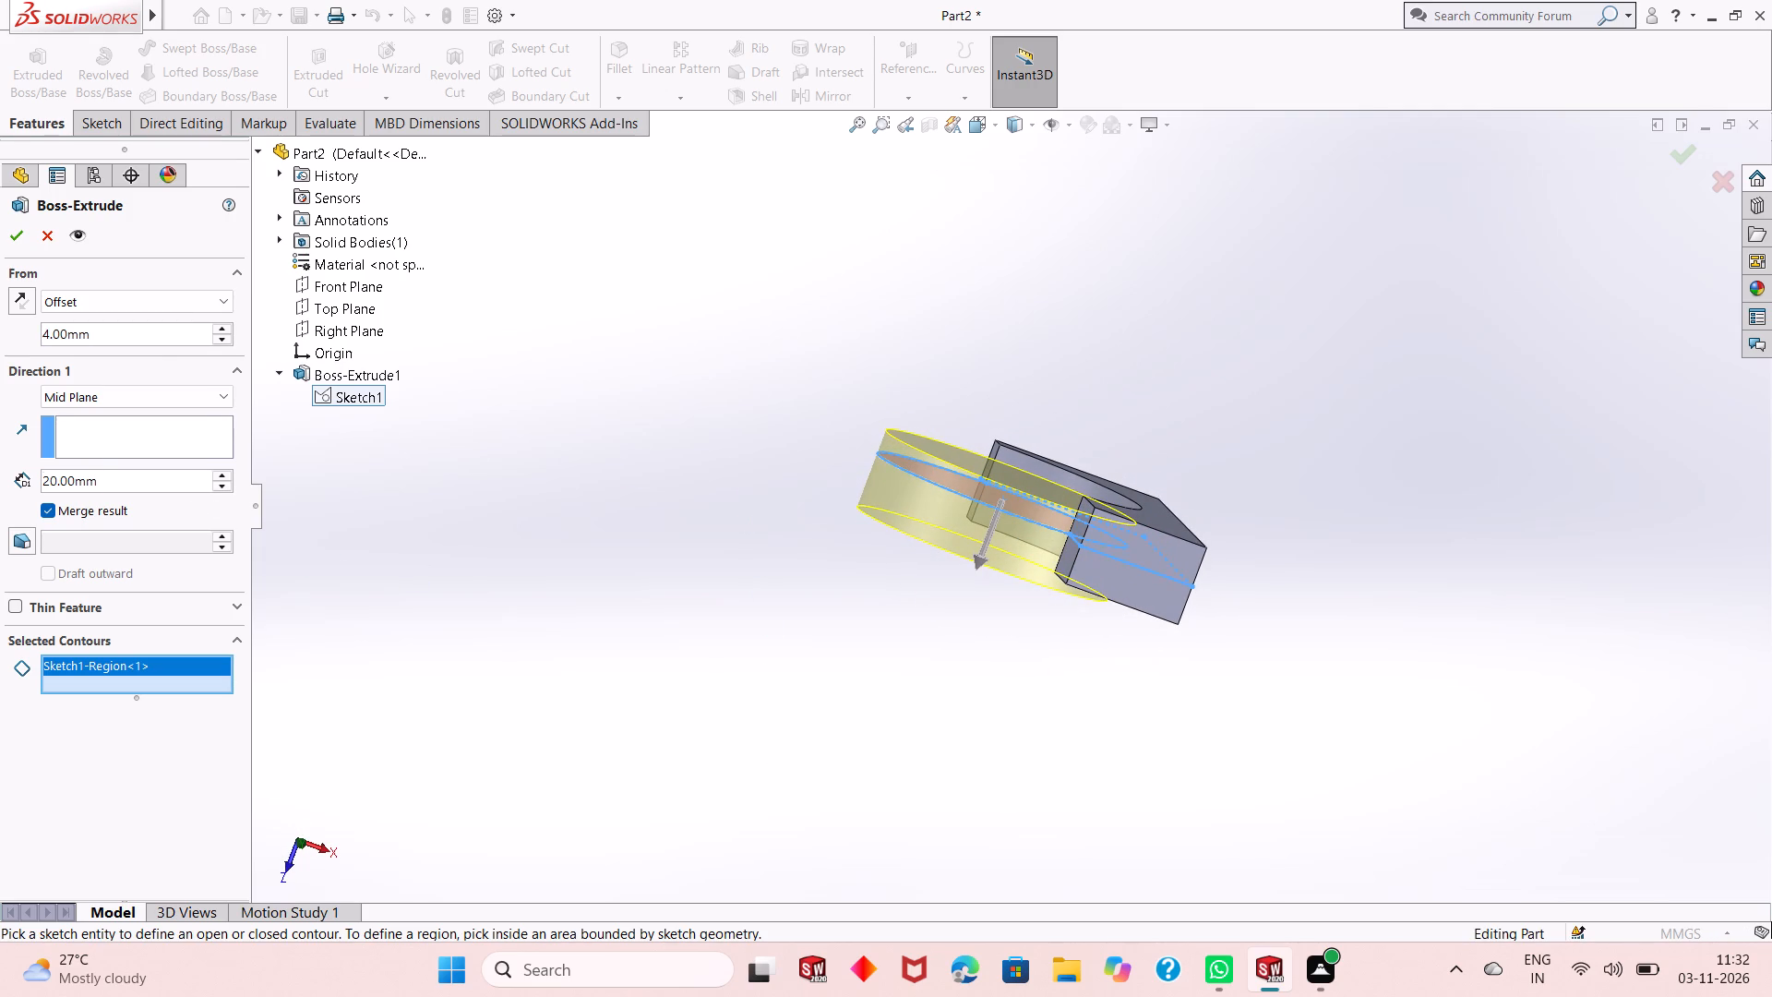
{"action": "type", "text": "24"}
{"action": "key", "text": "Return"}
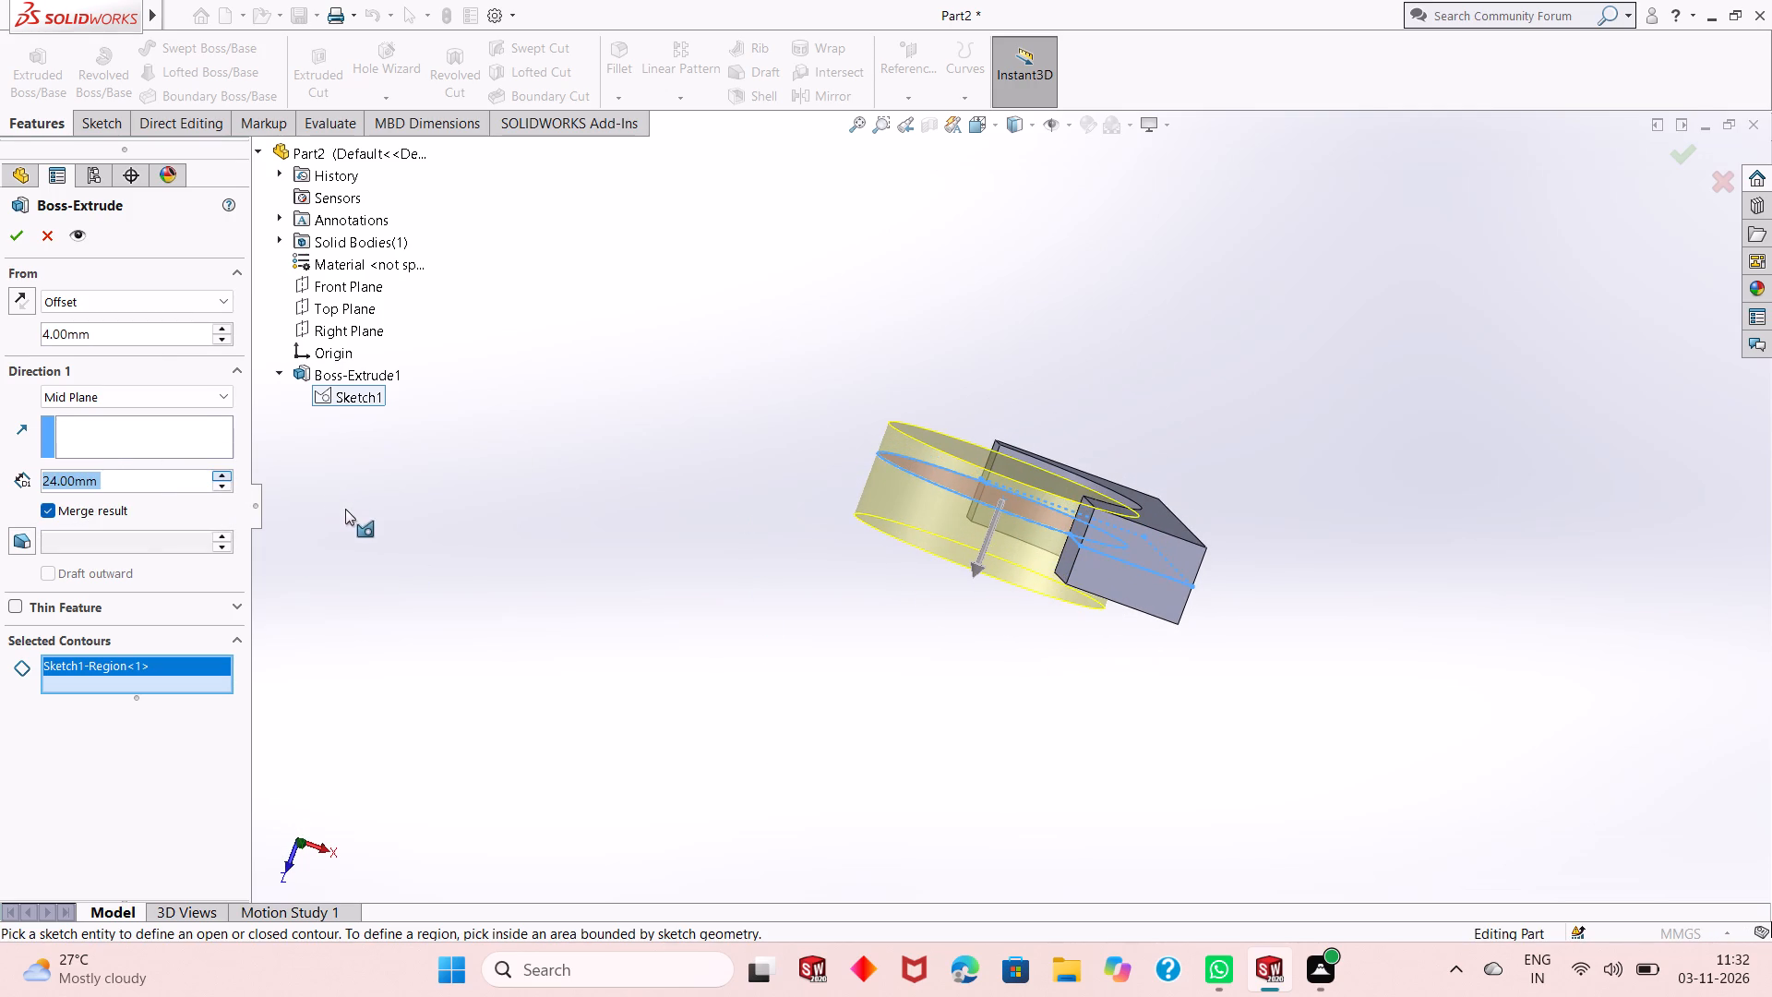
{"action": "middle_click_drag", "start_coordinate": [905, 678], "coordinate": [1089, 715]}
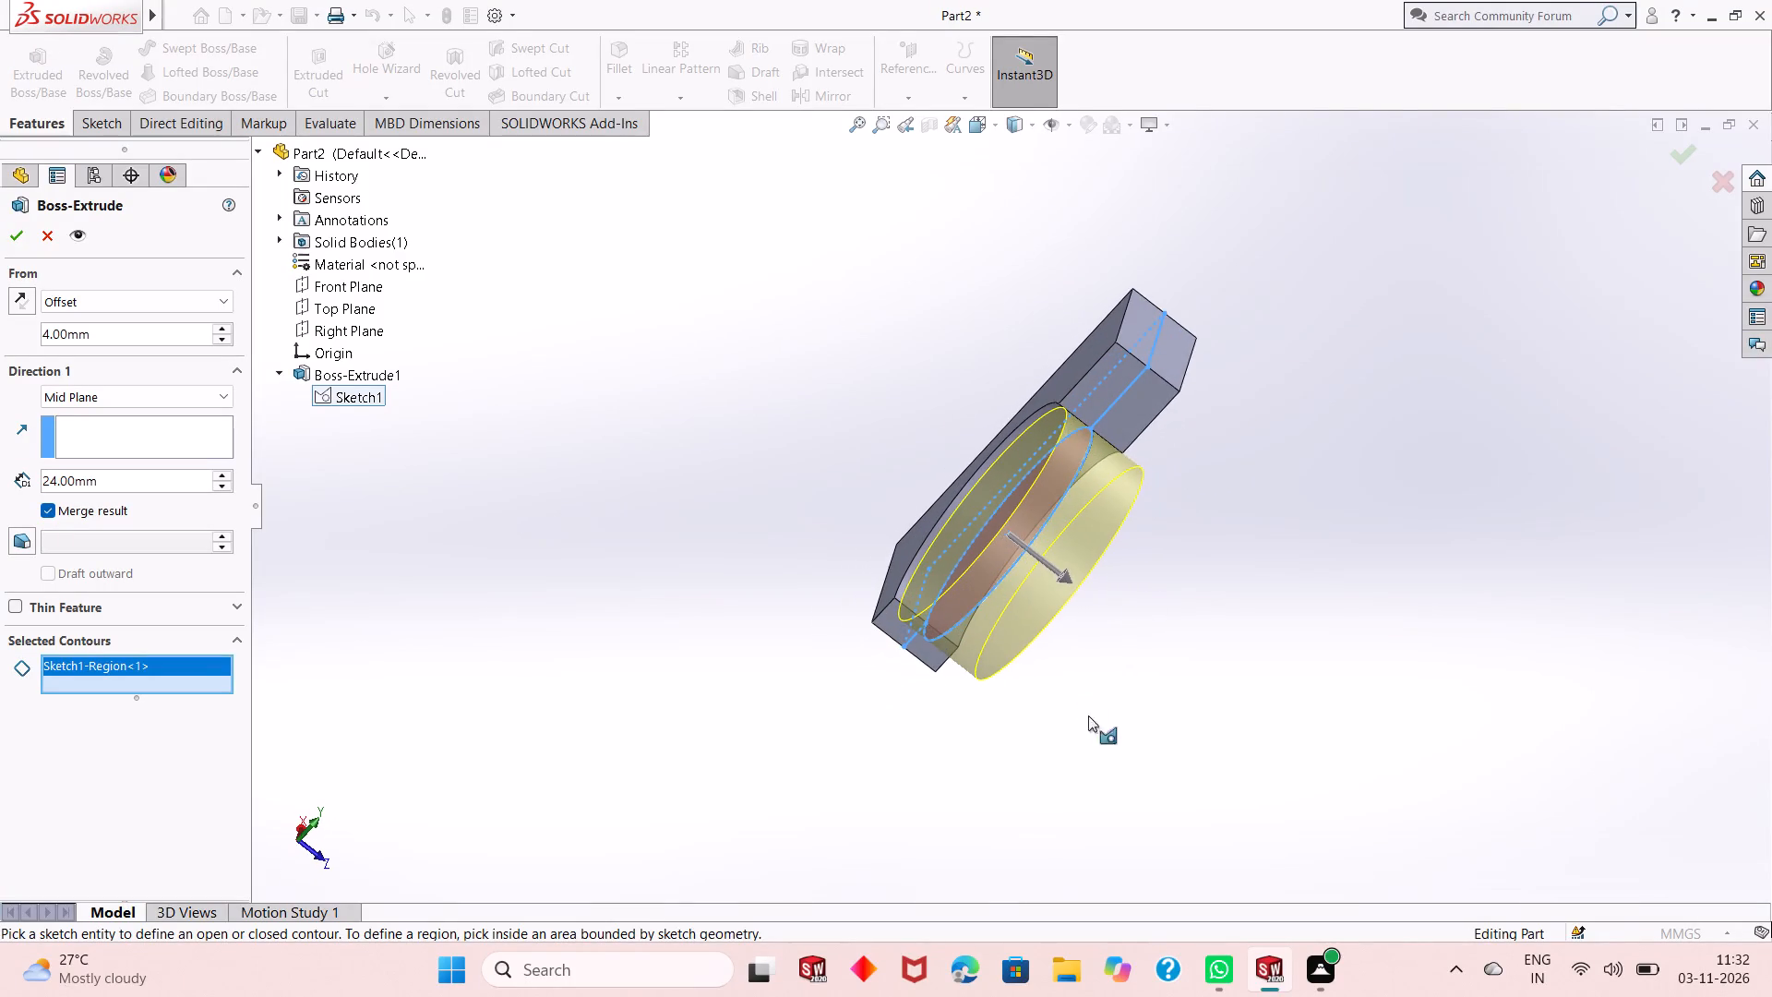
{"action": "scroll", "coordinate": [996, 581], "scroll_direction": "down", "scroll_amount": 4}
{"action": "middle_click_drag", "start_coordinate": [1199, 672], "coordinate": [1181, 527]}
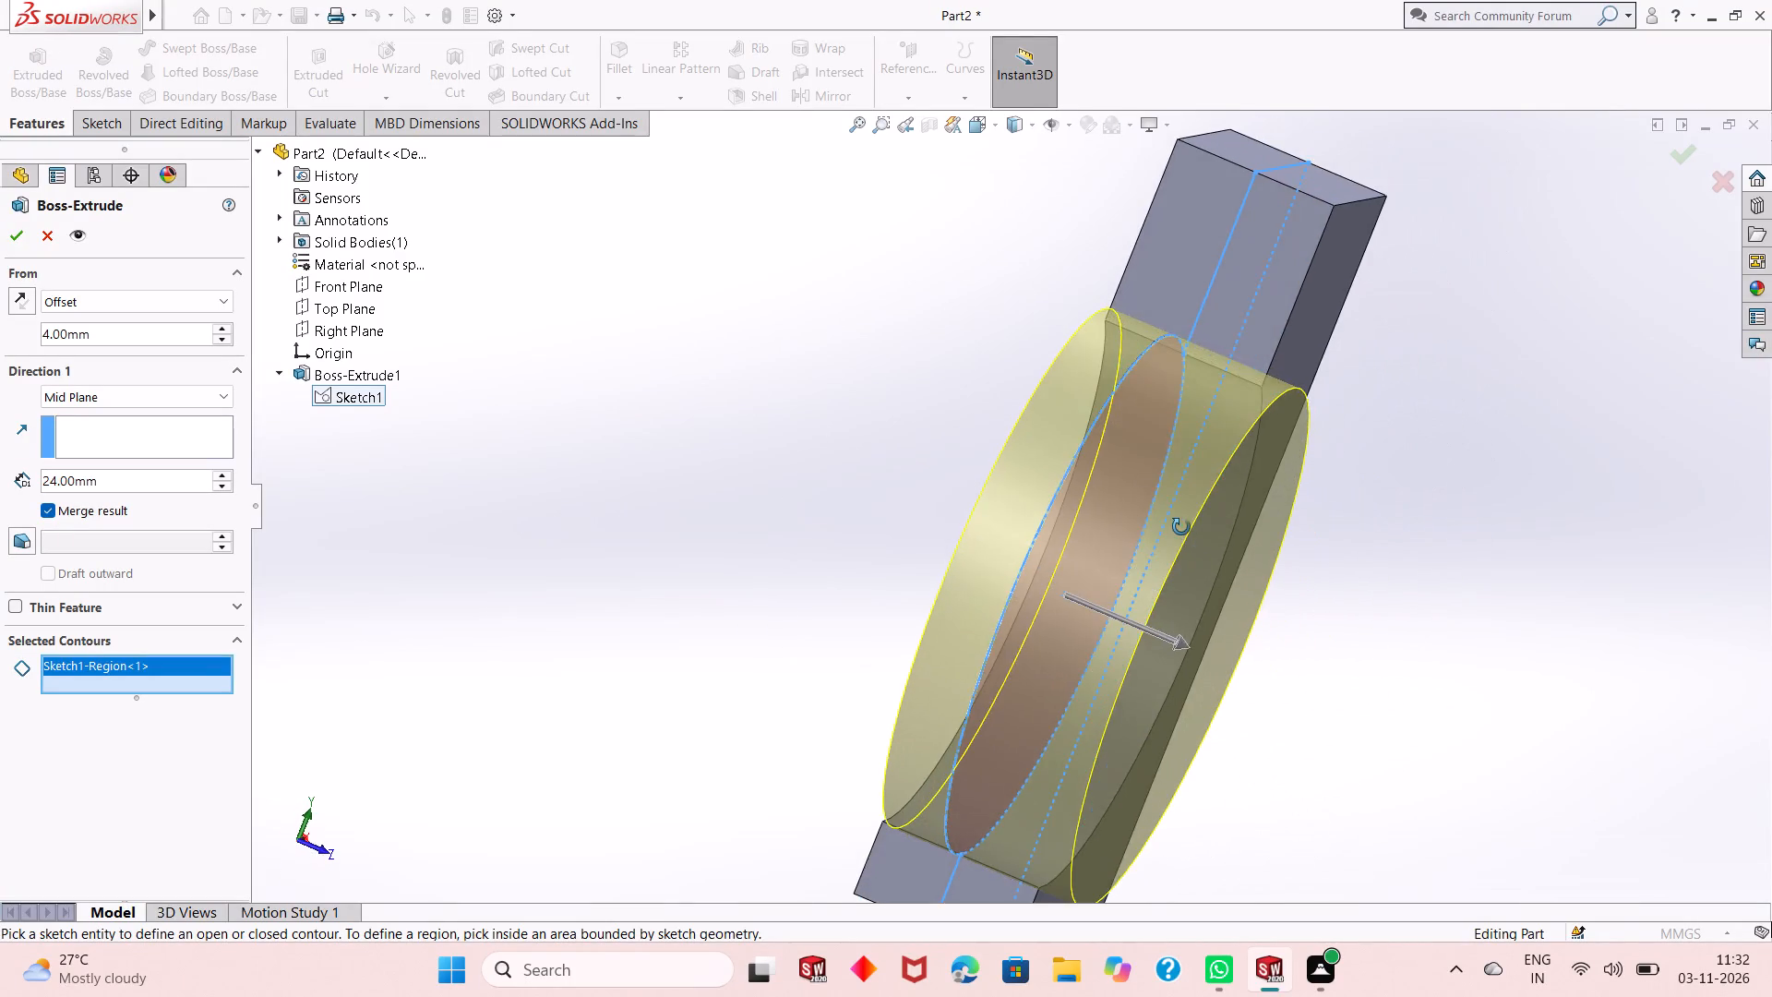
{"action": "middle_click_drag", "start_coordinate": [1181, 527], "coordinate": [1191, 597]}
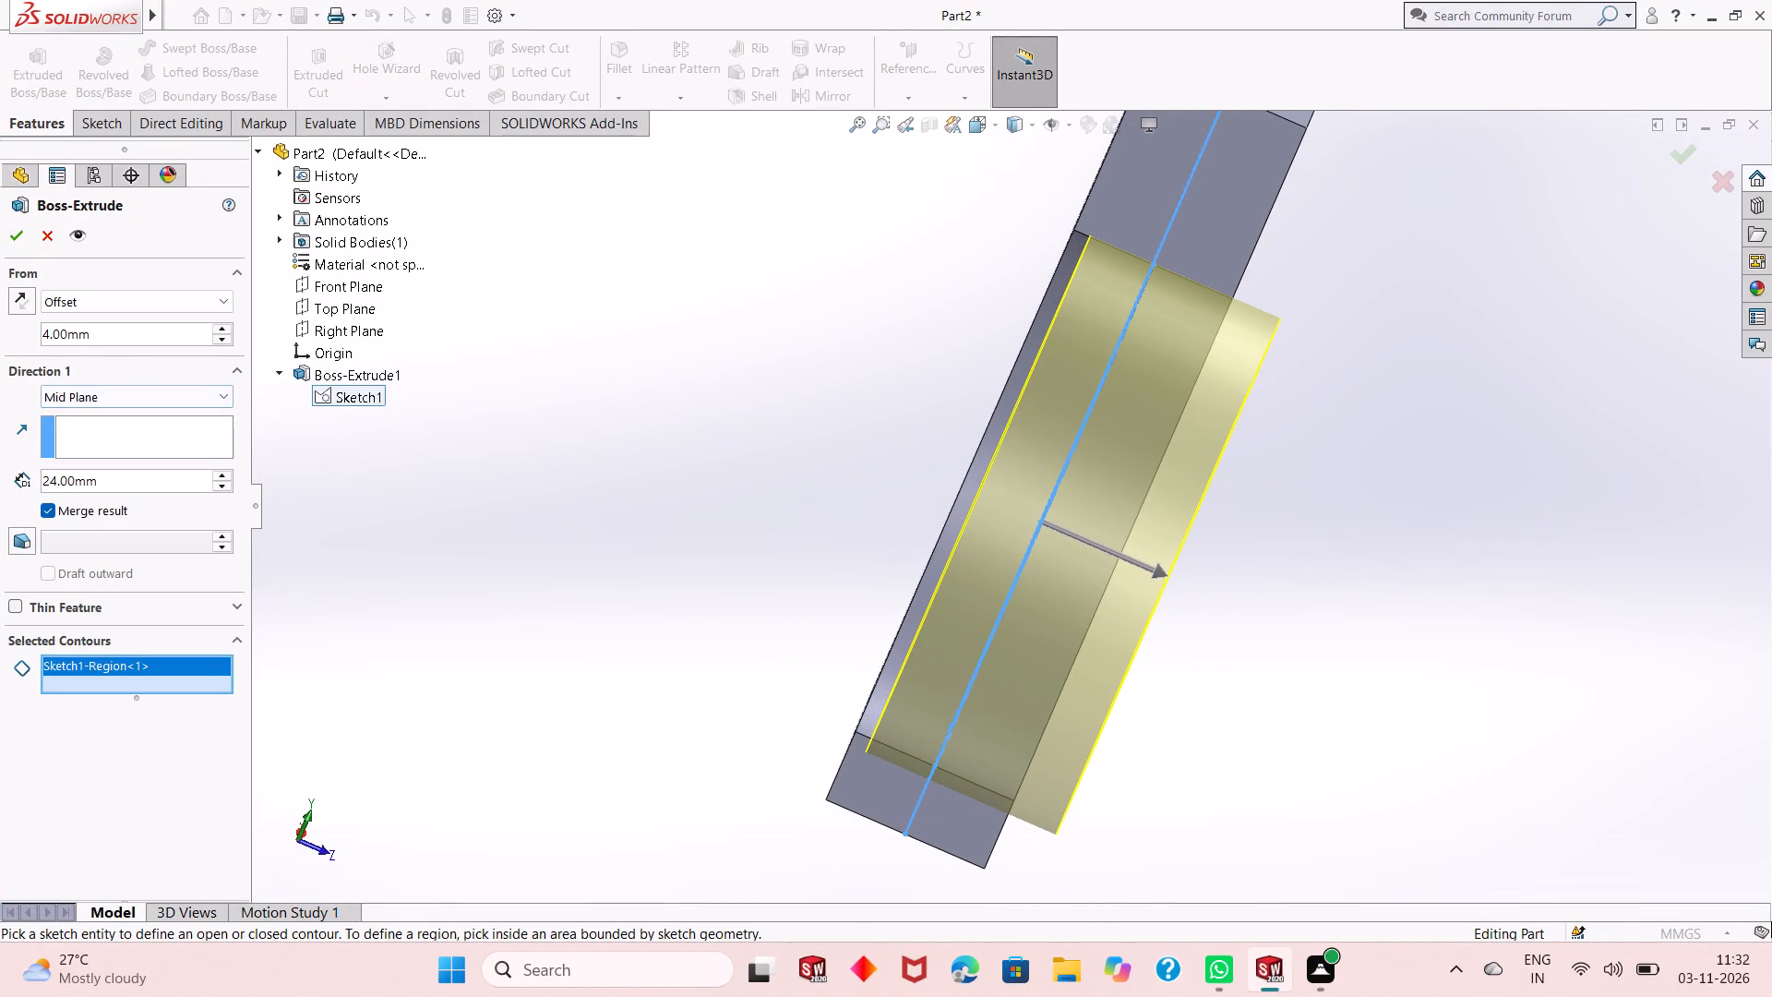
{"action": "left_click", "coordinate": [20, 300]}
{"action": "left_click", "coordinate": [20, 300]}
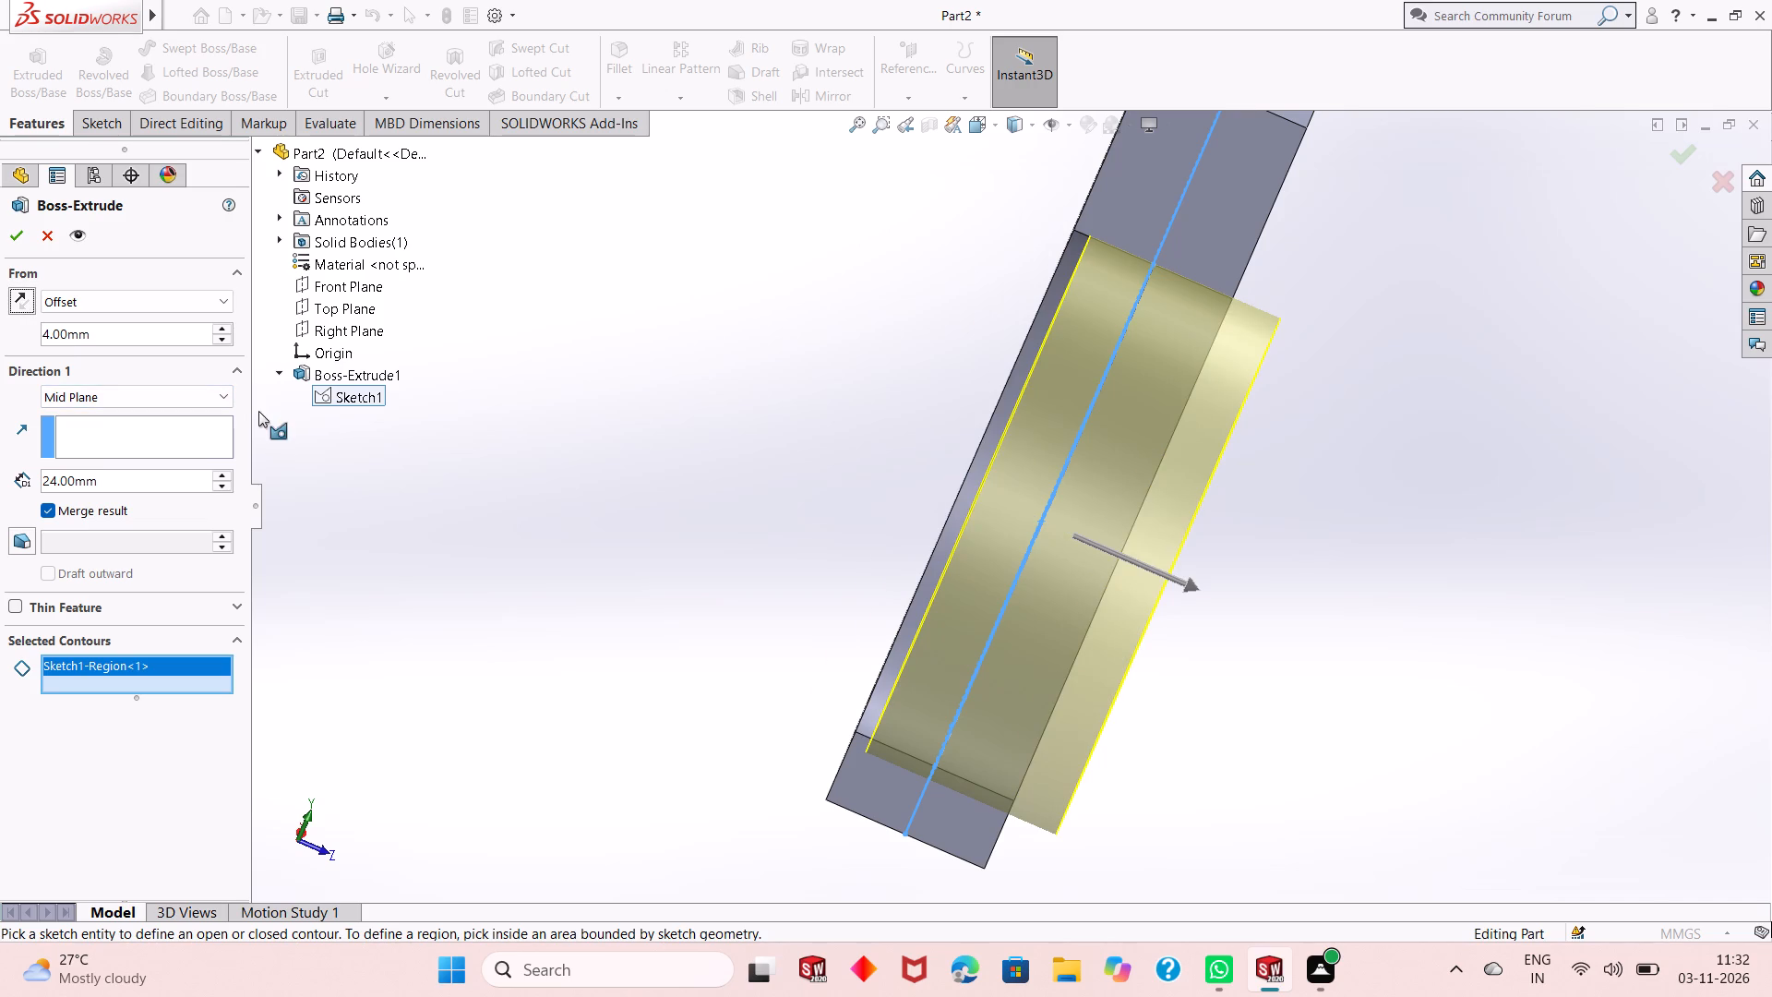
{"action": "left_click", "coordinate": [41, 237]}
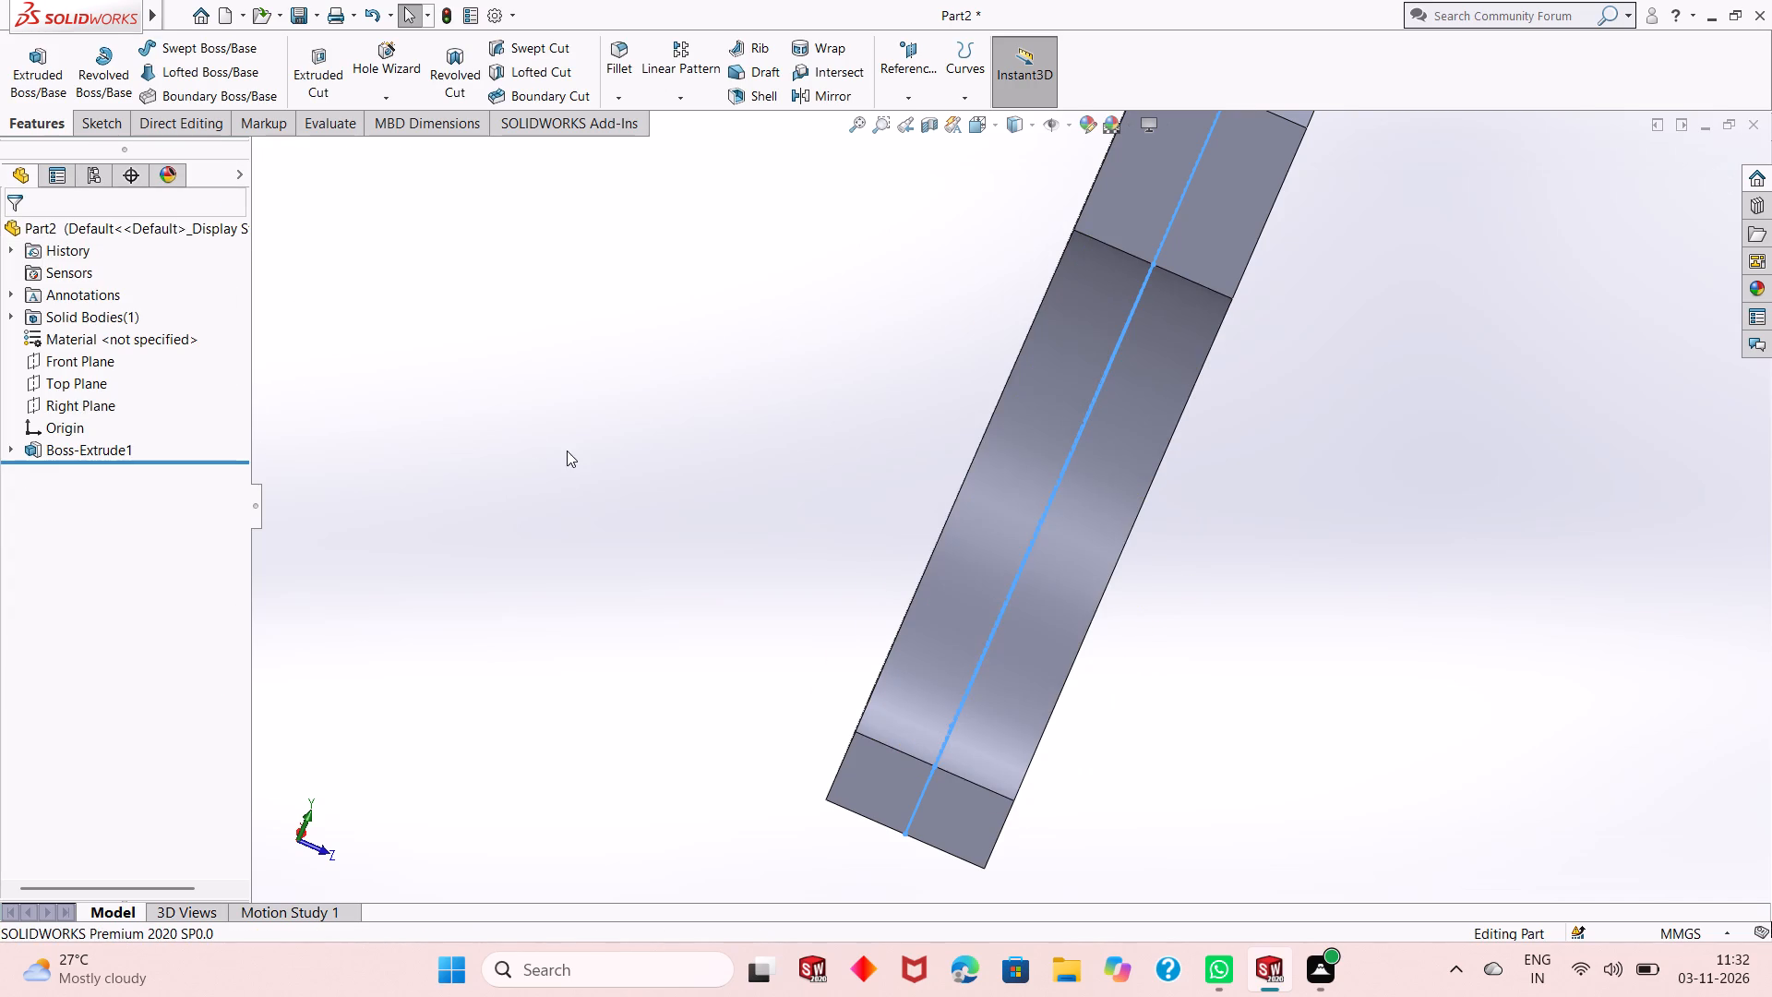
Open the first boss extrusion for editing to review its settings and close it unchanged.
{"action": "scroll", "coordinate": [567, 450], "scroll_direction": "up", "scroll_amount": 1}
{"action": "left_click", "coordinate": [72, 451]}
{"action": "left_click", "coordinate": [86, 402]}
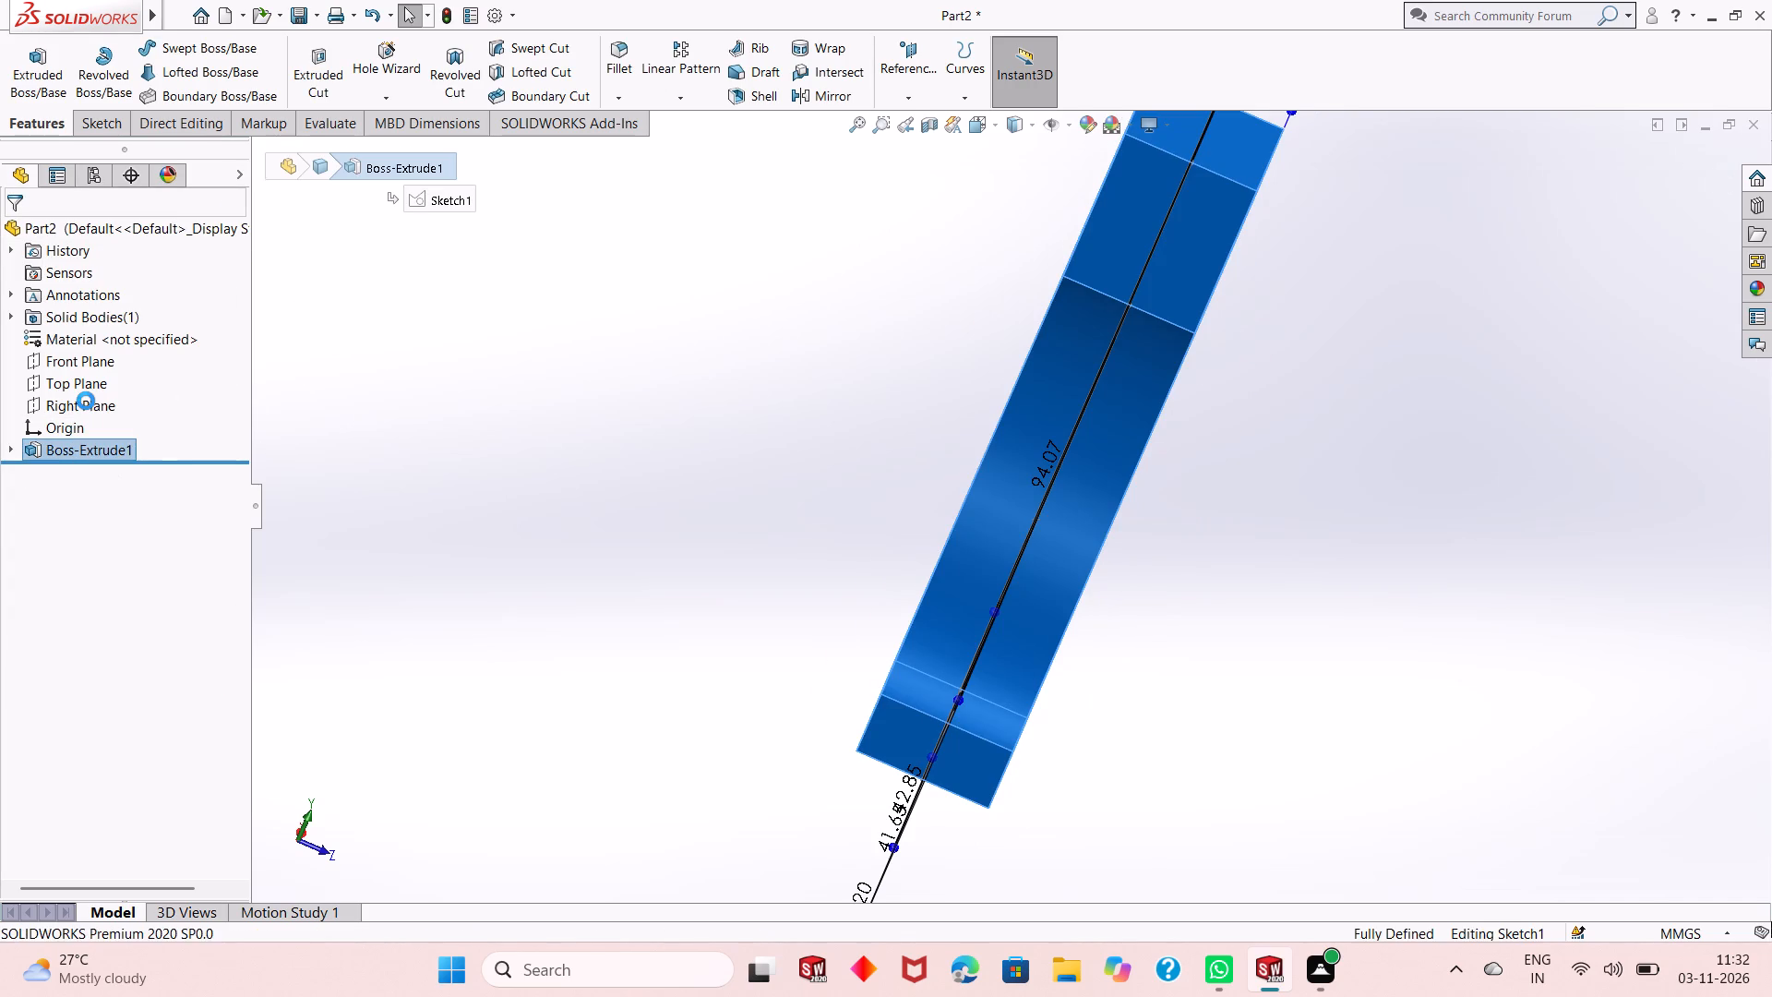
{"action": "left_click", "coordinate": [15, 221]}
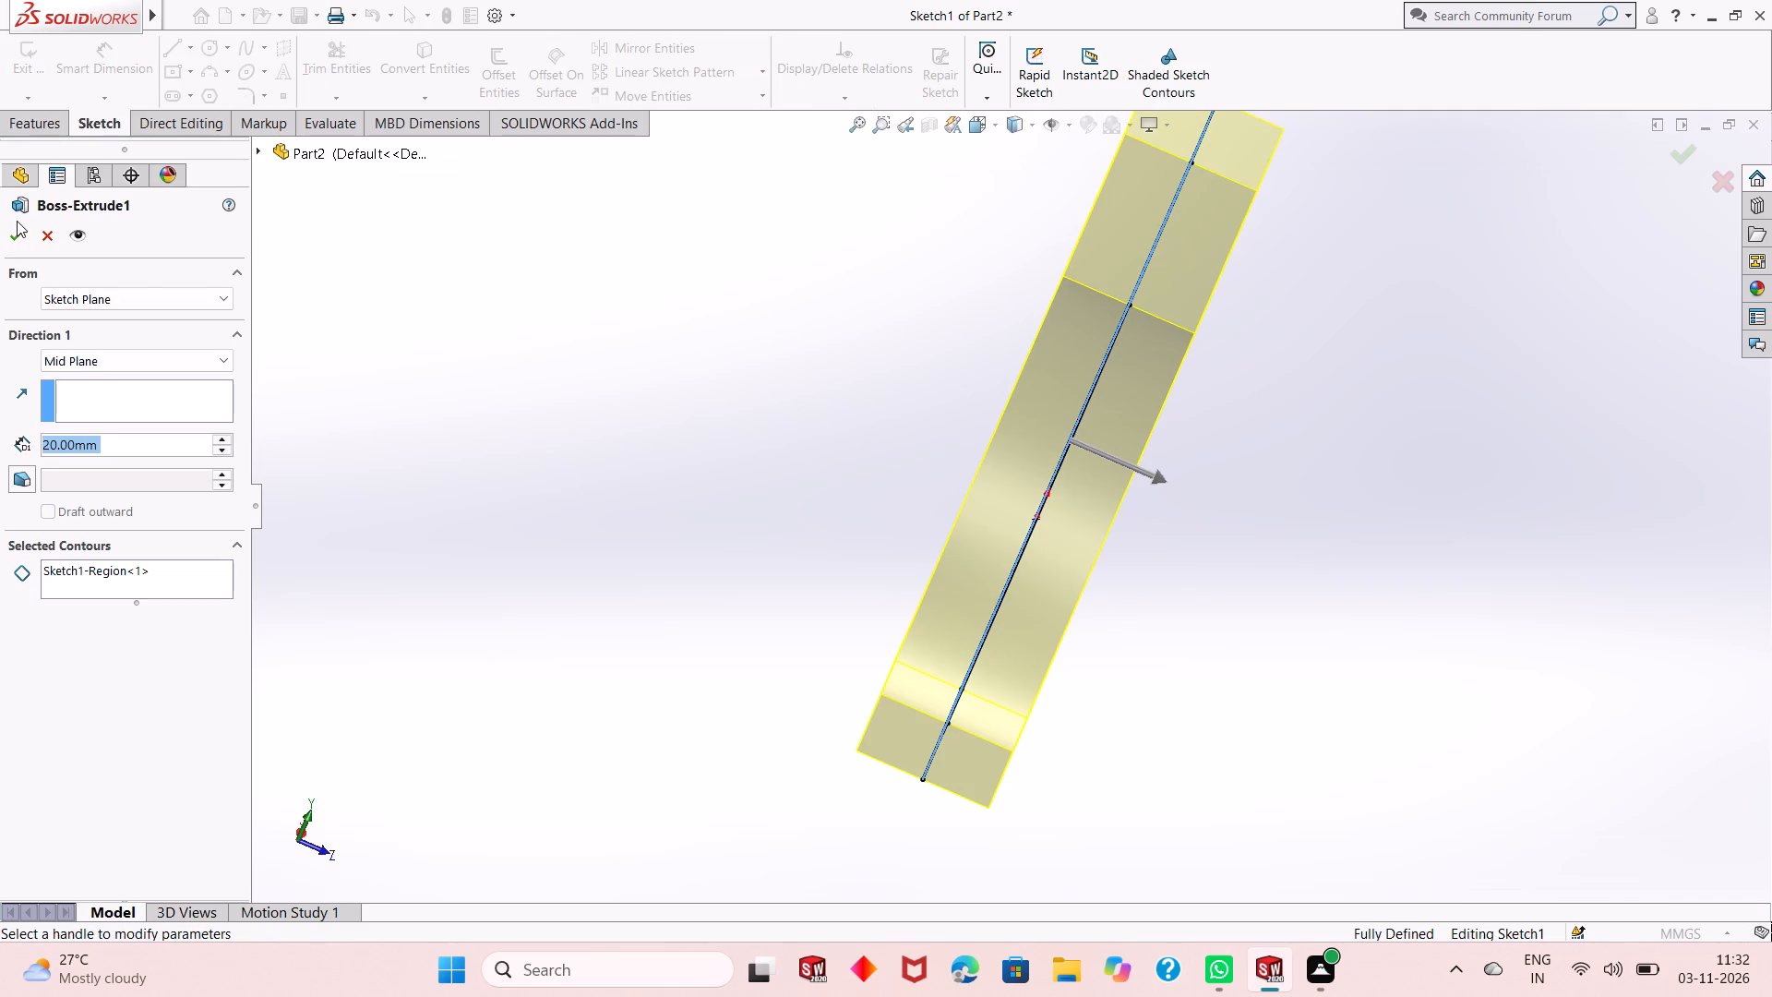
{"action": "left_click", "coordinate": [9, 242]}
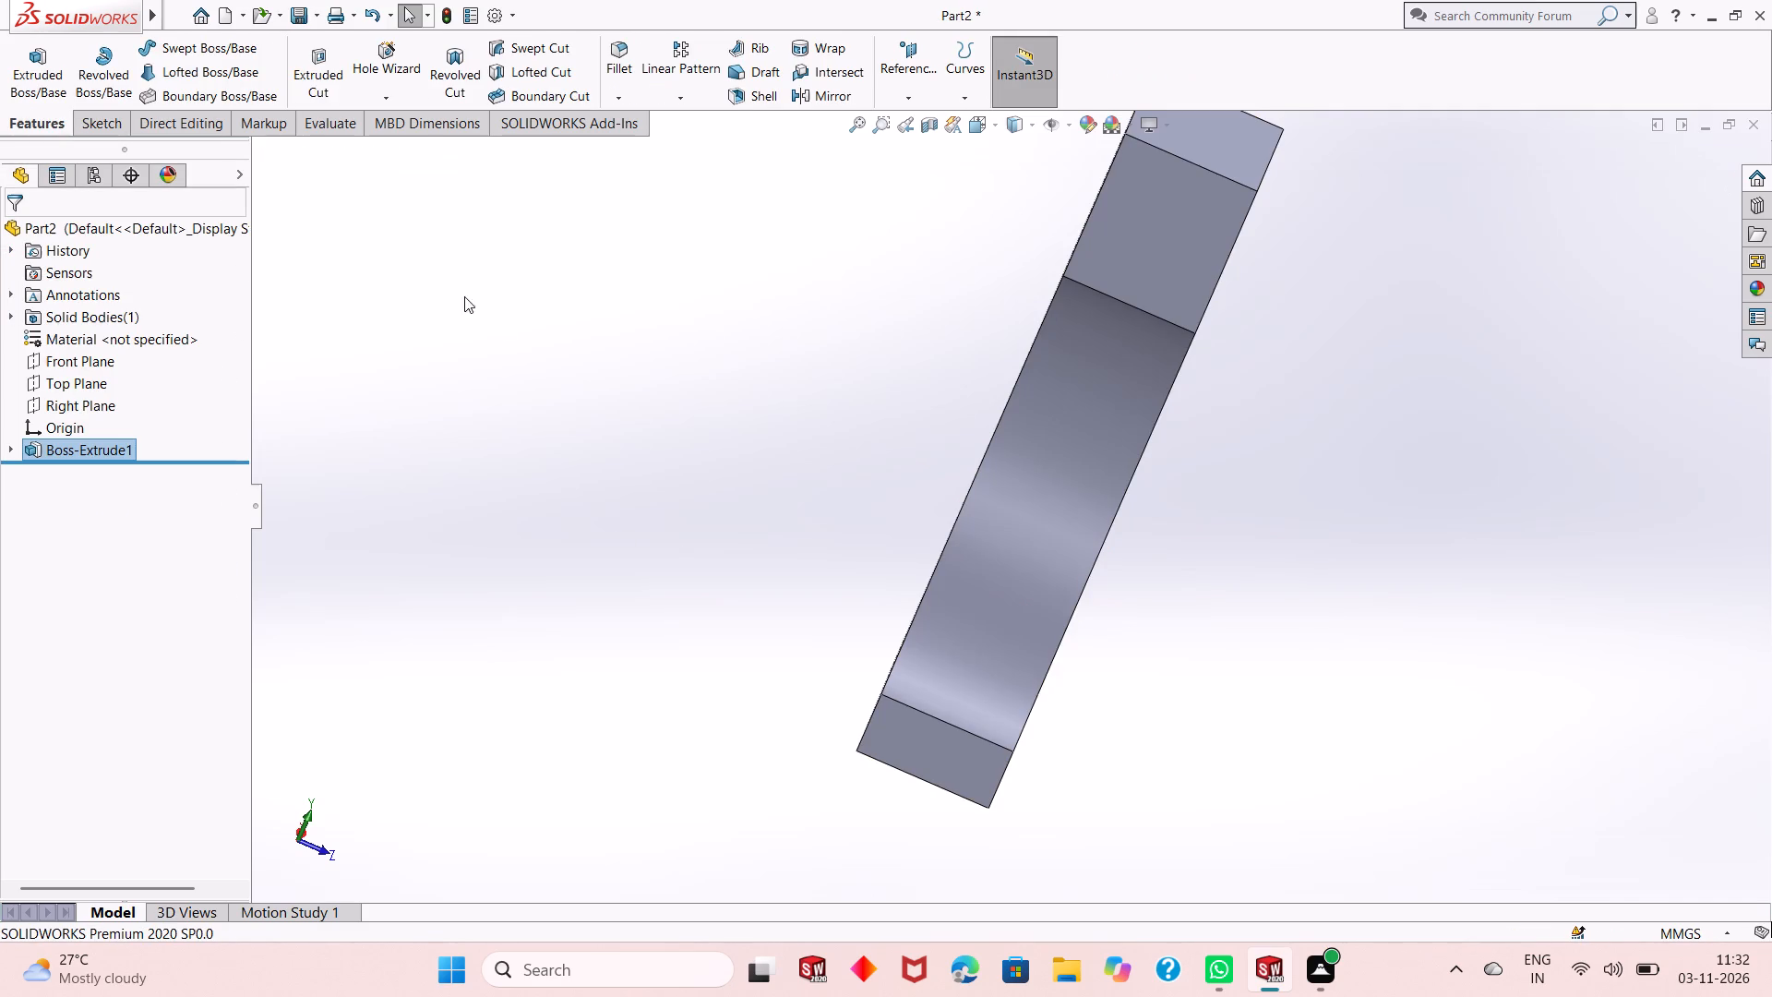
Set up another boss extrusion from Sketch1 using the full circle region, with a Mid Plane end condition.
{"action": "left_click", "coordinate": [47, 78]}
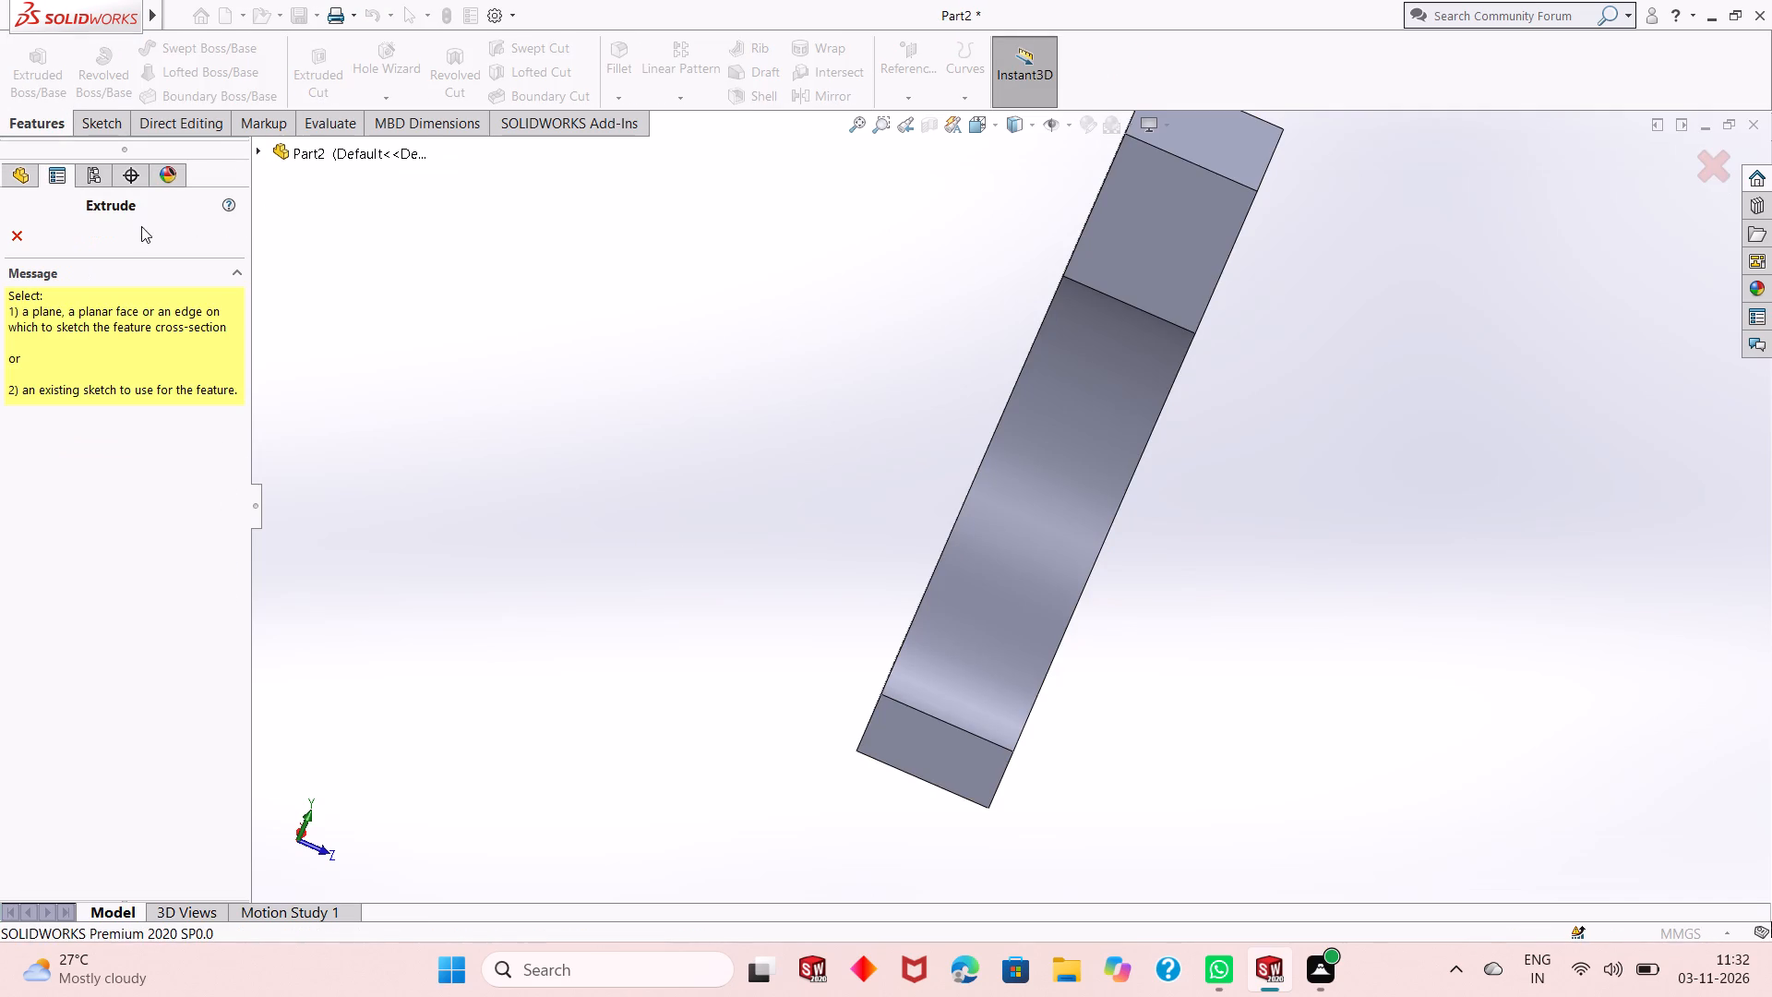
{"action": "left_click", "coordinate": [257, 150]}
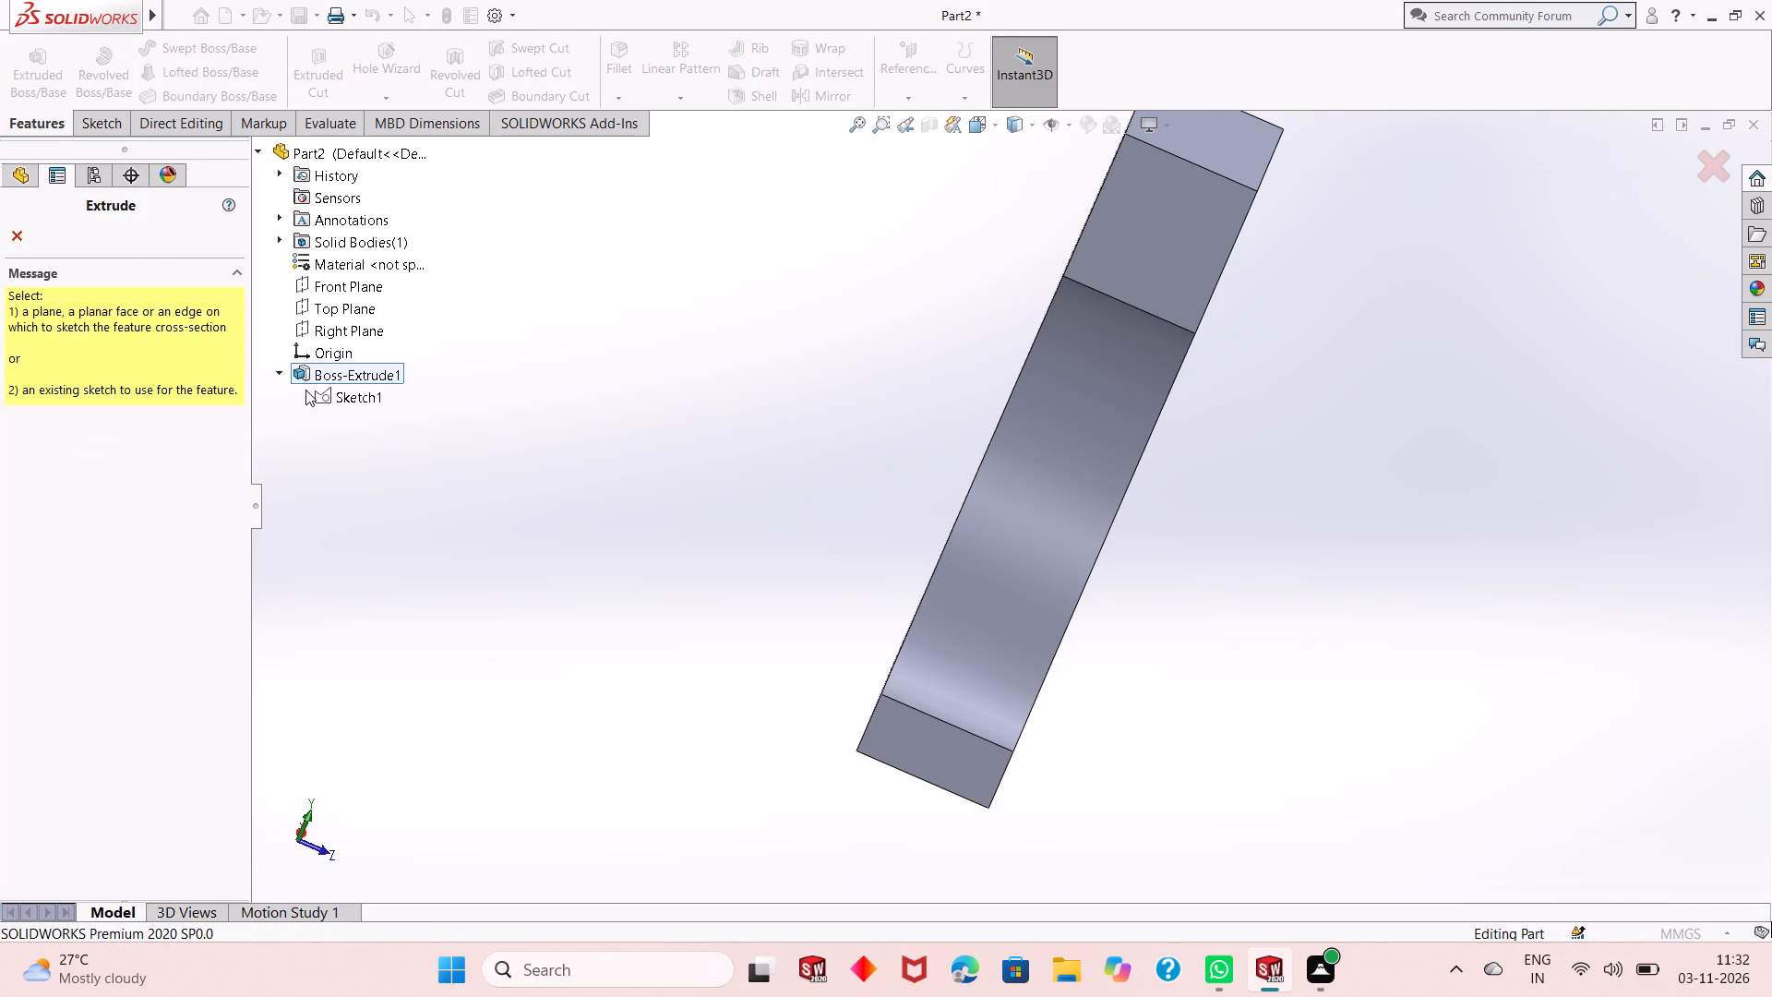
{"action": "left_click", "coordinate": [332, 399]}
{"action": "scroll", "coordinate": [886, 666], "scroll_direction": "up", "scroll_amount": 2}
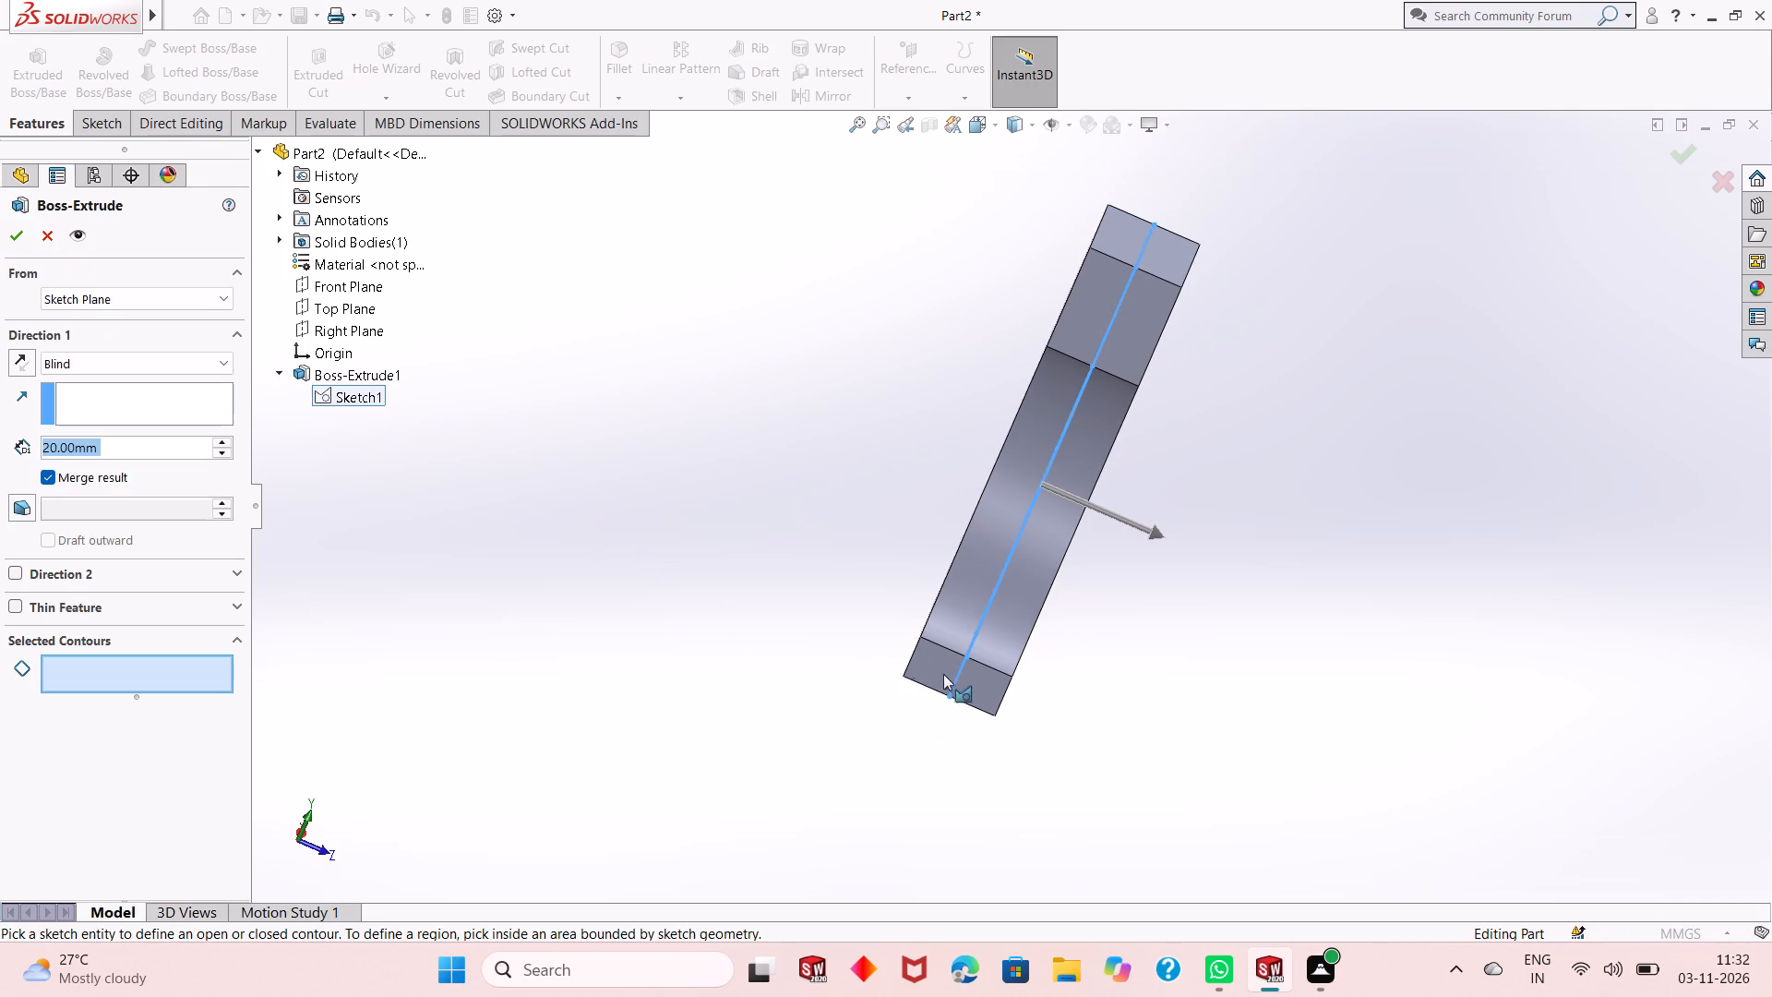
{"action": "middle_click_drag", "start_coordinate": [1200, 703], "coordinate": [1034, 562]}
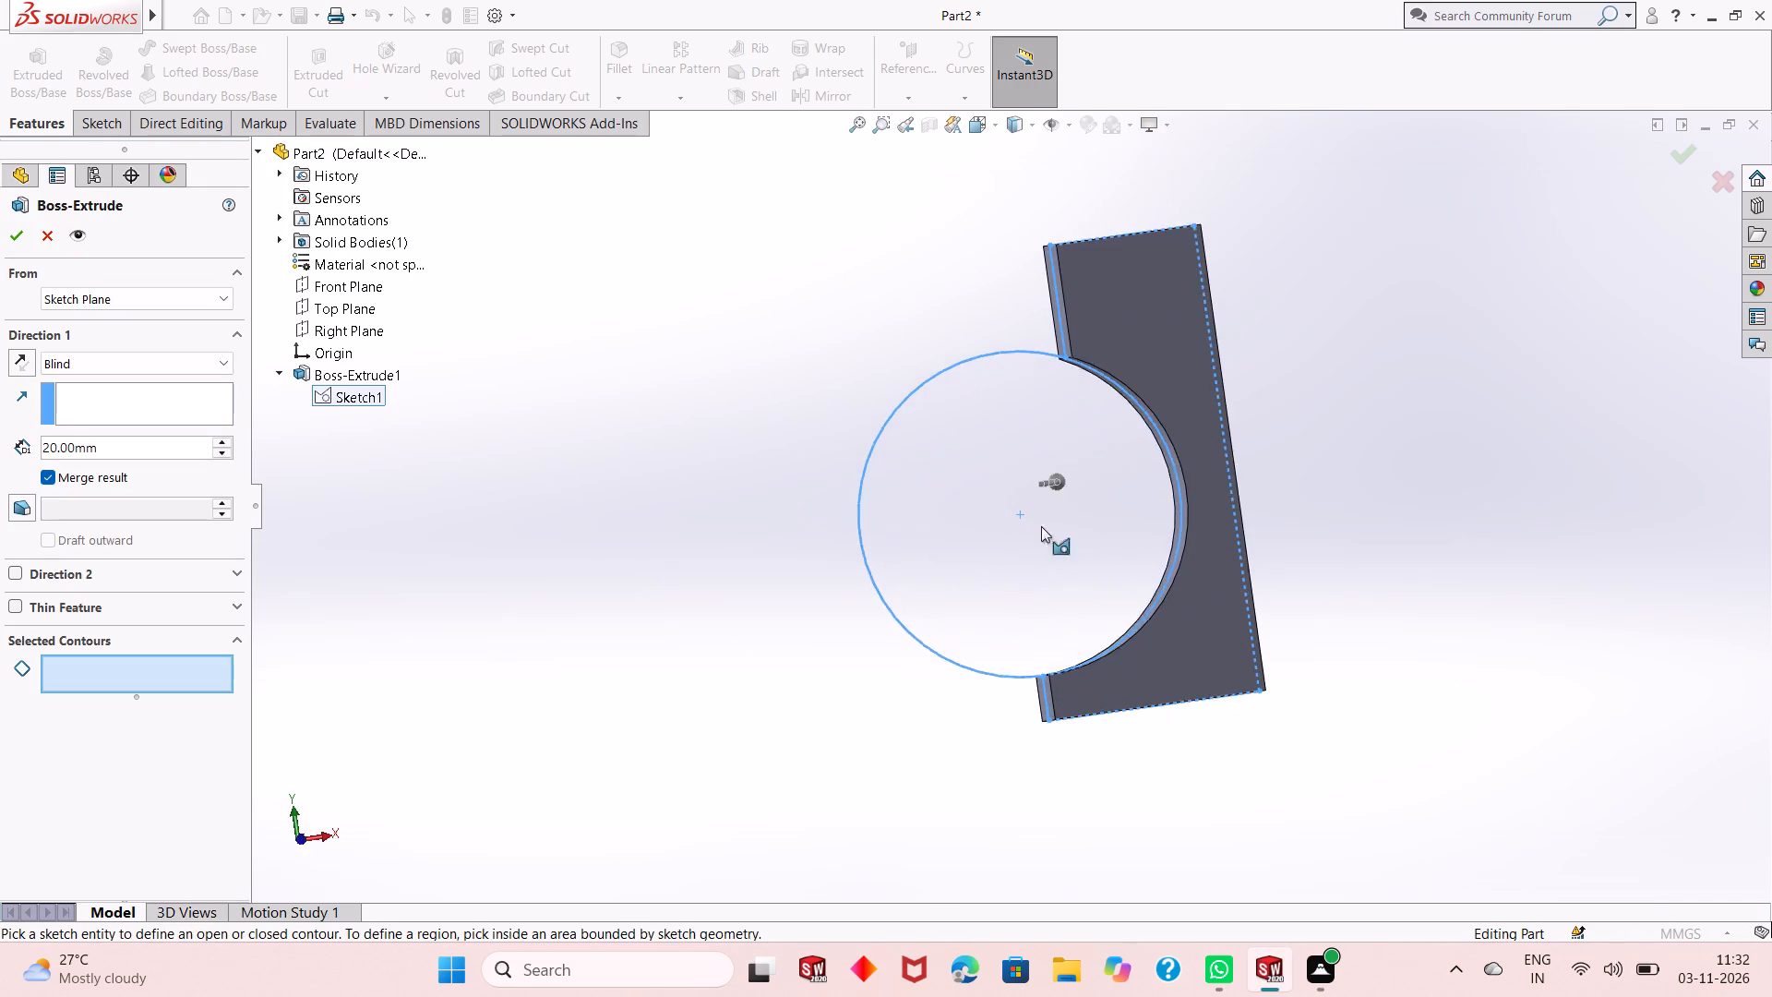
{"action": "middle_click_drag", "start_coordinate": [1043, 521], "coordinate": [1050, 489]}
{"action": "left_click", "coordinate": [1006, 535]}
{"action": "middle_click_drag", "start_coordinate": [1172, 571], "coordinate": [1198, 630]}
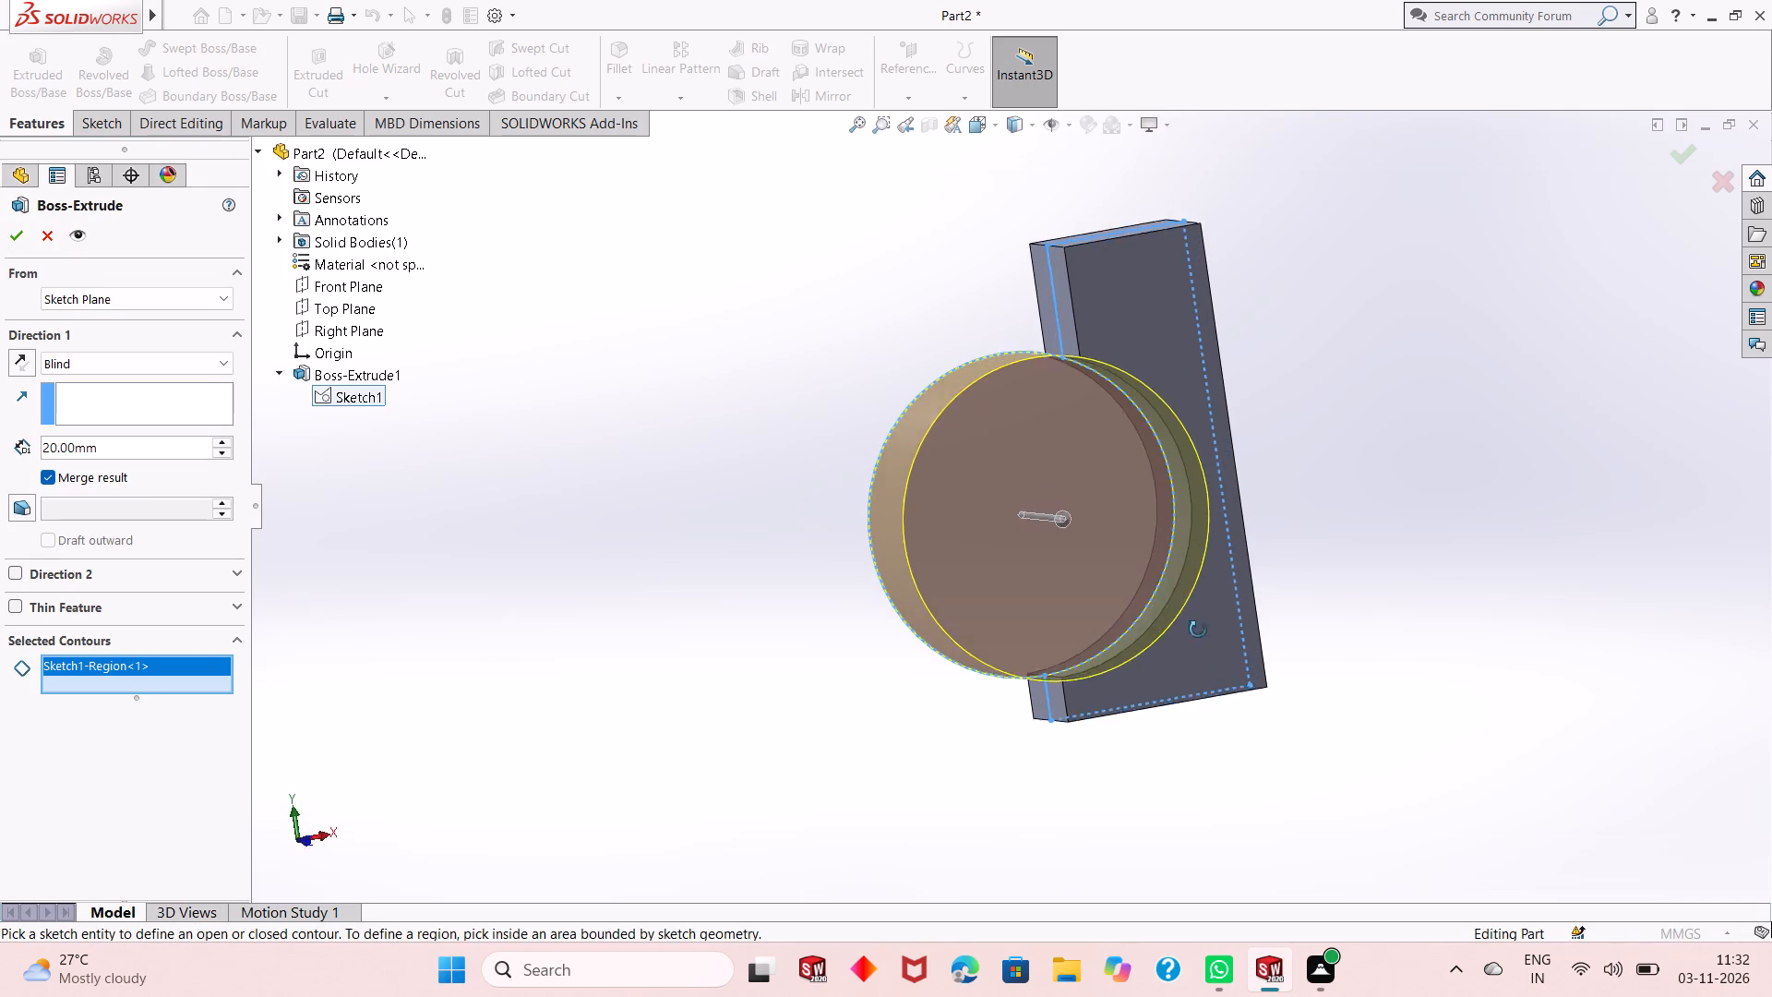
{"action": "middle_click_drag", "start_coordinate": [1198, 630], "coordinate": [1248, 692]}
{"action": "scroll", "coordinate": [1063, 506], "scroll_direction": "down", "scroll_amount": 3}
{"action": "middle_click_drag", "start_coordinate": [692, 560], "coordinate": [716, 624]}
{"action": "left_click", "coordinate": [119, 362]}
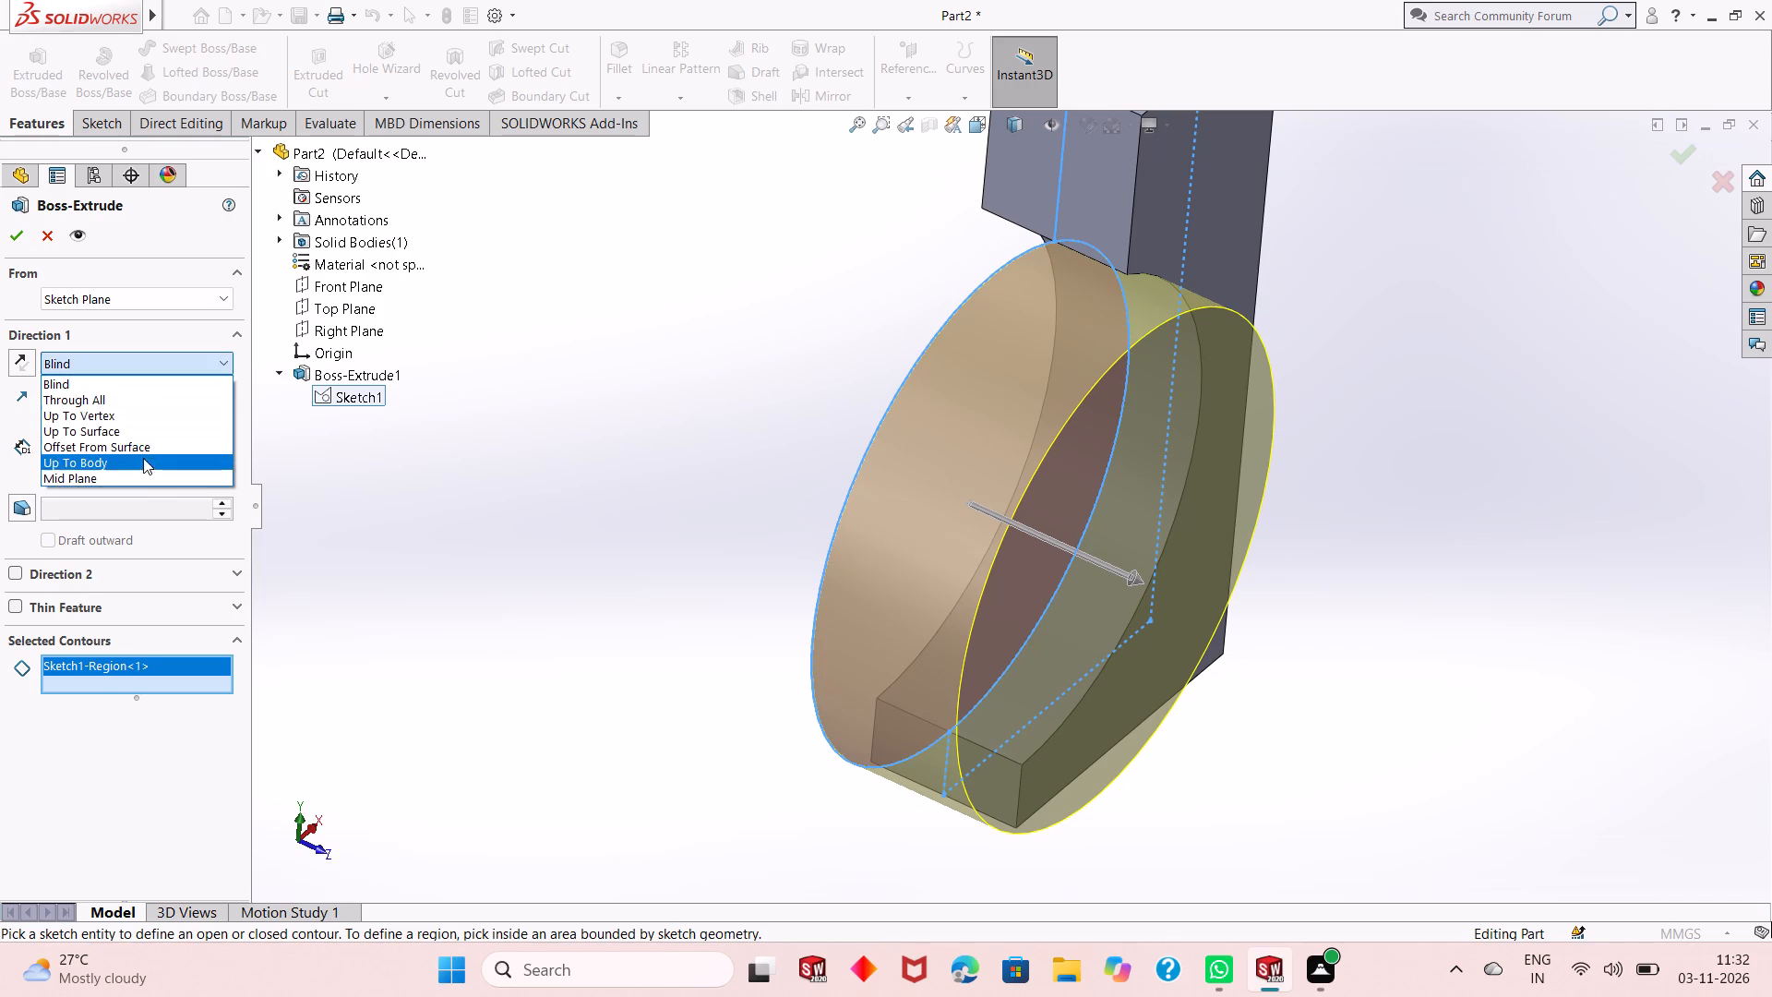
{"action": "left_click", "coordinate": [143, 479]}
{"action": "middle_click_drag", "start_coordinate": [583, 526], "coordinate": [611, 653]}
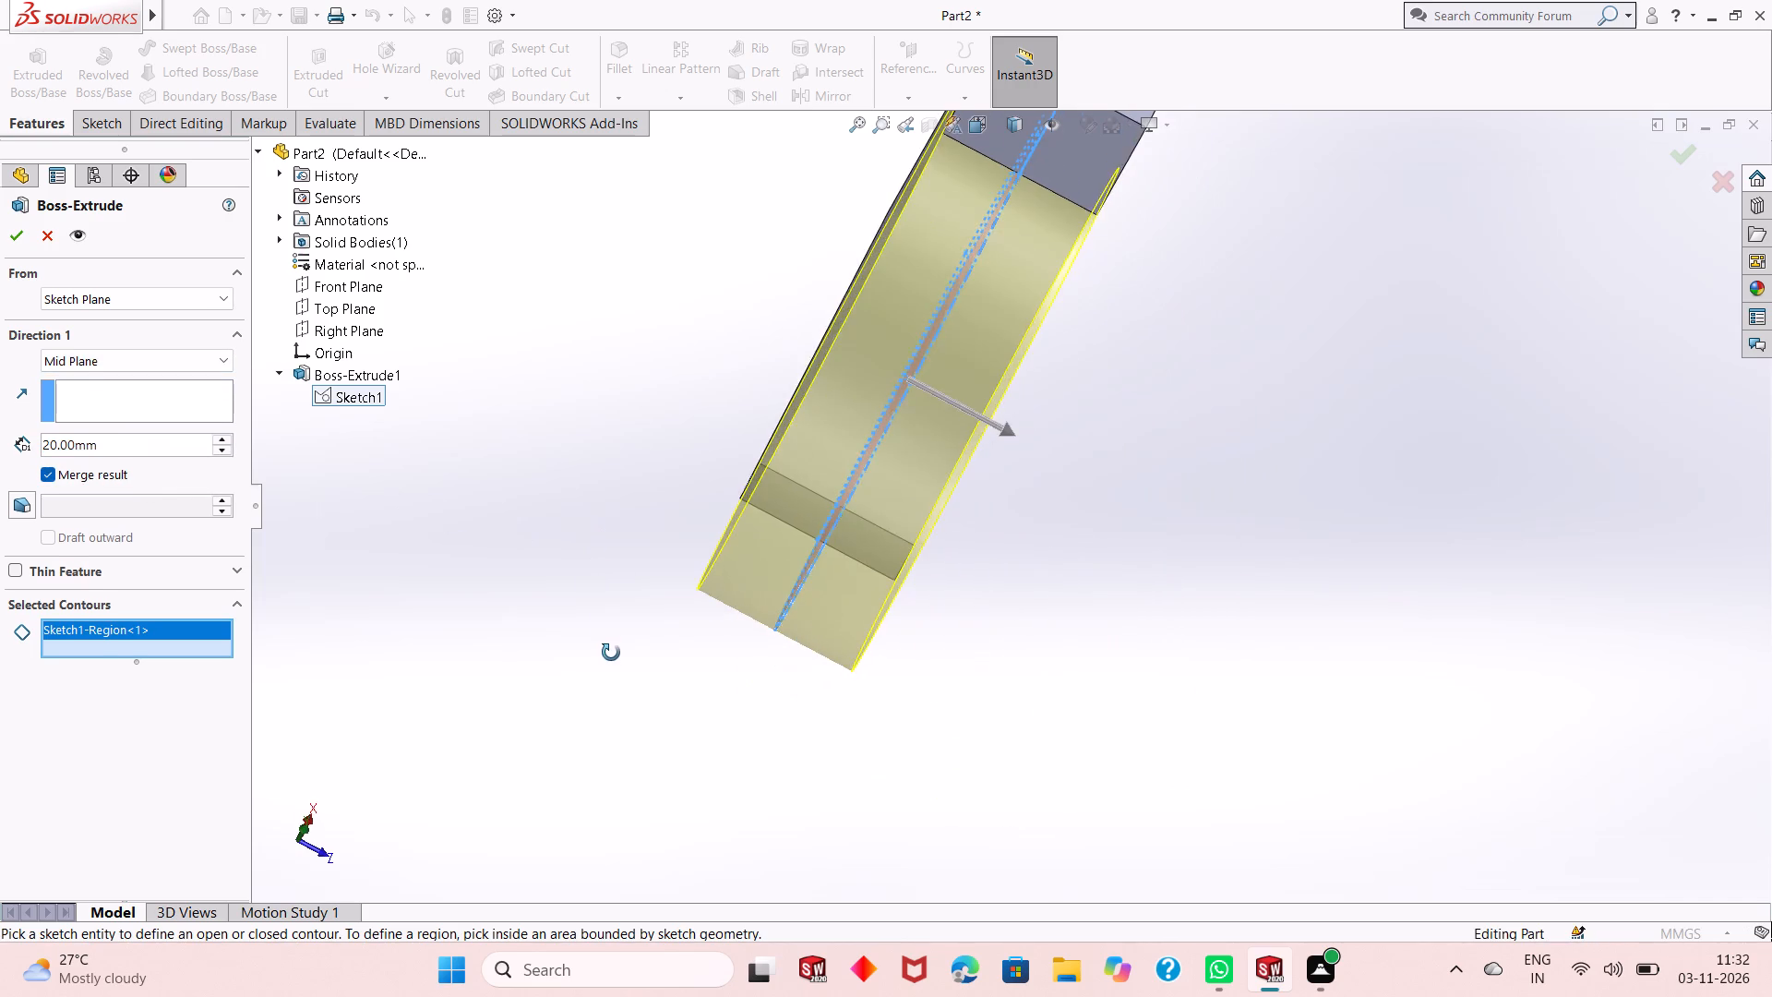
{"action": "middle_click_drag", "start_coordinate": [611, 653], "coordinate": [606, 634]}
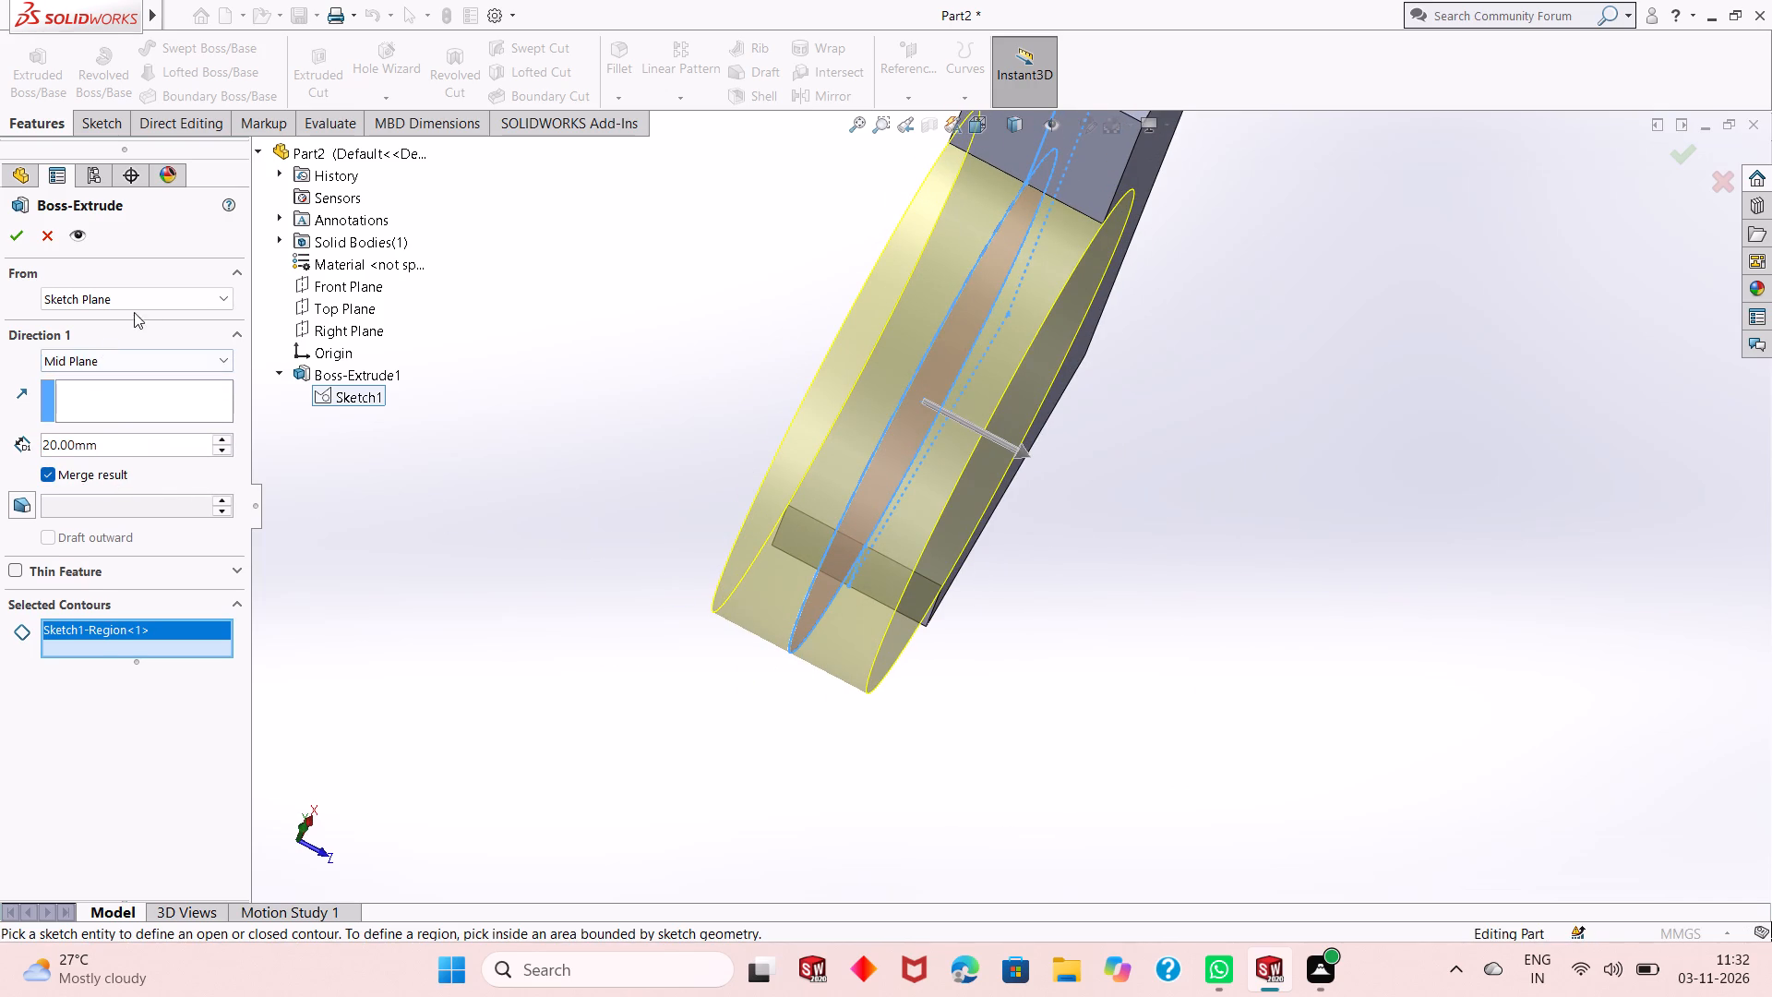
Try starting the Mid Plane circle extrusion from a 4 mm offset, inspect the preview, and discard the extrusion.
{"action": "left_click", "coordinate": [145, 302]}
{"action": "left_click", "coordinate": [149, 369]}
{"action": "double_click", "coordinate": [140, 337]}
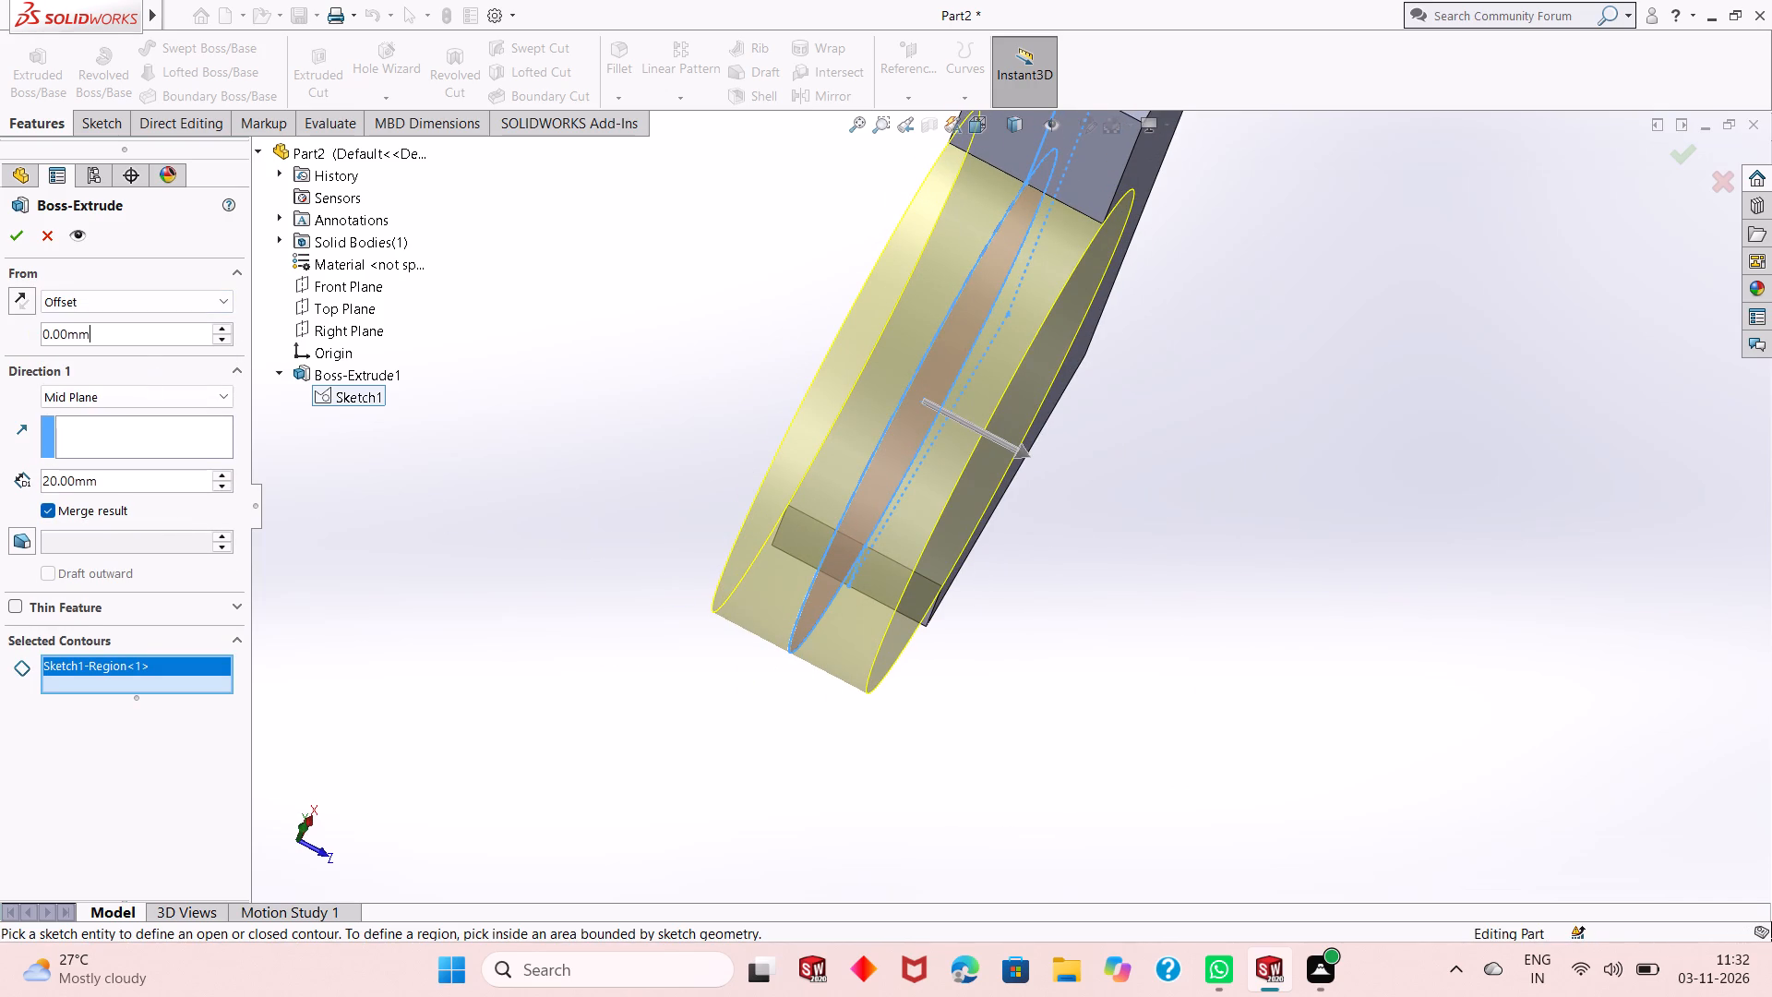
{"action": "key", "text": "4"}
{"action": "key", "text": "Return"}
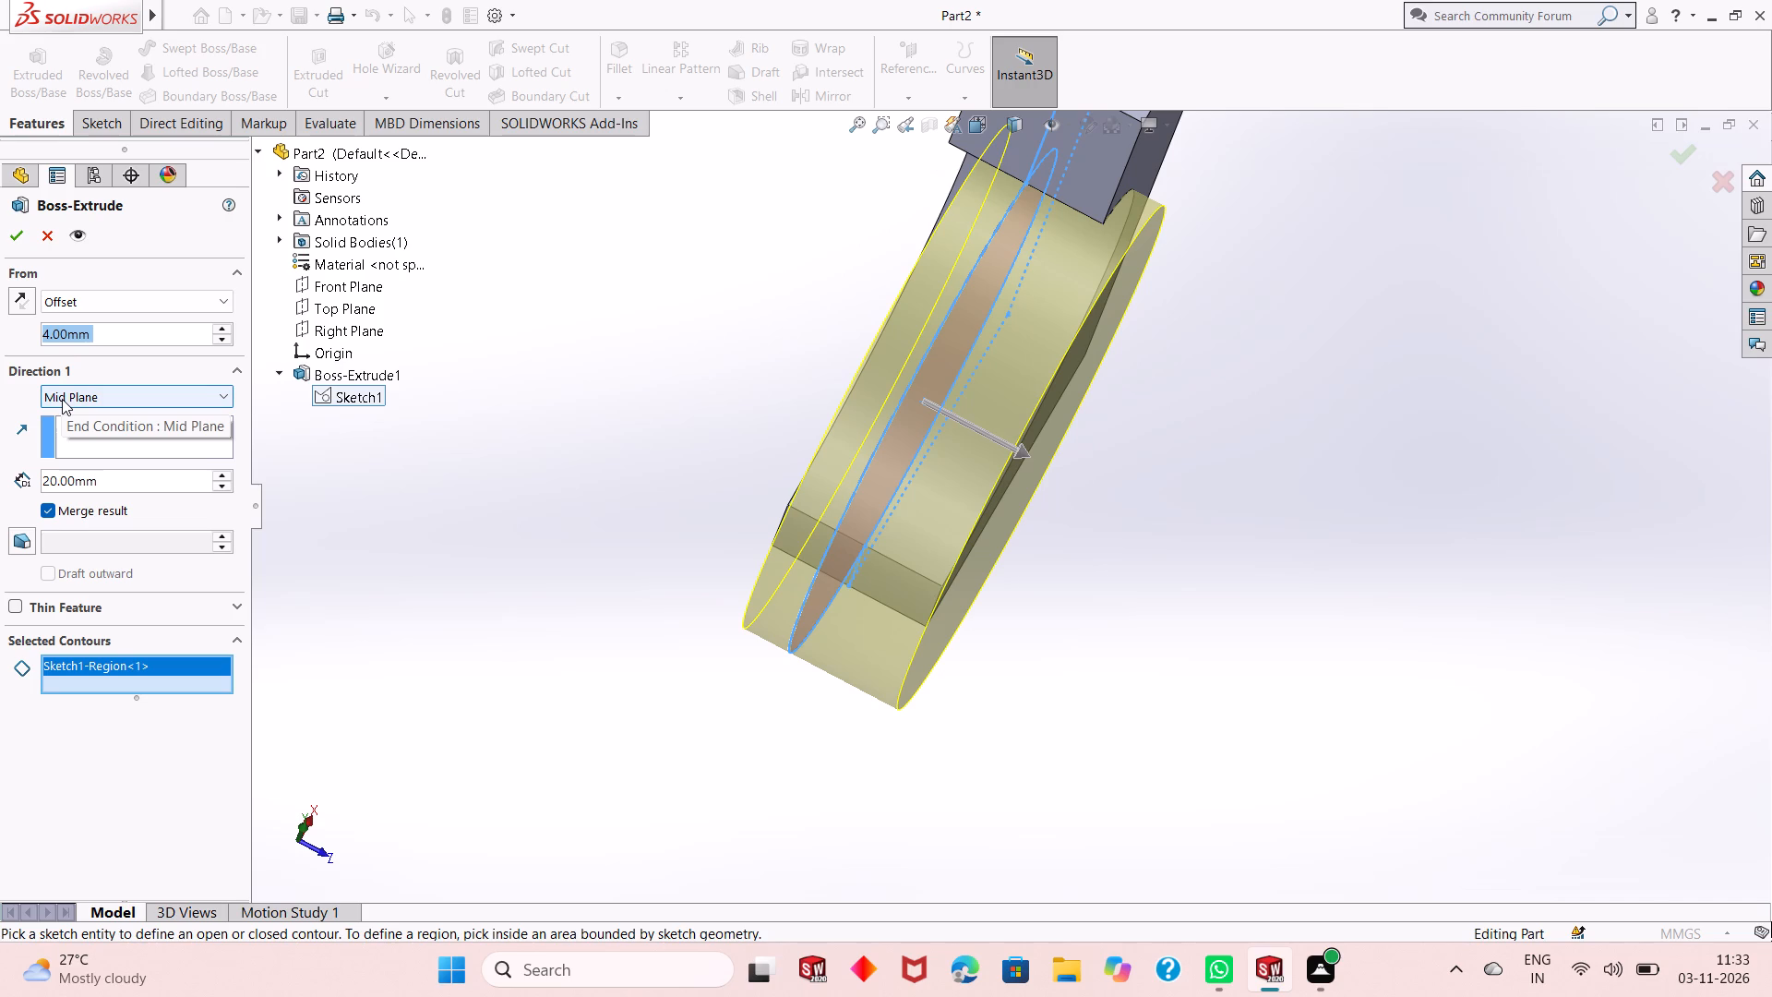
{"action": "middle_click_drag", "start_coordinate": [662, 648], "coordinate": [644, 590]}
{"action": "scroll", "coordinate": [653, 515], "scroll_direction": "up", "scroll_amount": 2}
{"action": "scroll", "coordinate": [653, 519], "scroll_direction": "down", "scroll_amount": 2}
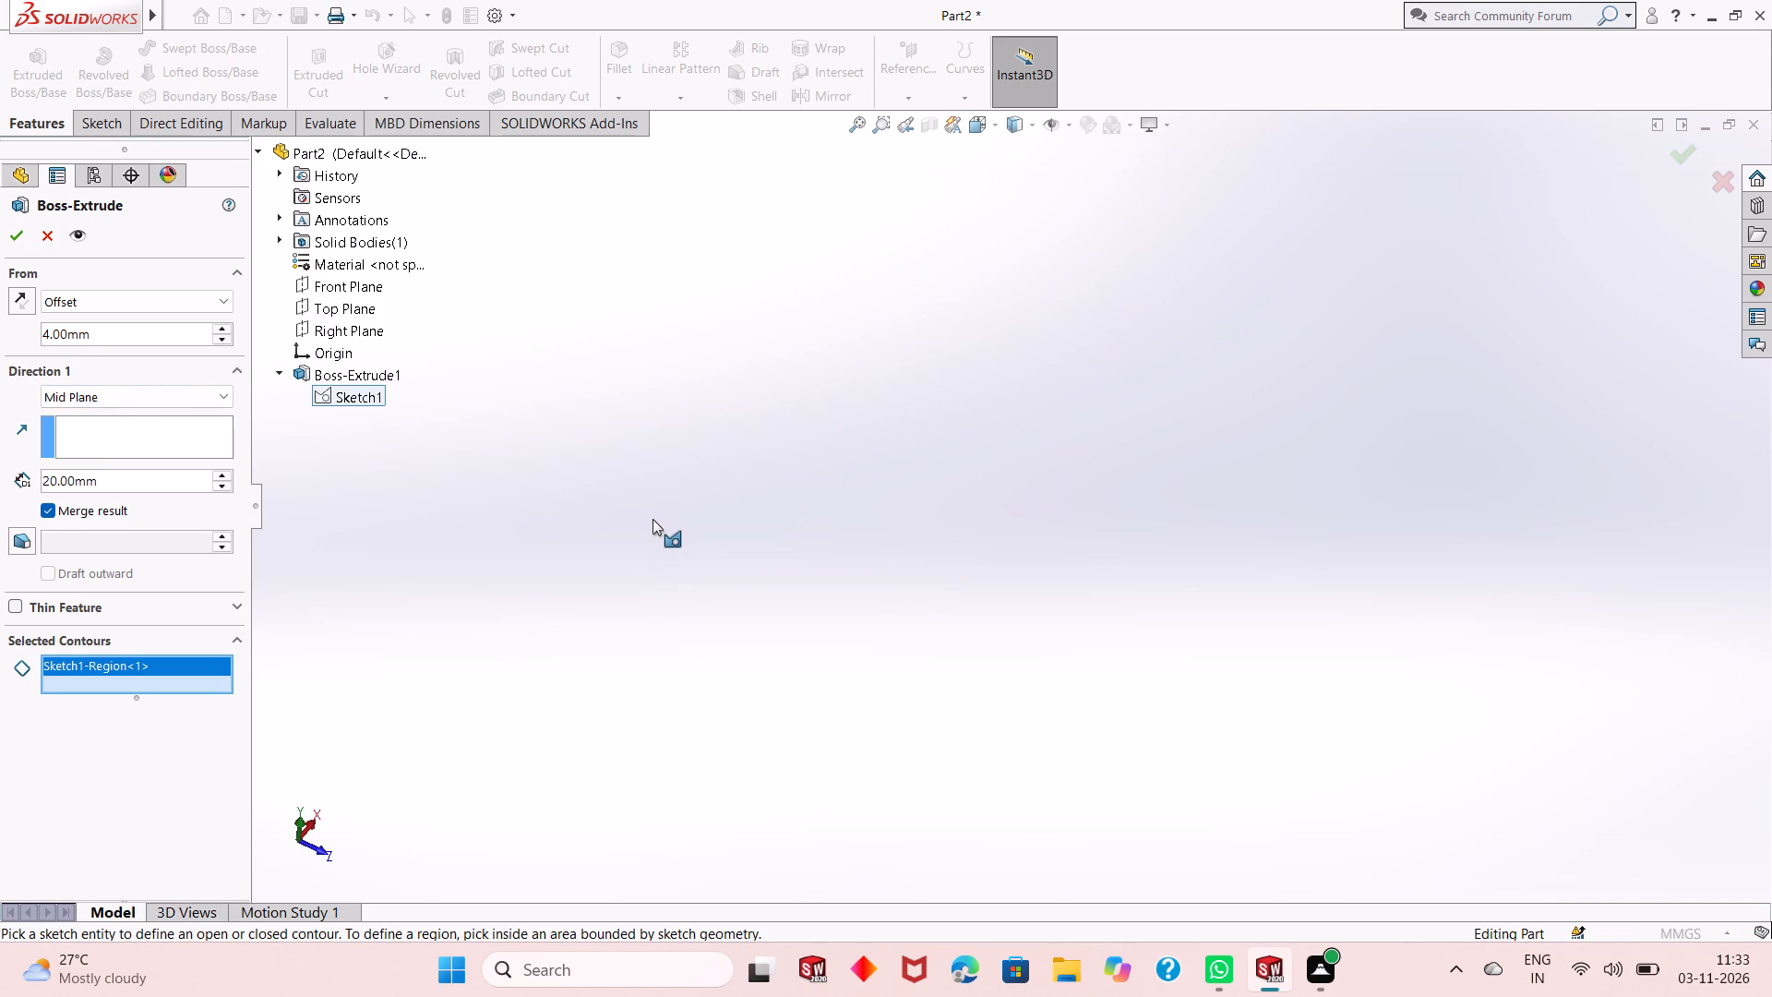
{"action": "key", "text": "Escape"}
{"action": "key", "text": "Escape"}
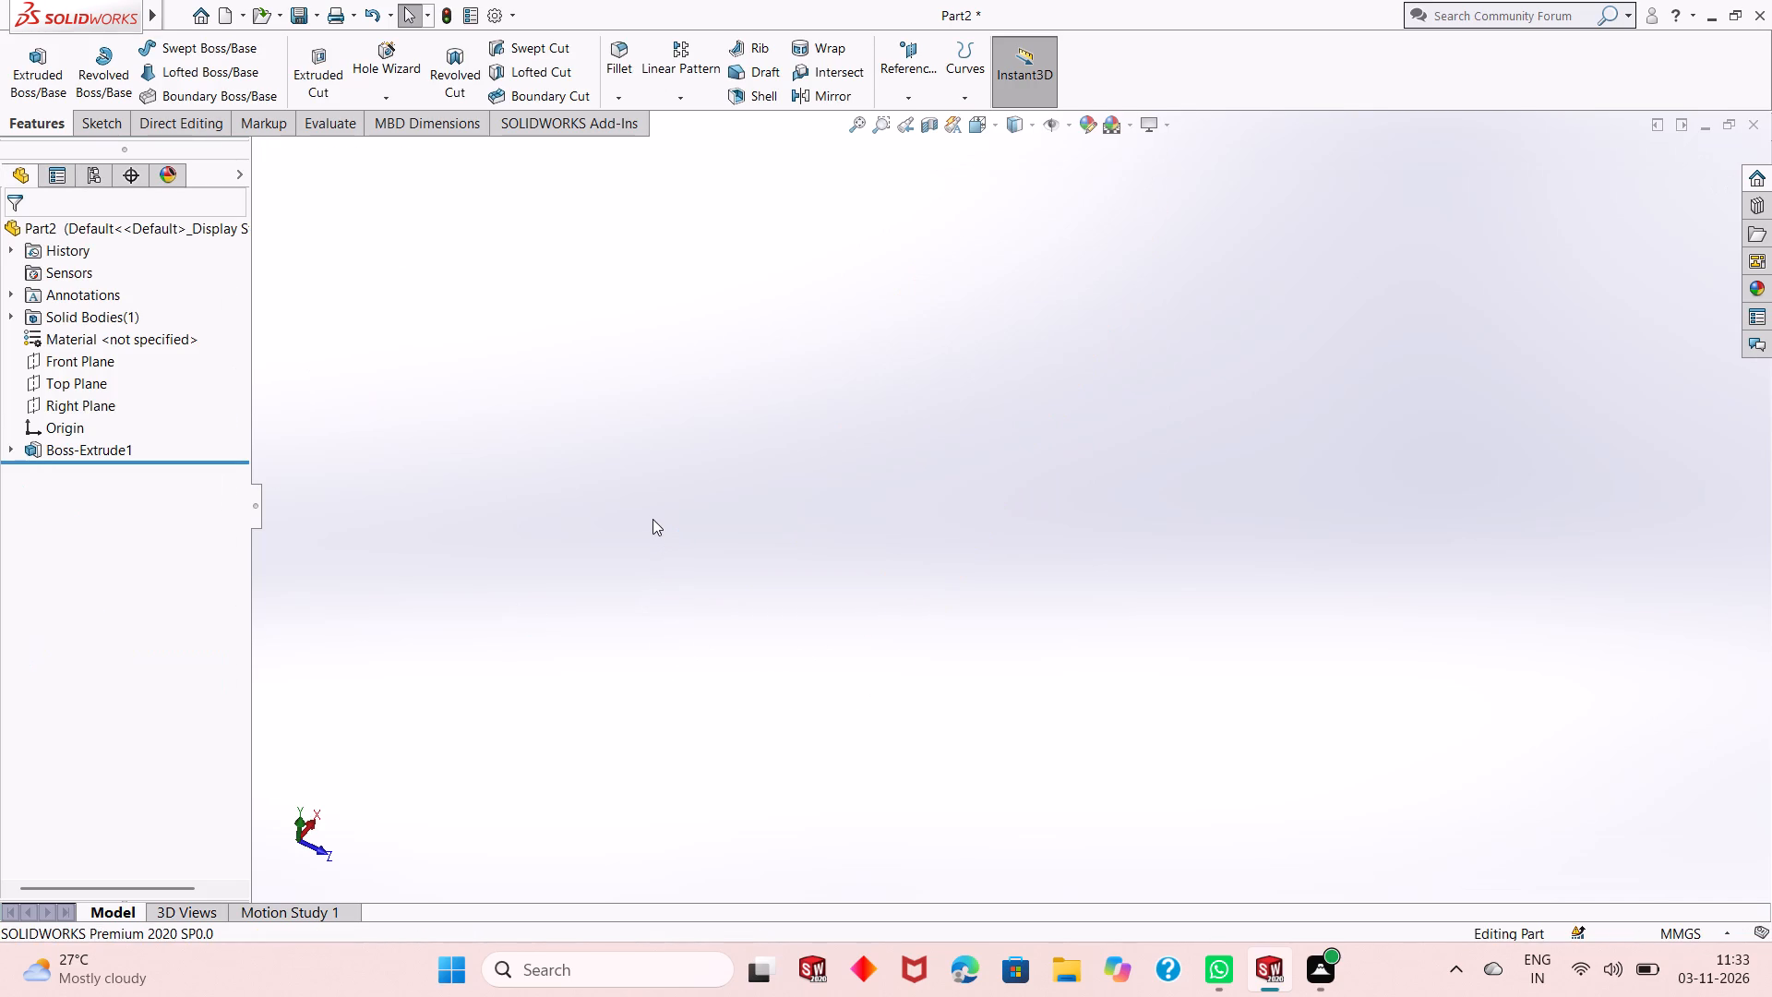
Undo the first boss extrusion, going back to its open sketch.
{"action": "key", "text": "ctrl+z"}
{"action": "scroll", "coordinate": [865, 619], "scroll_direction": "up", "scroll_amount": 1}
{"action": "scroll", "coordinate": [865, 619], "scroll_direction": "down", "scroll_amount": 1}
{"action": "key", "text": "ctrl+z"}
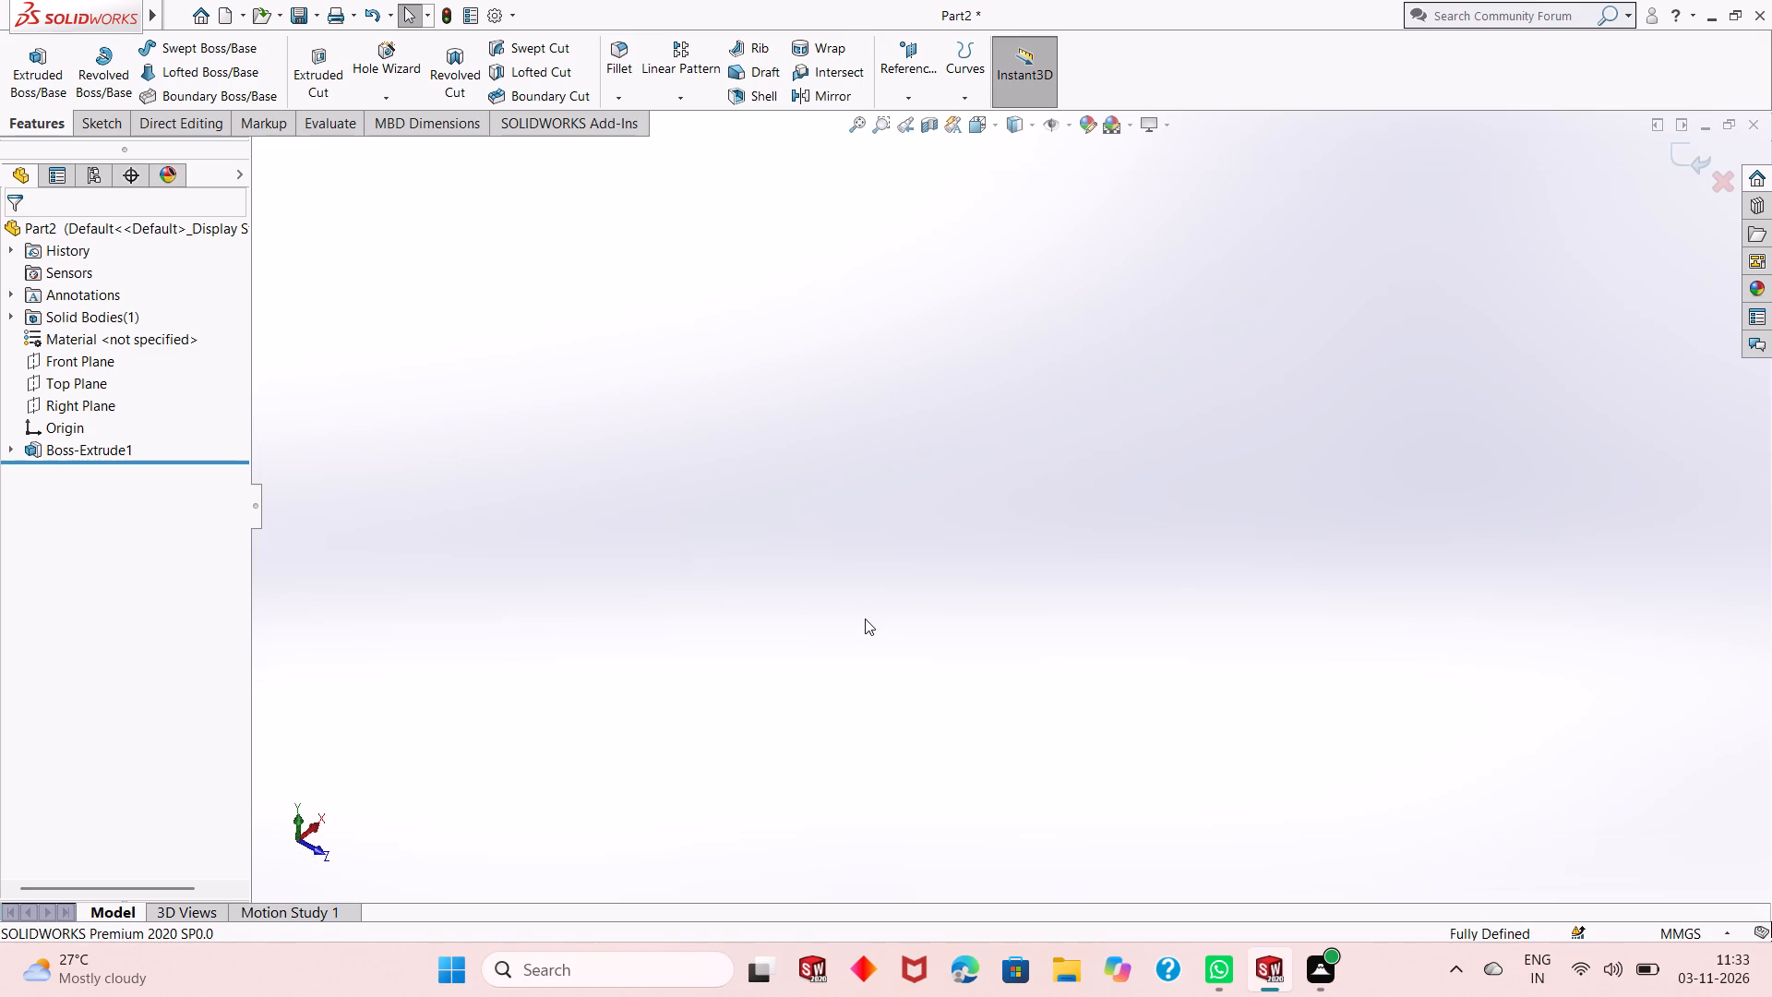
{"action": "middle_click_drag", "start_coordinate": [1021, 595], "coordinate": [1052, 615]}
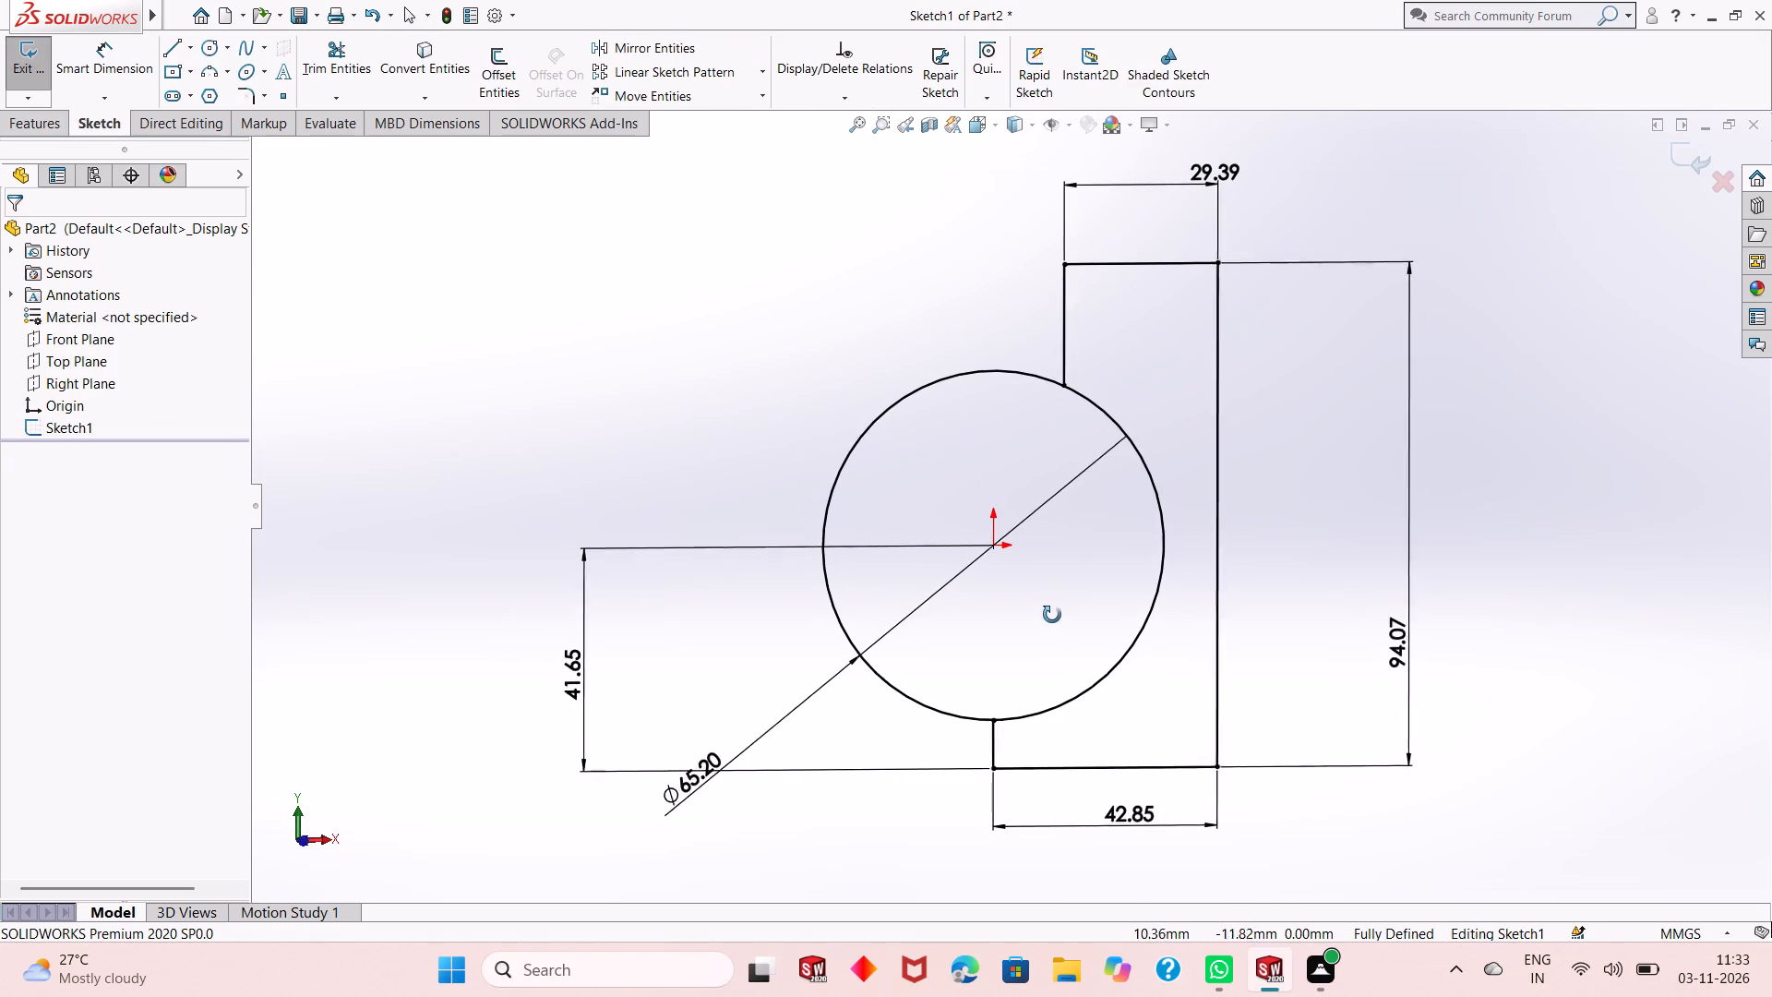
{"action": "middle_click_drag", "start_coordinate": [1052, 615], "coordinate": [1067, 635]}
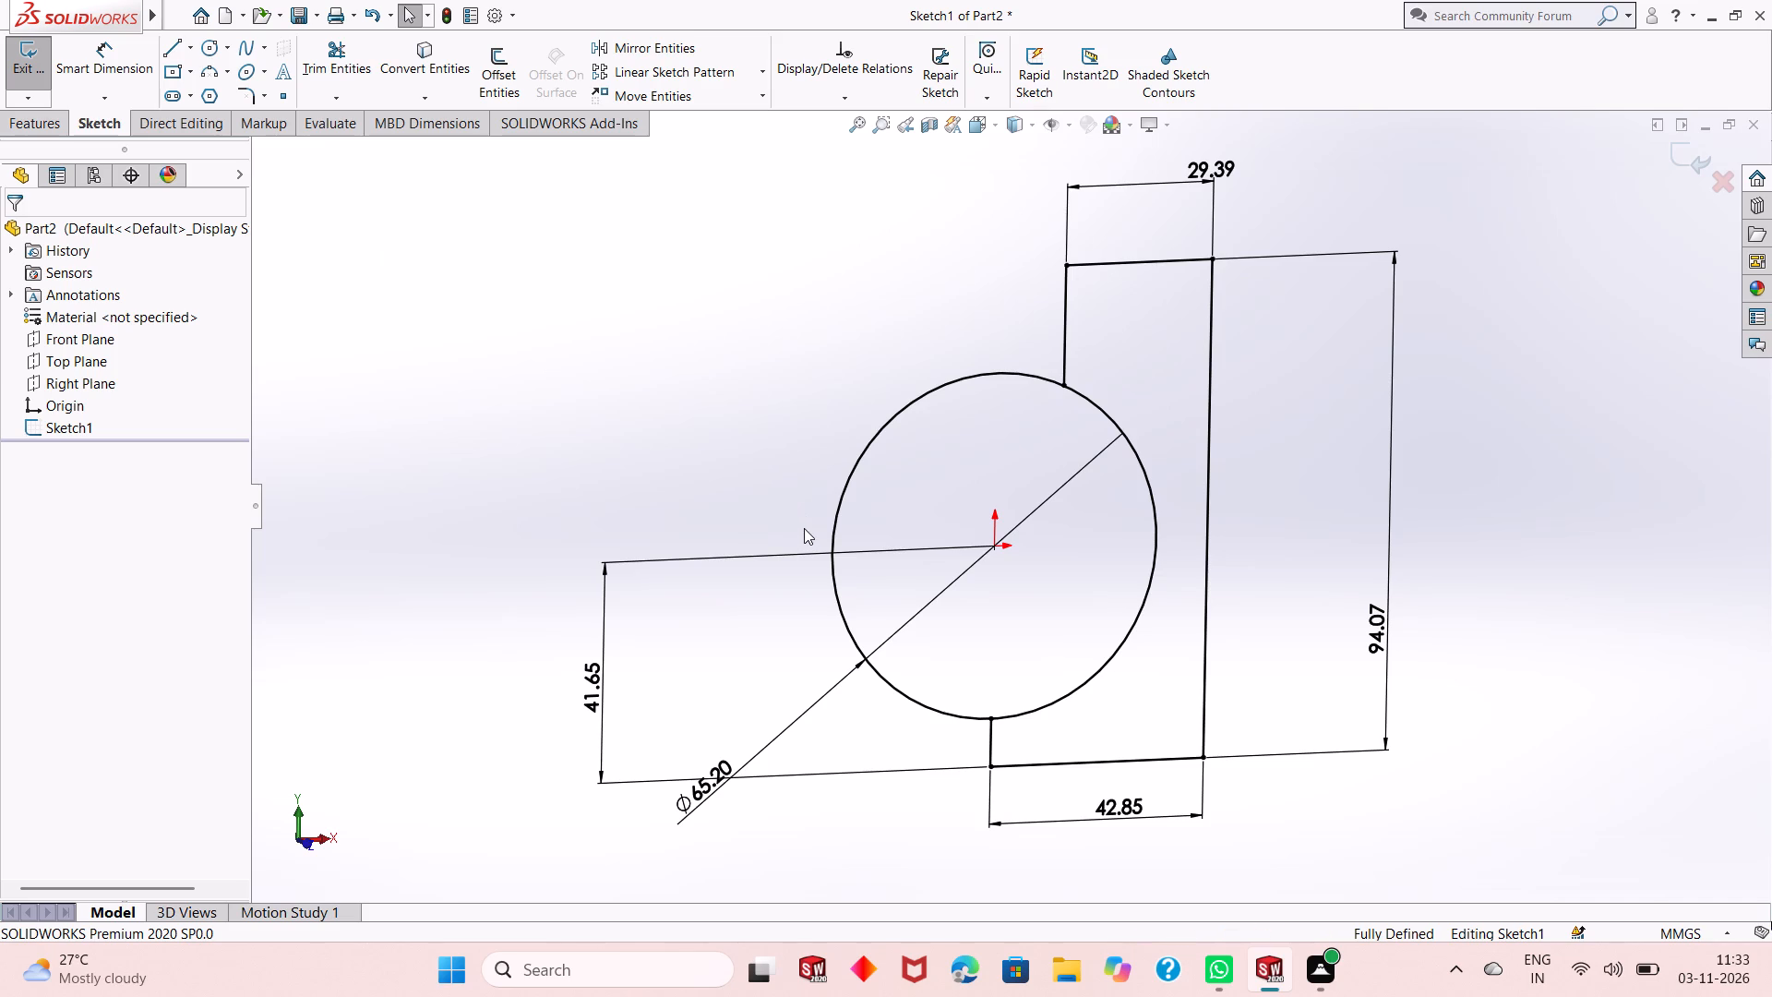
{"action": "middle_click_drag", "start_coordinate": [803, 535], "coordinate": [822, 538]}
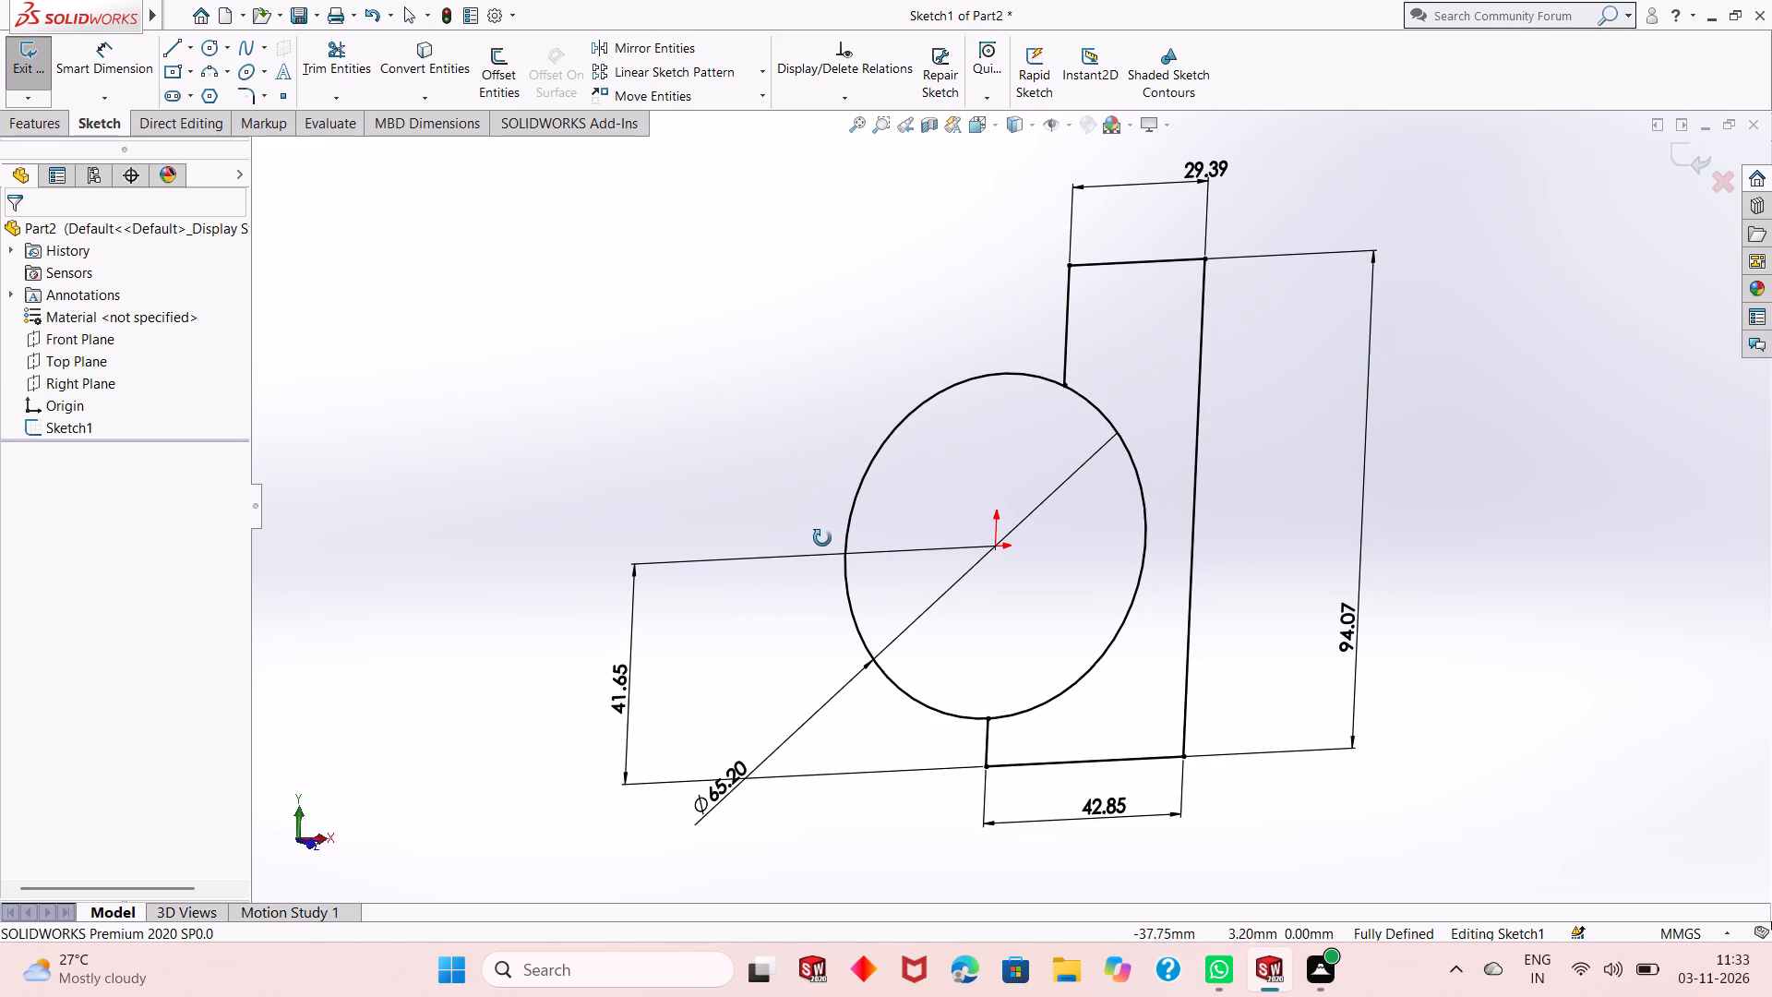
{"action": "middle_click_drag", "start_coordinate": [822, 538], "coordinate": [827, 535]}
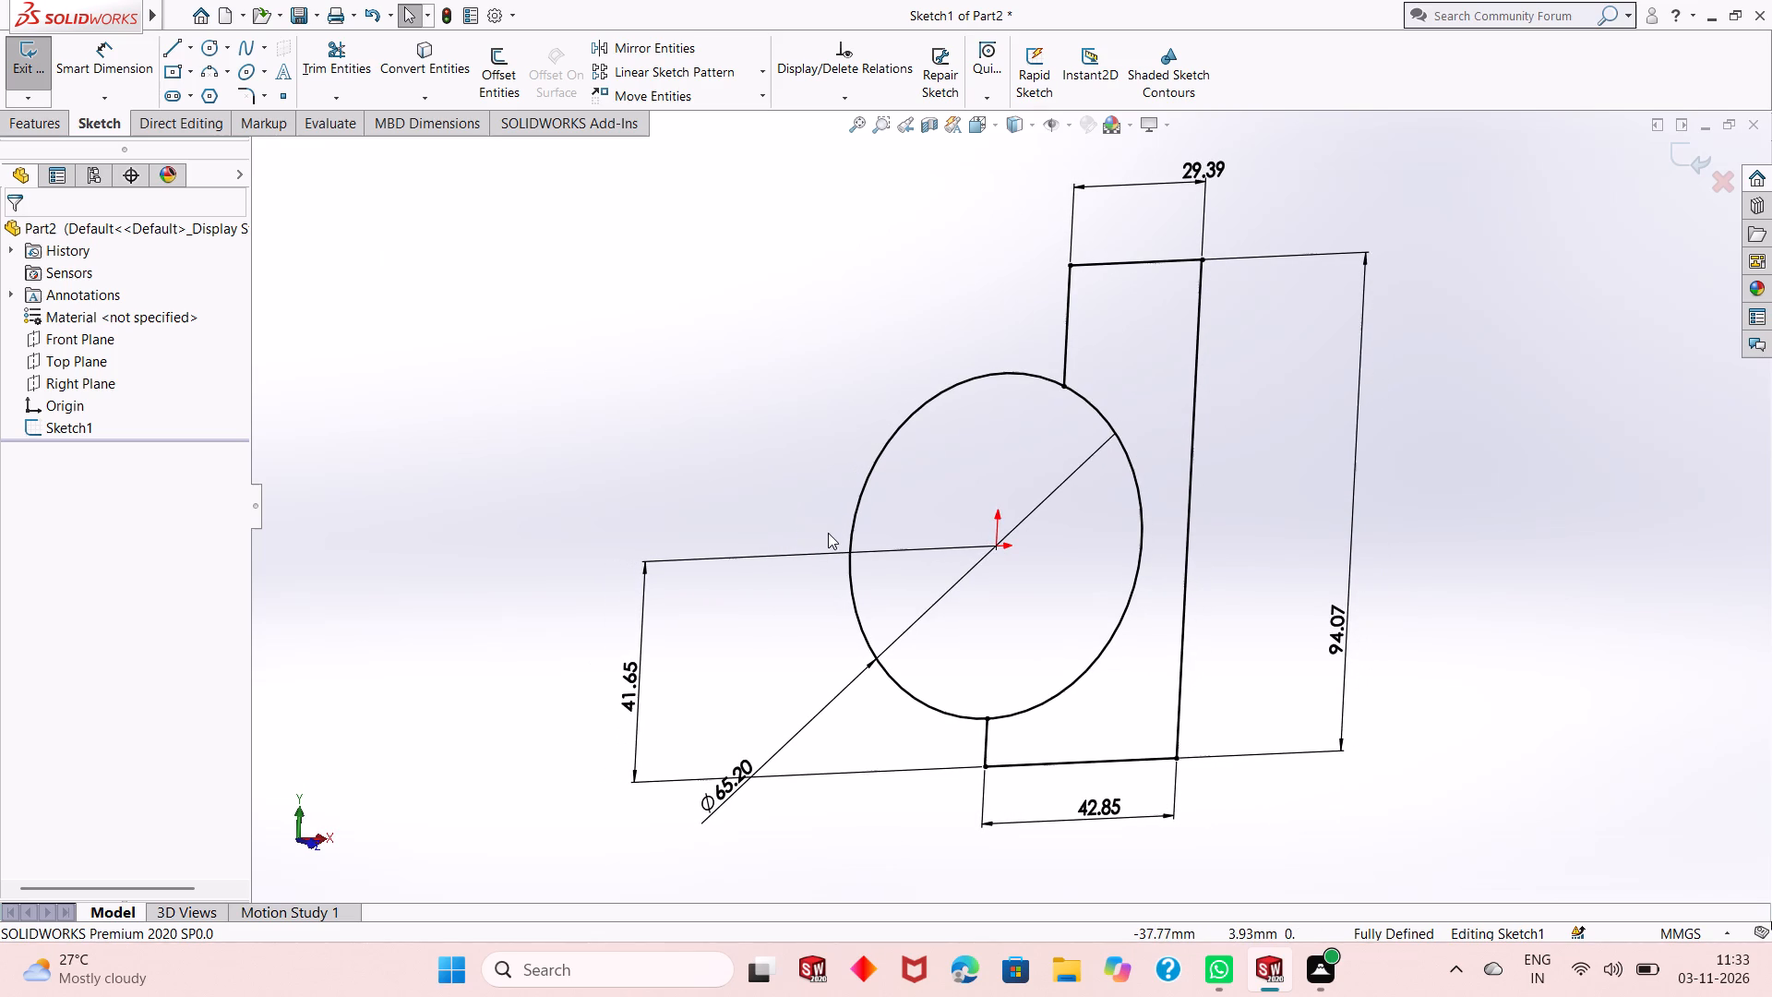
Extrude the sketch region outside the circle with a Mid Plane end condition and a 20 mm depth.
{"action": "left_click", "coordinate": [31, 114]}
{"action": "left_click", "coordinate": [42, 68]}
{"action": "left_click", "coordinate": [1126, 334]}
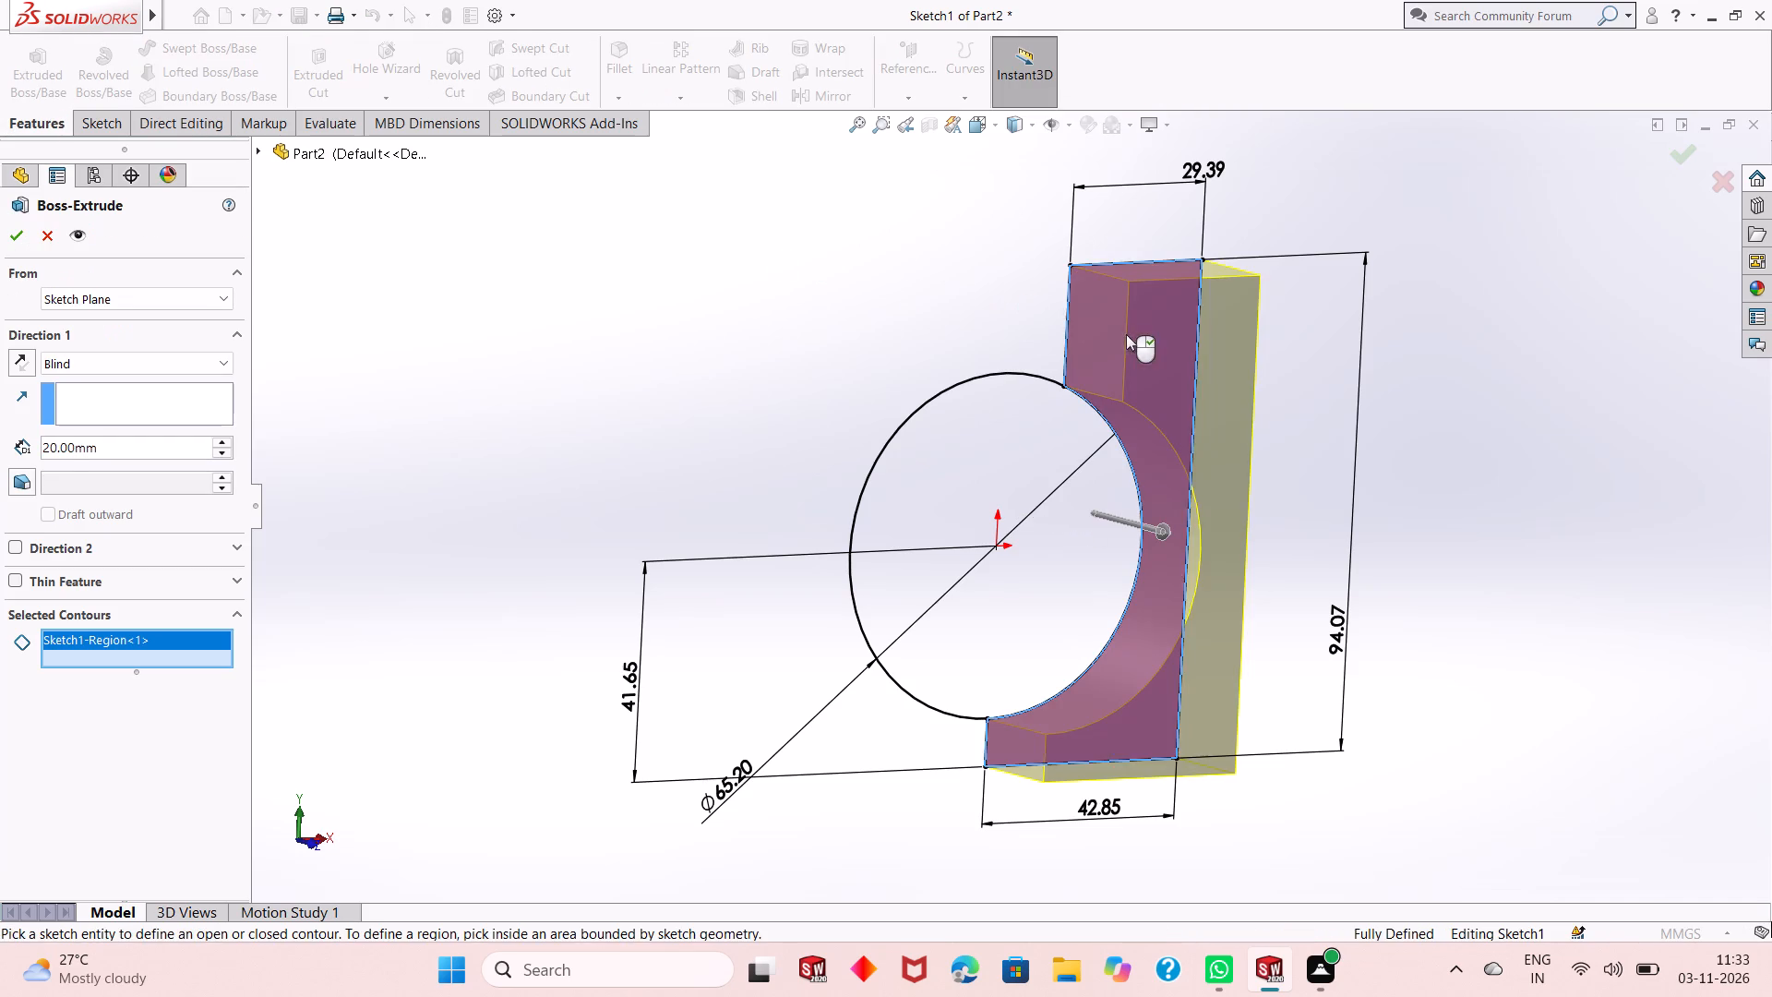
{"action": "left_click", "coordinate": [192, 372]}
{"action": "left_click", "coordinate": [192, 467]}
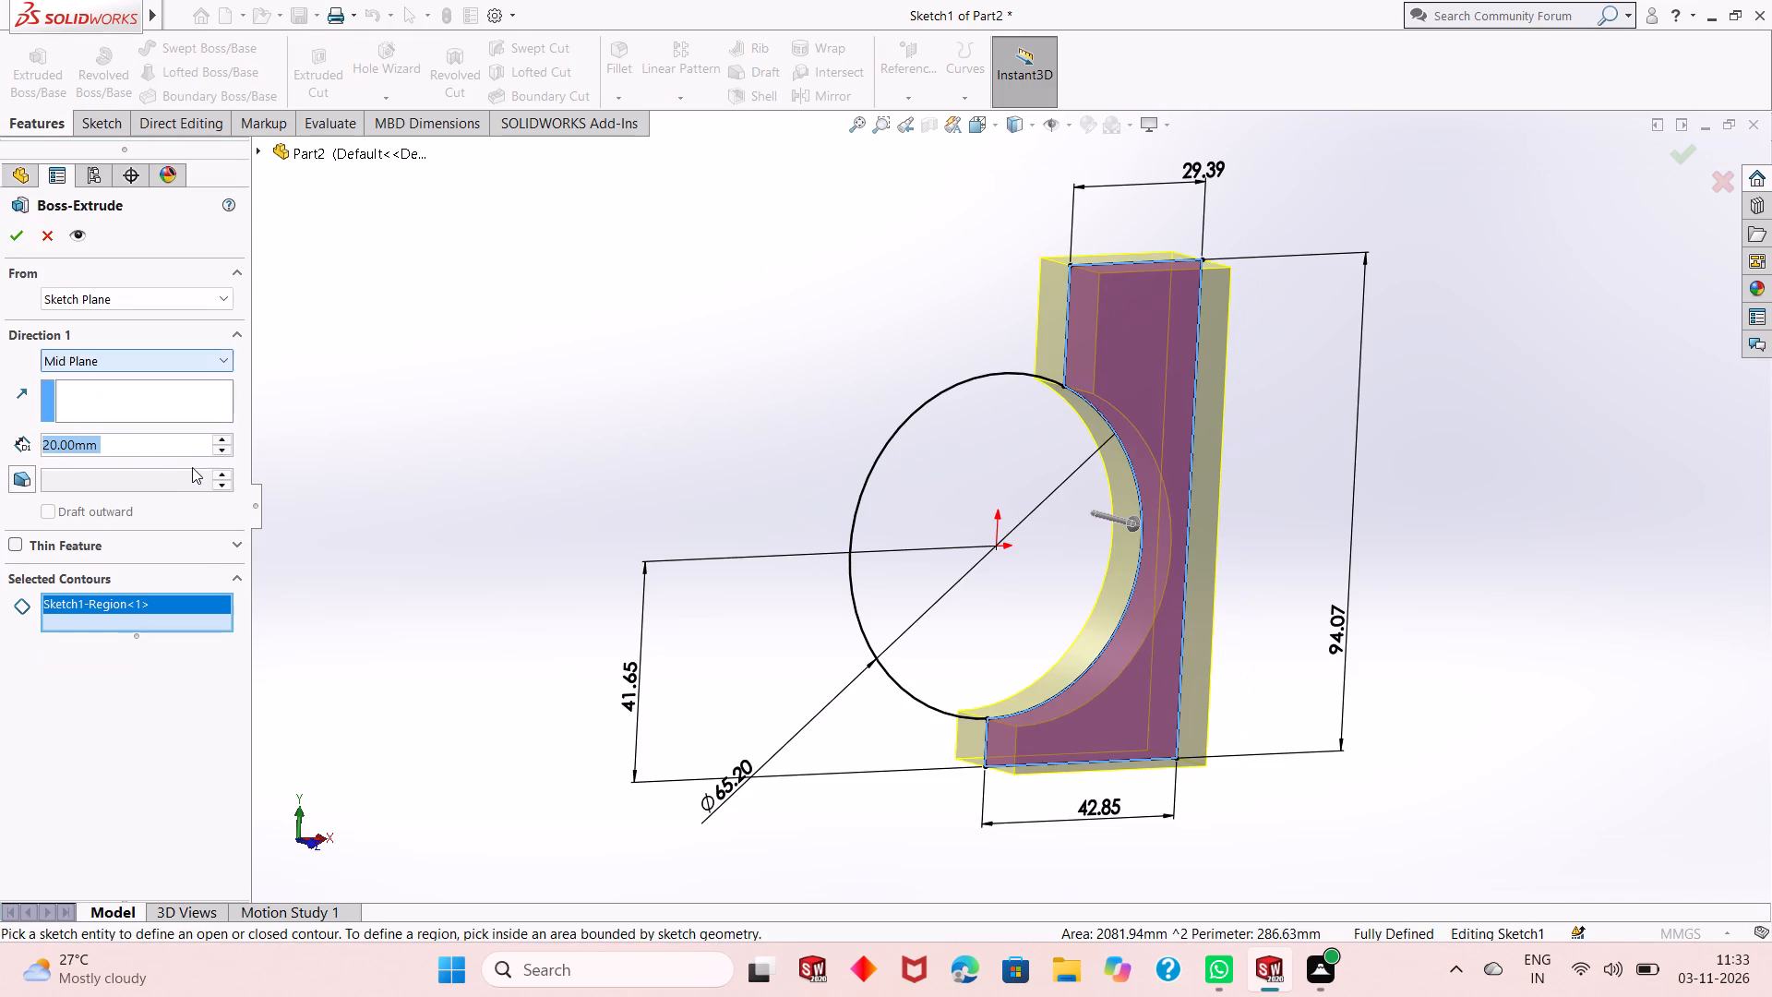
{"action": "left_click", "coordinate": [14, 231]}
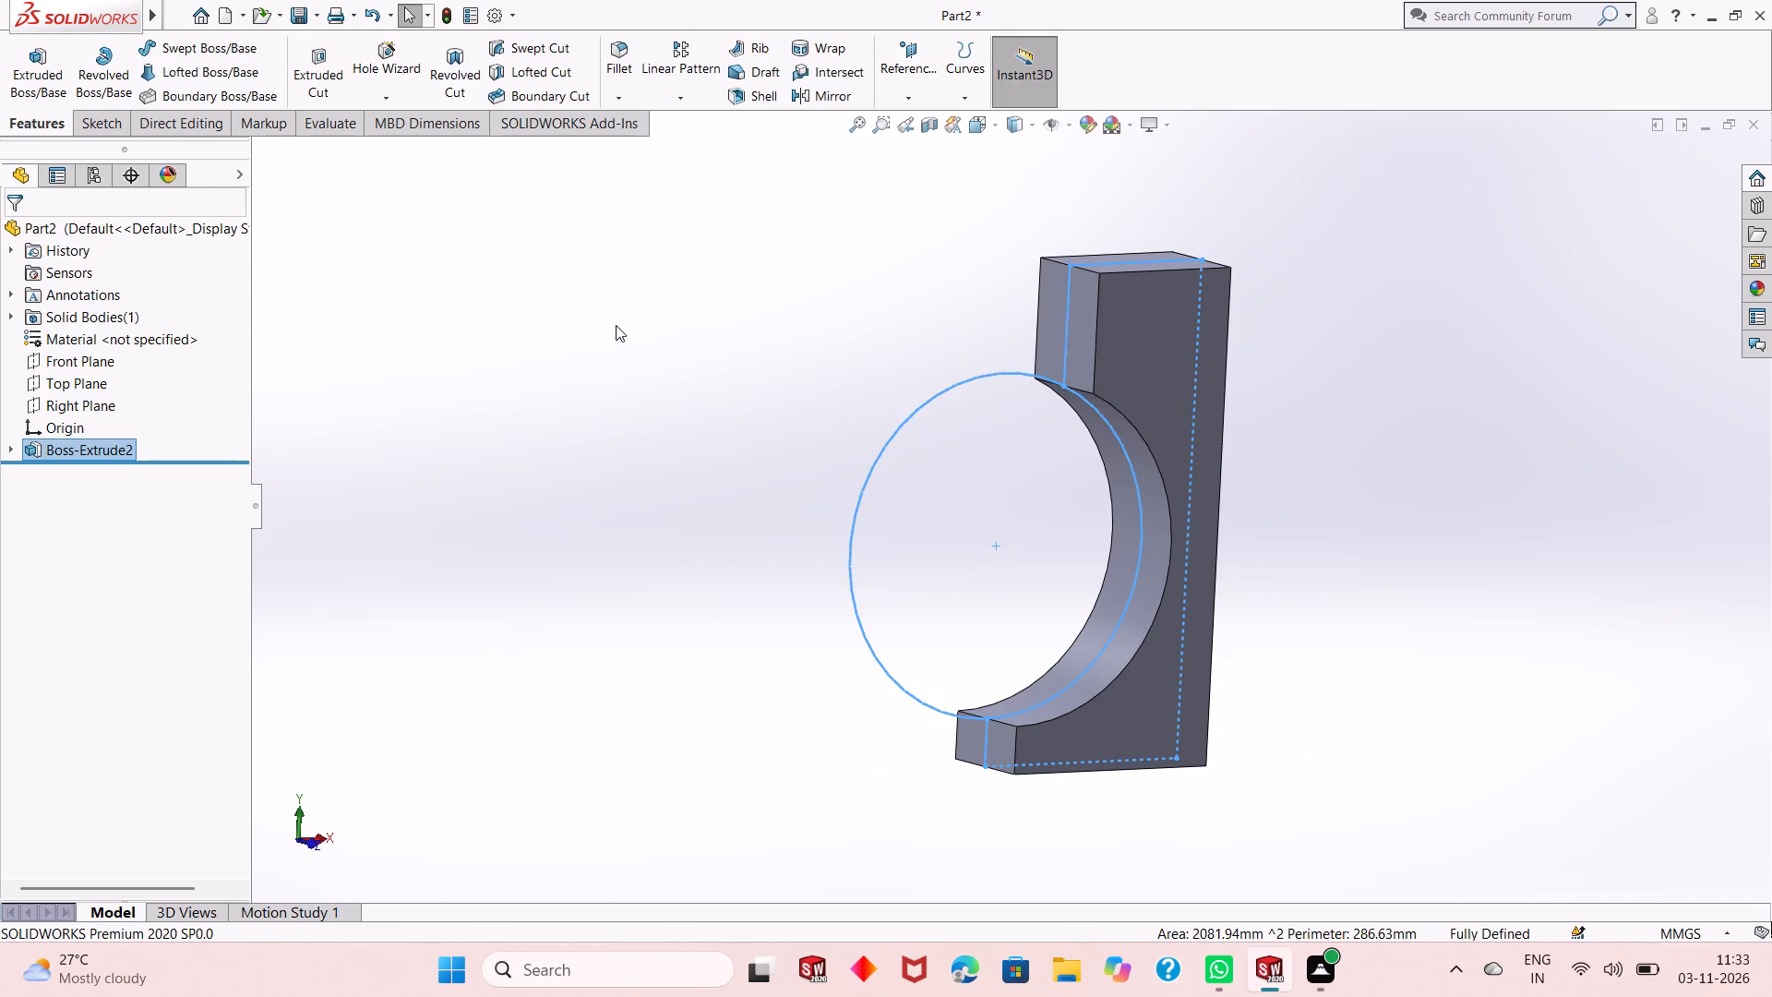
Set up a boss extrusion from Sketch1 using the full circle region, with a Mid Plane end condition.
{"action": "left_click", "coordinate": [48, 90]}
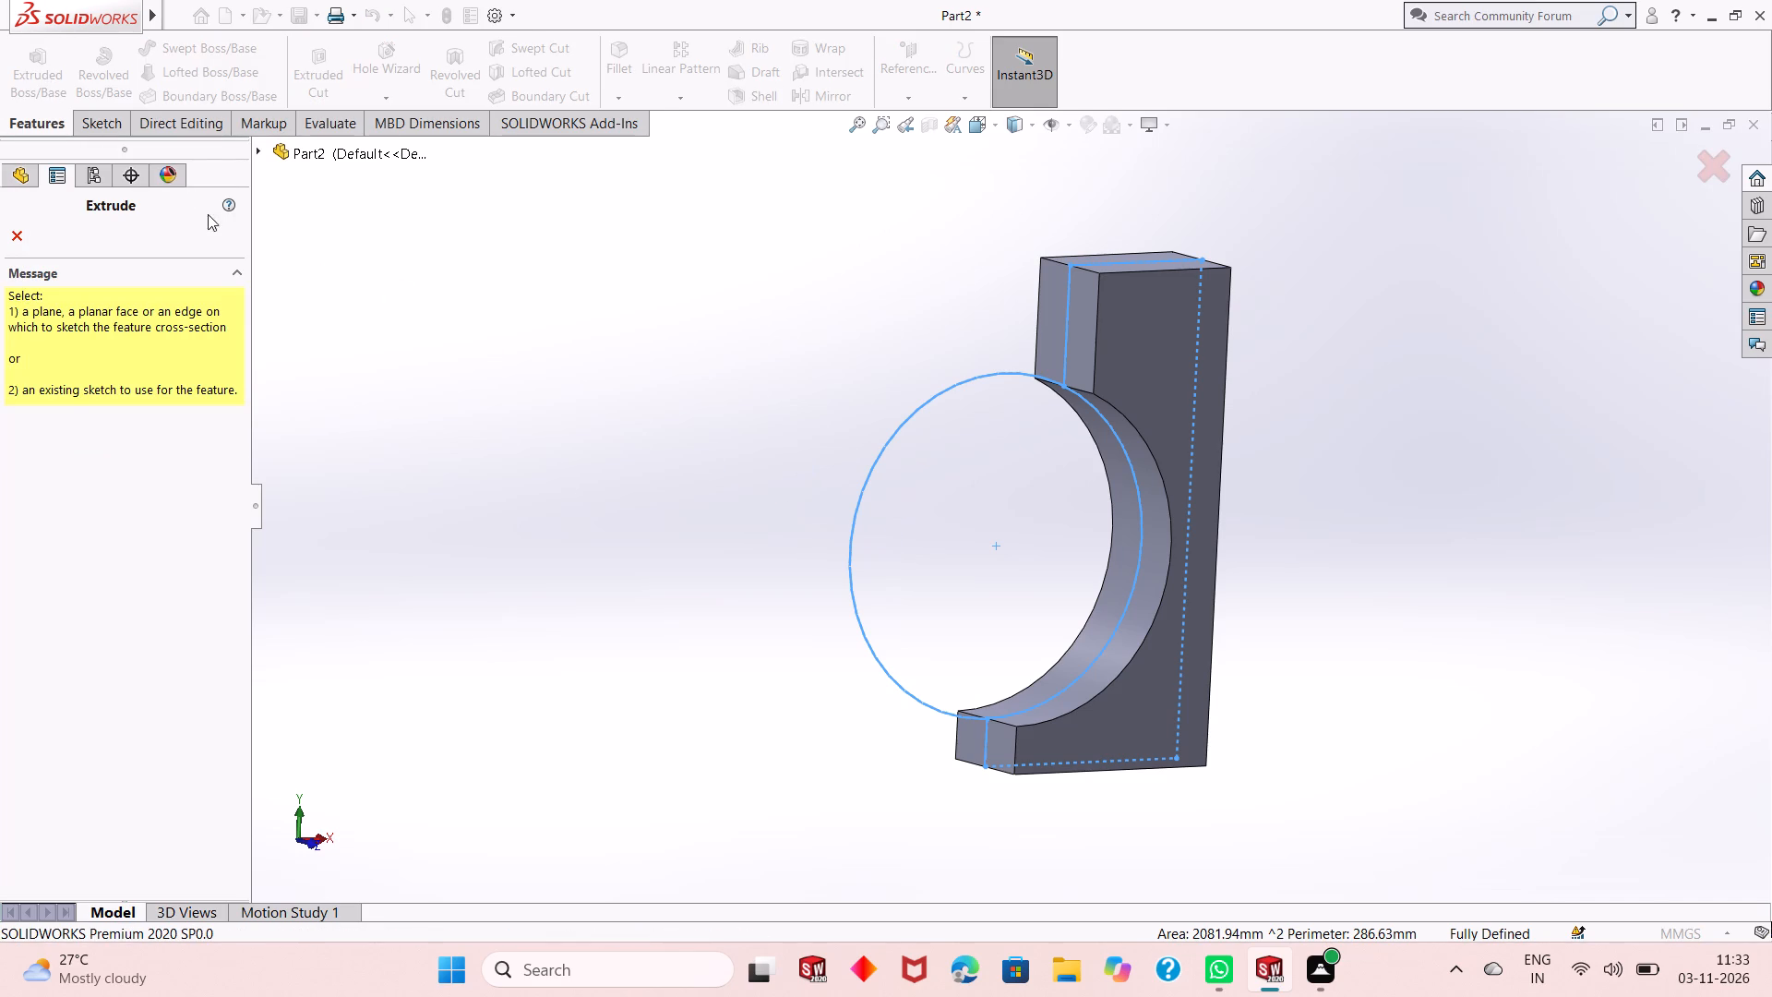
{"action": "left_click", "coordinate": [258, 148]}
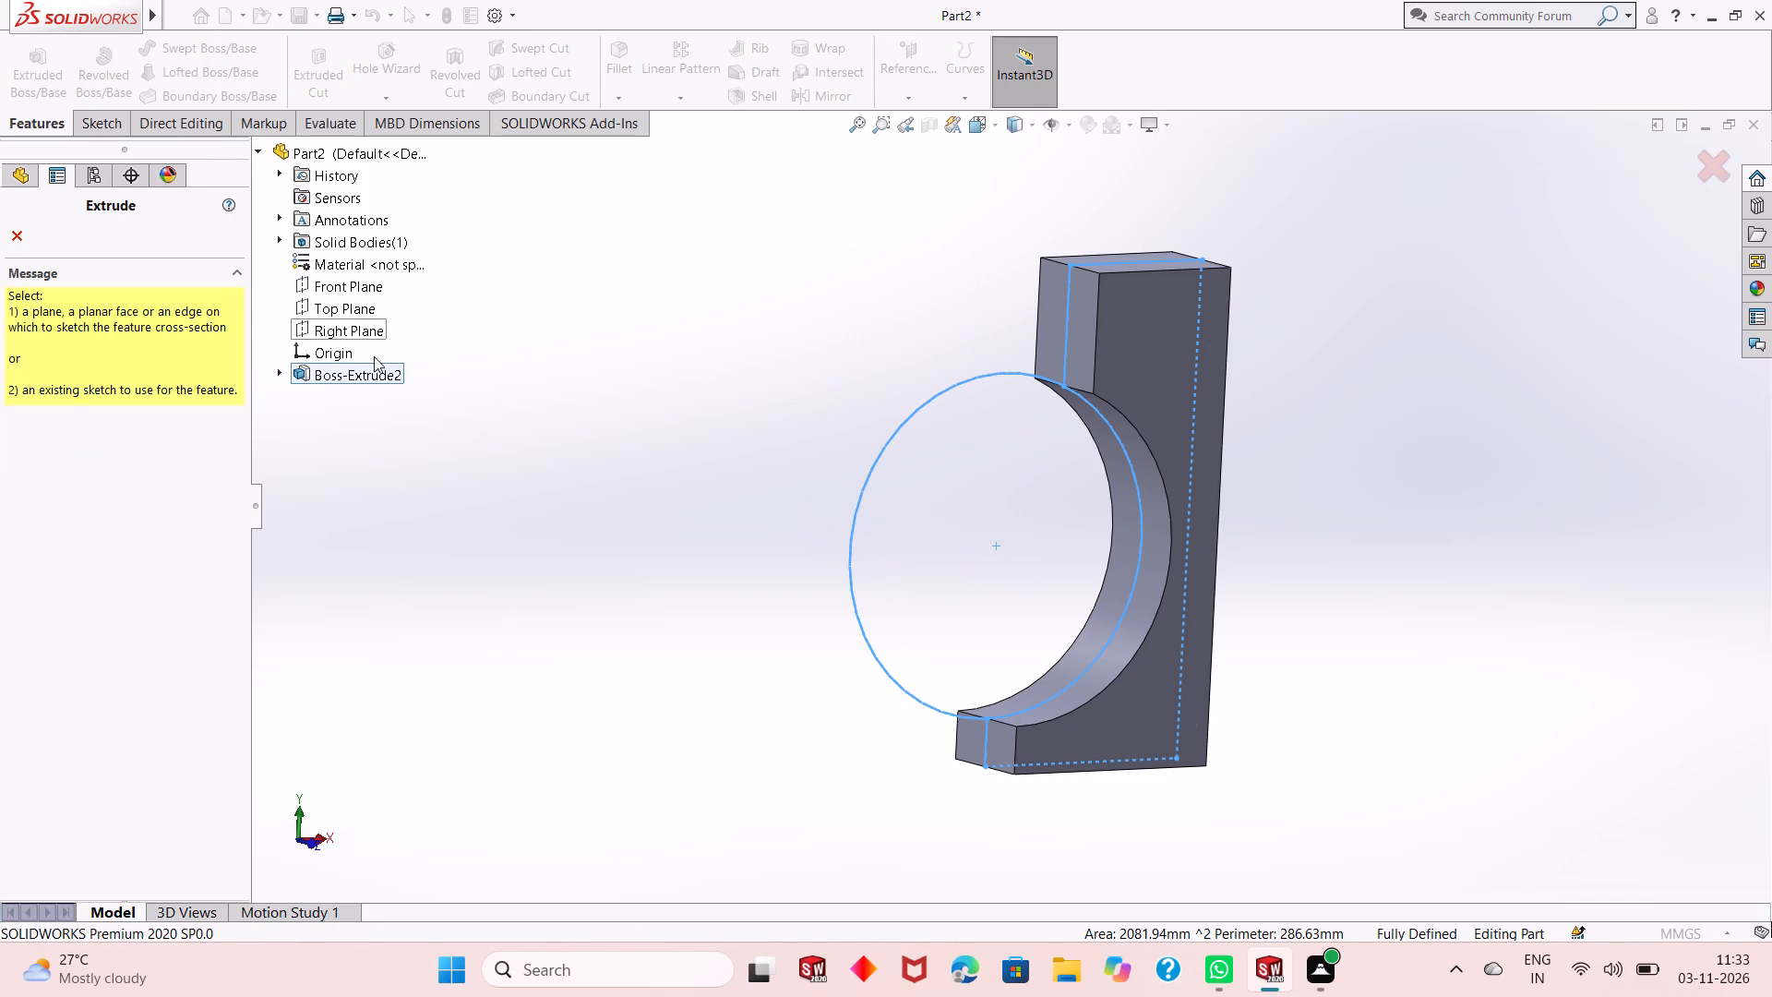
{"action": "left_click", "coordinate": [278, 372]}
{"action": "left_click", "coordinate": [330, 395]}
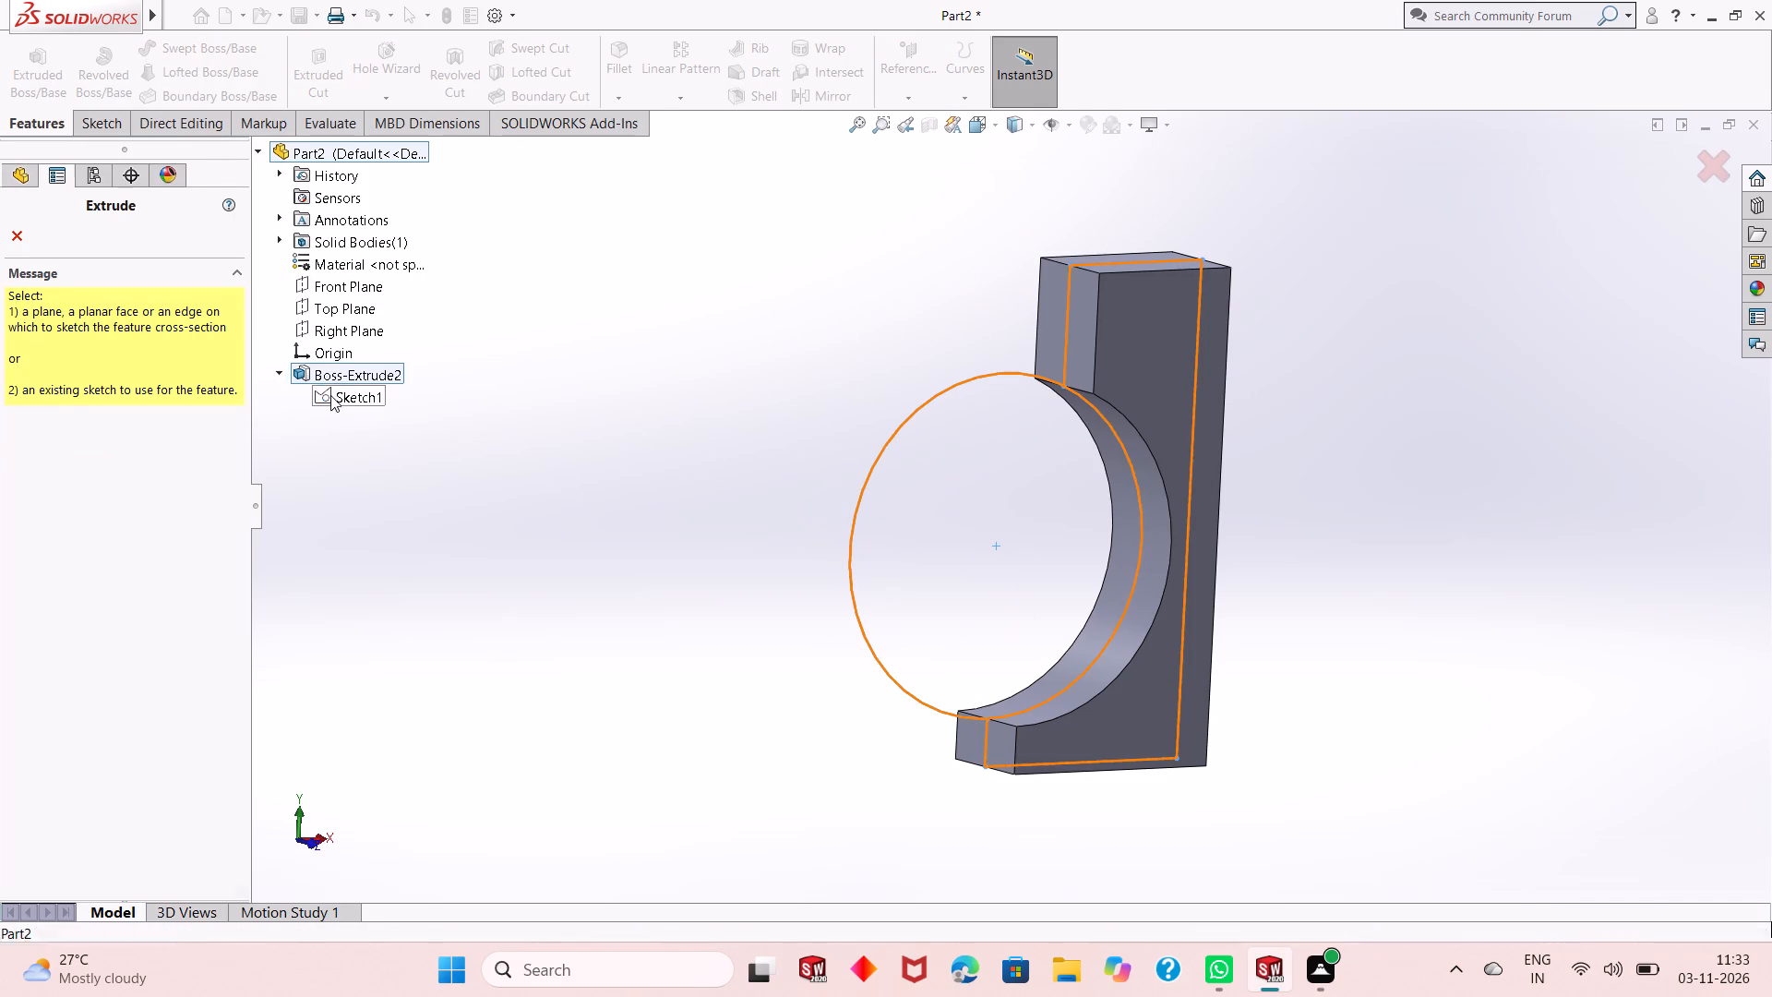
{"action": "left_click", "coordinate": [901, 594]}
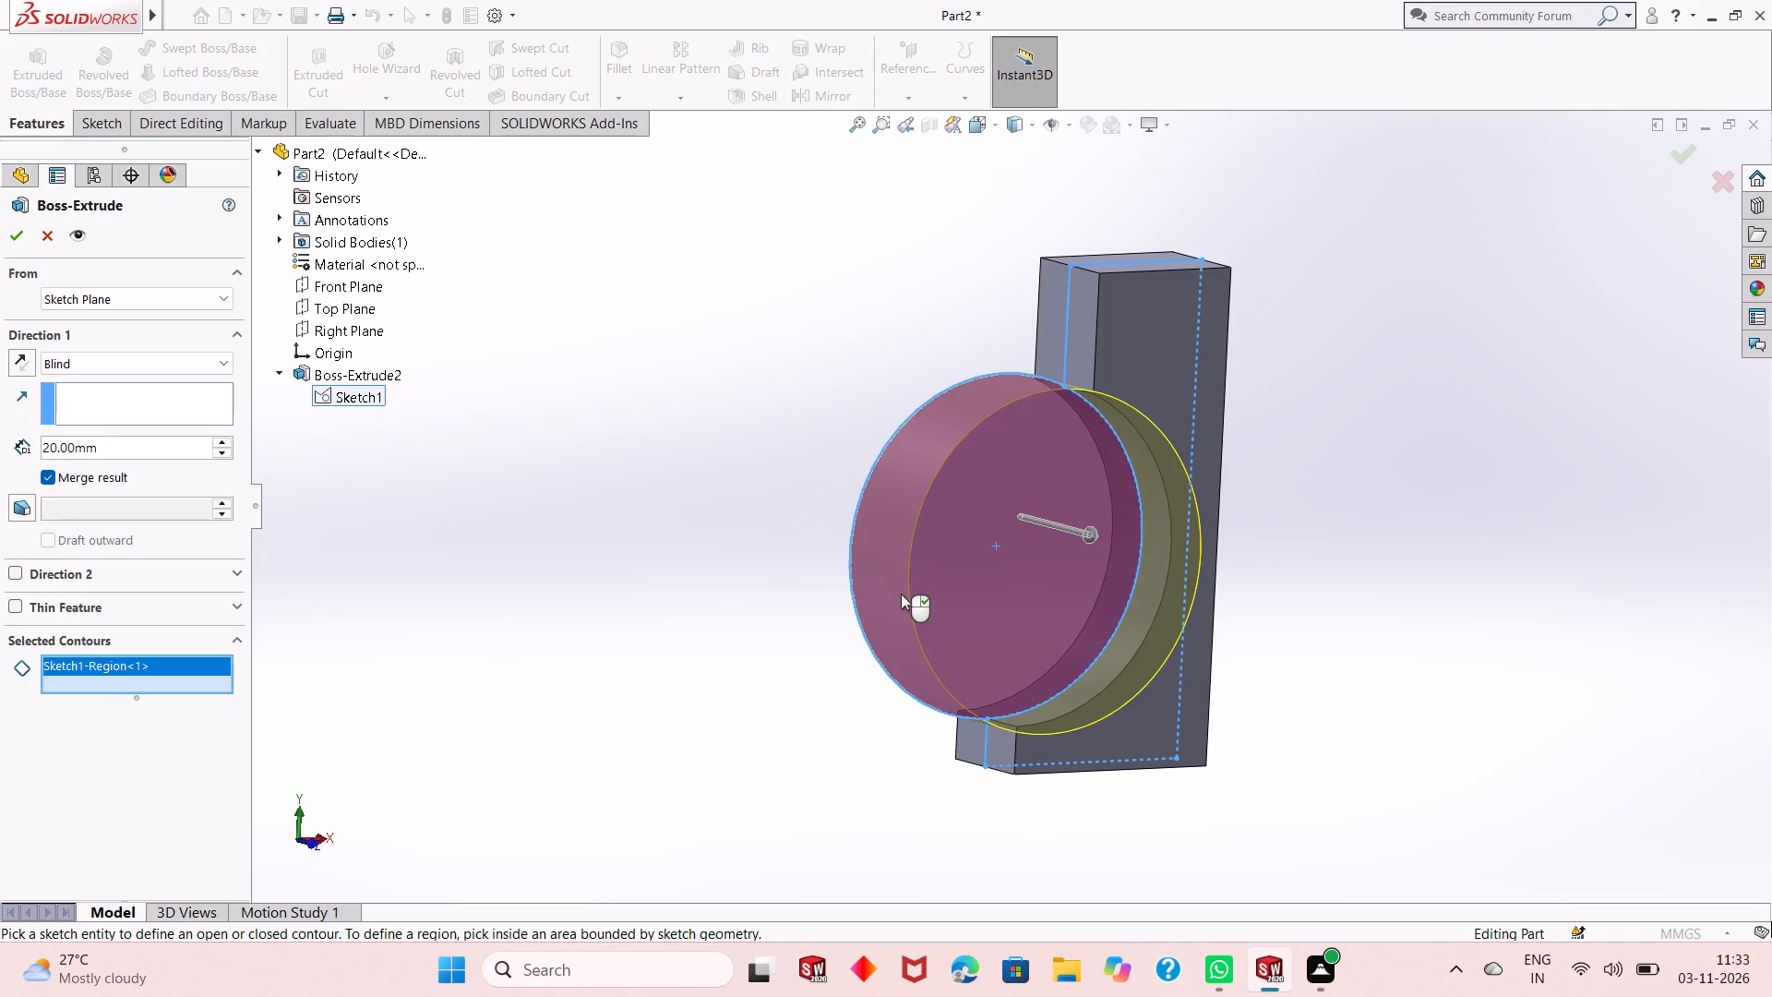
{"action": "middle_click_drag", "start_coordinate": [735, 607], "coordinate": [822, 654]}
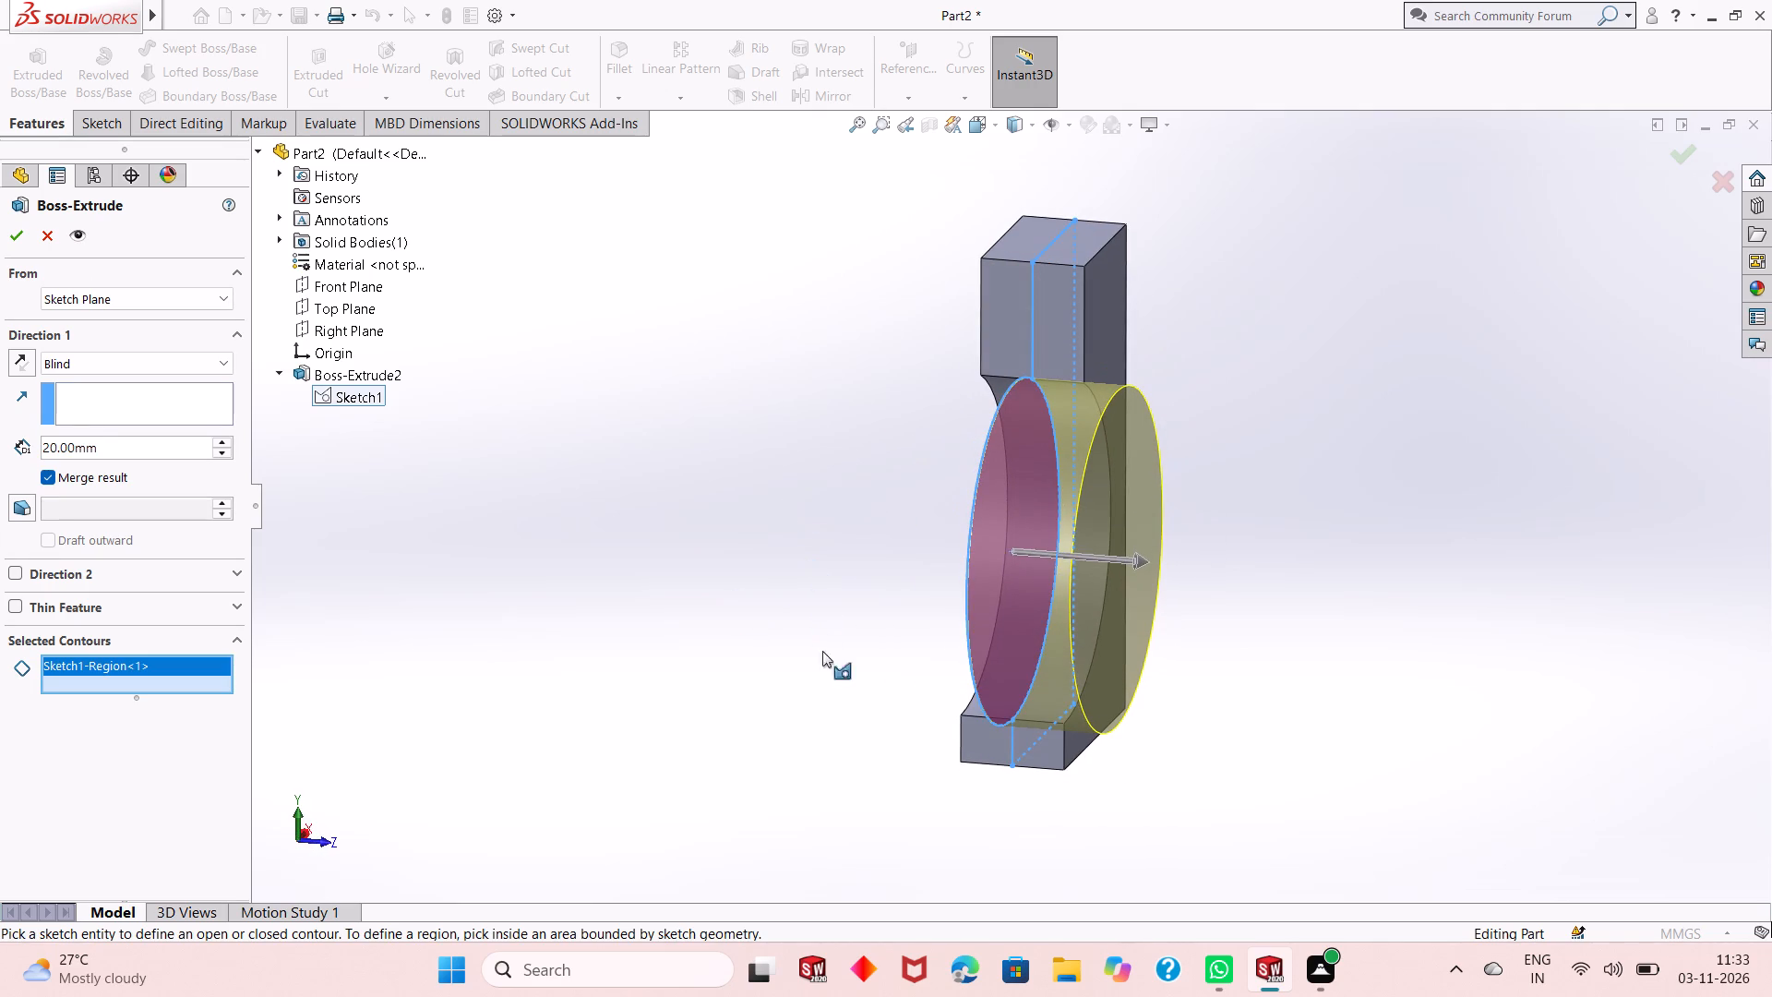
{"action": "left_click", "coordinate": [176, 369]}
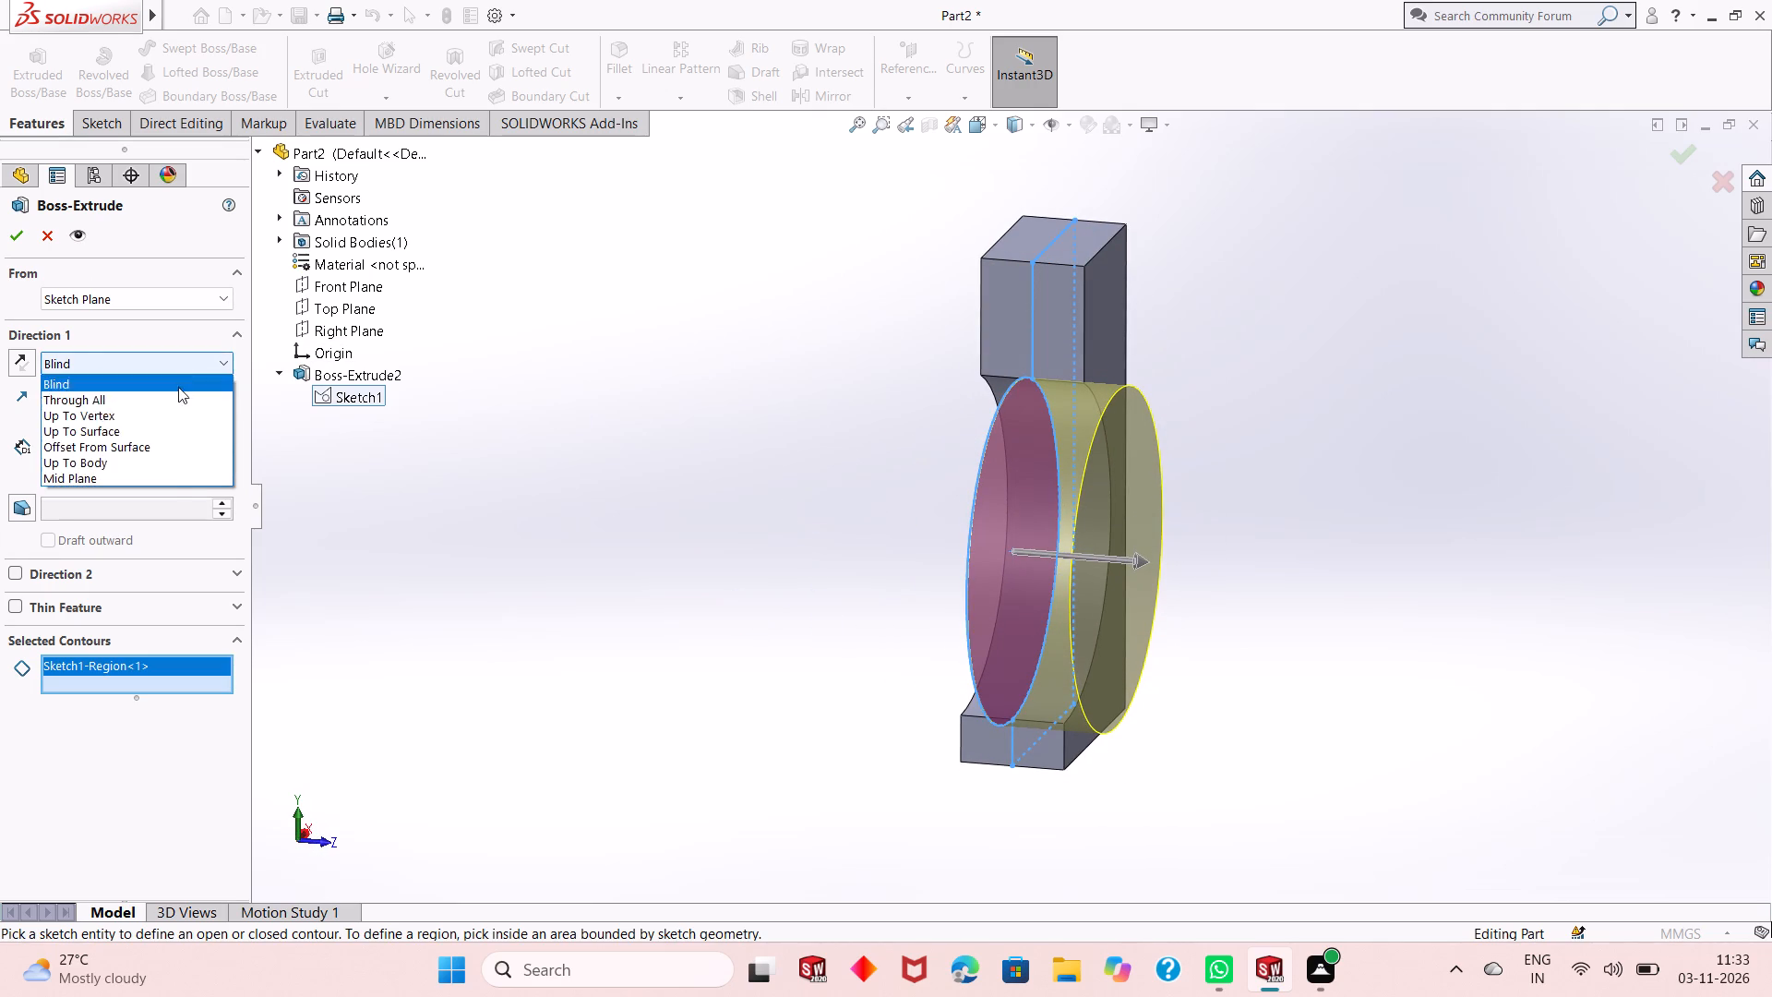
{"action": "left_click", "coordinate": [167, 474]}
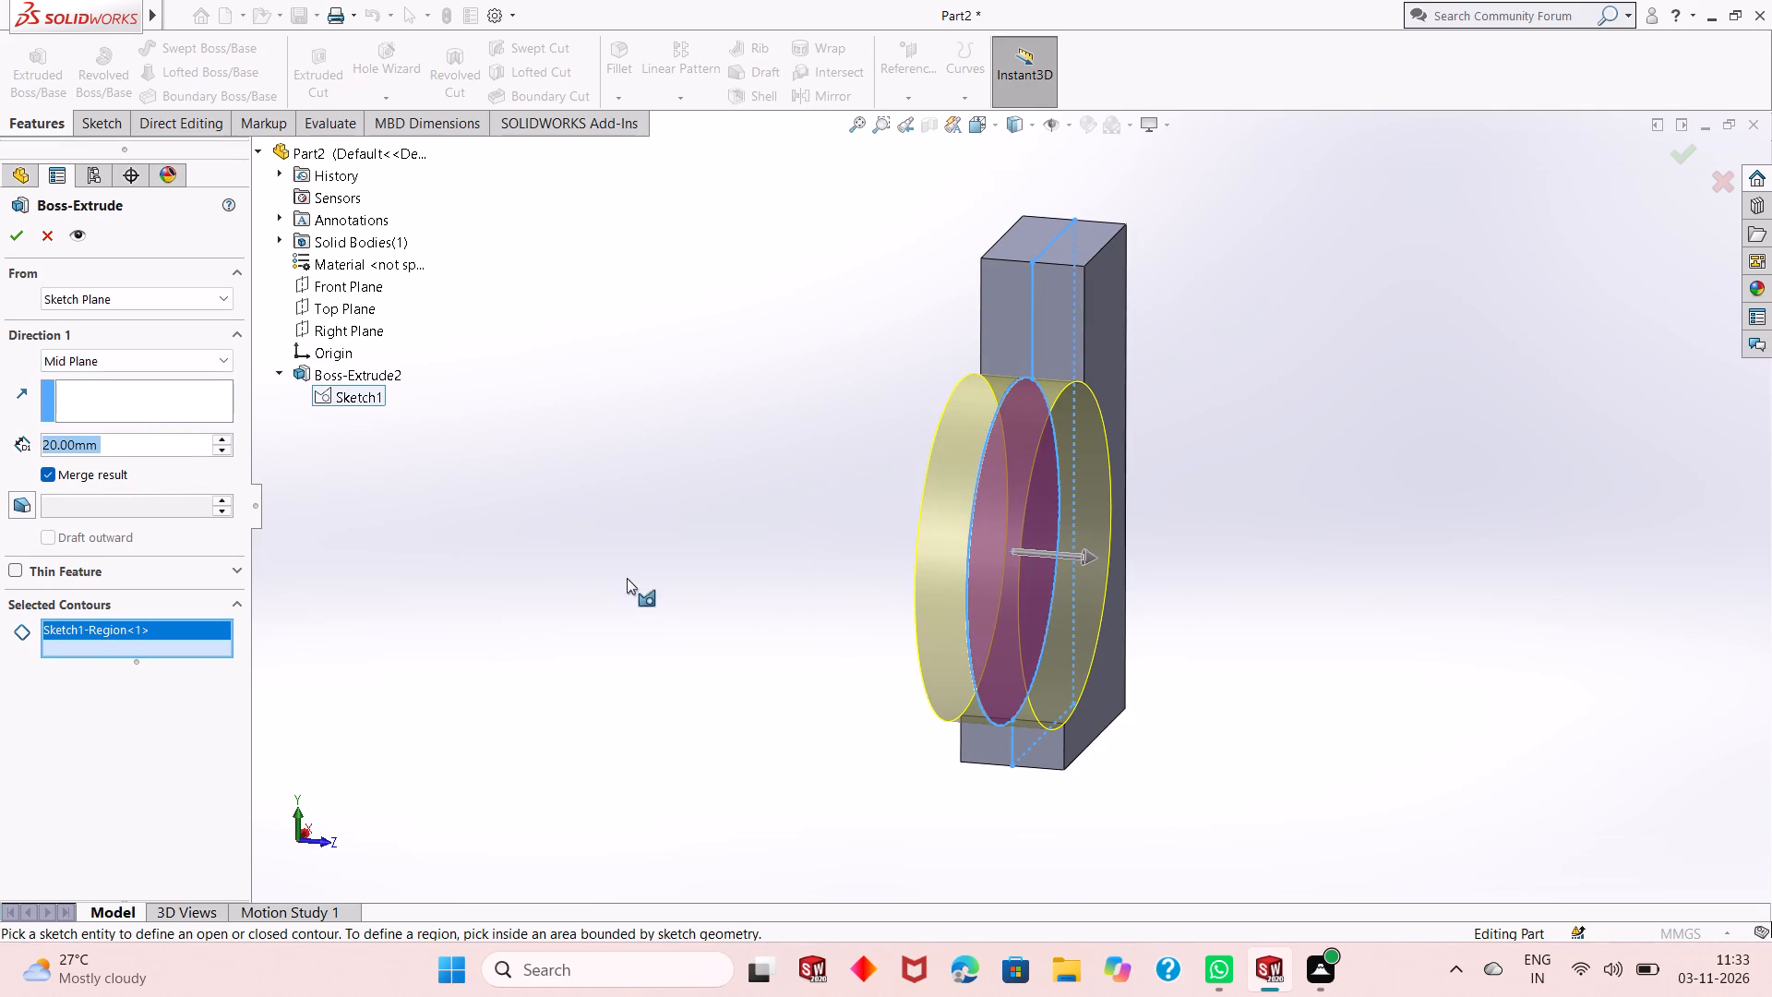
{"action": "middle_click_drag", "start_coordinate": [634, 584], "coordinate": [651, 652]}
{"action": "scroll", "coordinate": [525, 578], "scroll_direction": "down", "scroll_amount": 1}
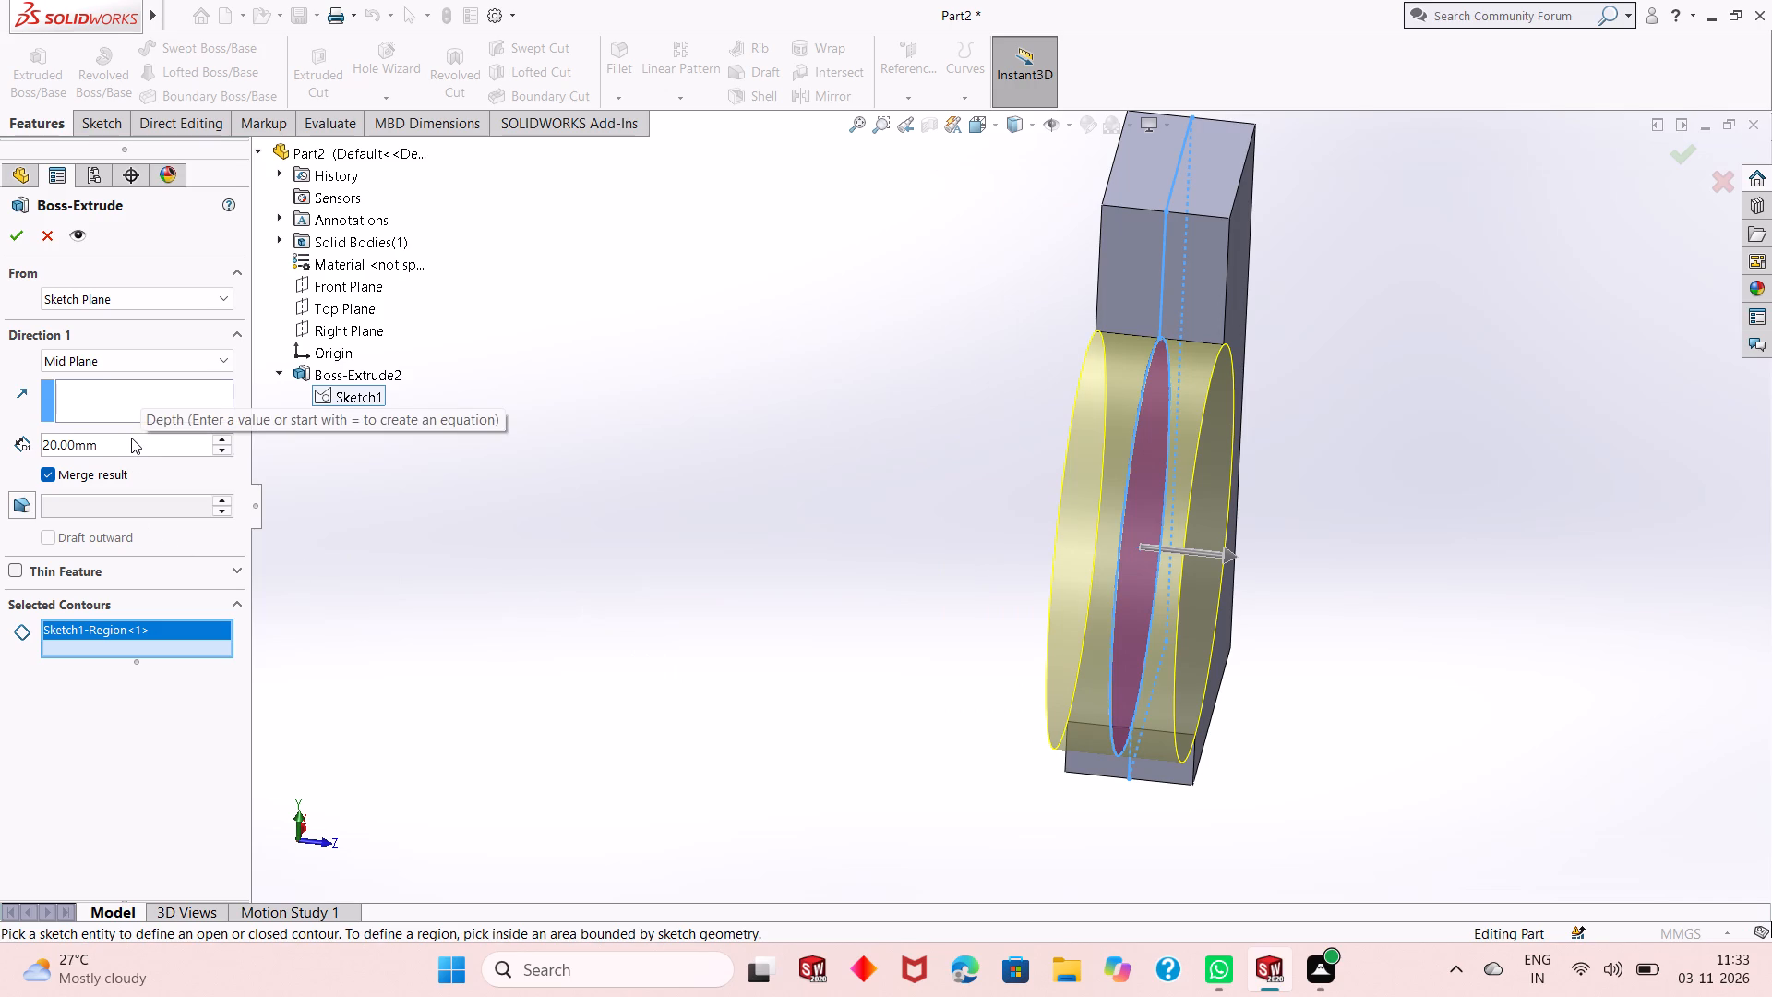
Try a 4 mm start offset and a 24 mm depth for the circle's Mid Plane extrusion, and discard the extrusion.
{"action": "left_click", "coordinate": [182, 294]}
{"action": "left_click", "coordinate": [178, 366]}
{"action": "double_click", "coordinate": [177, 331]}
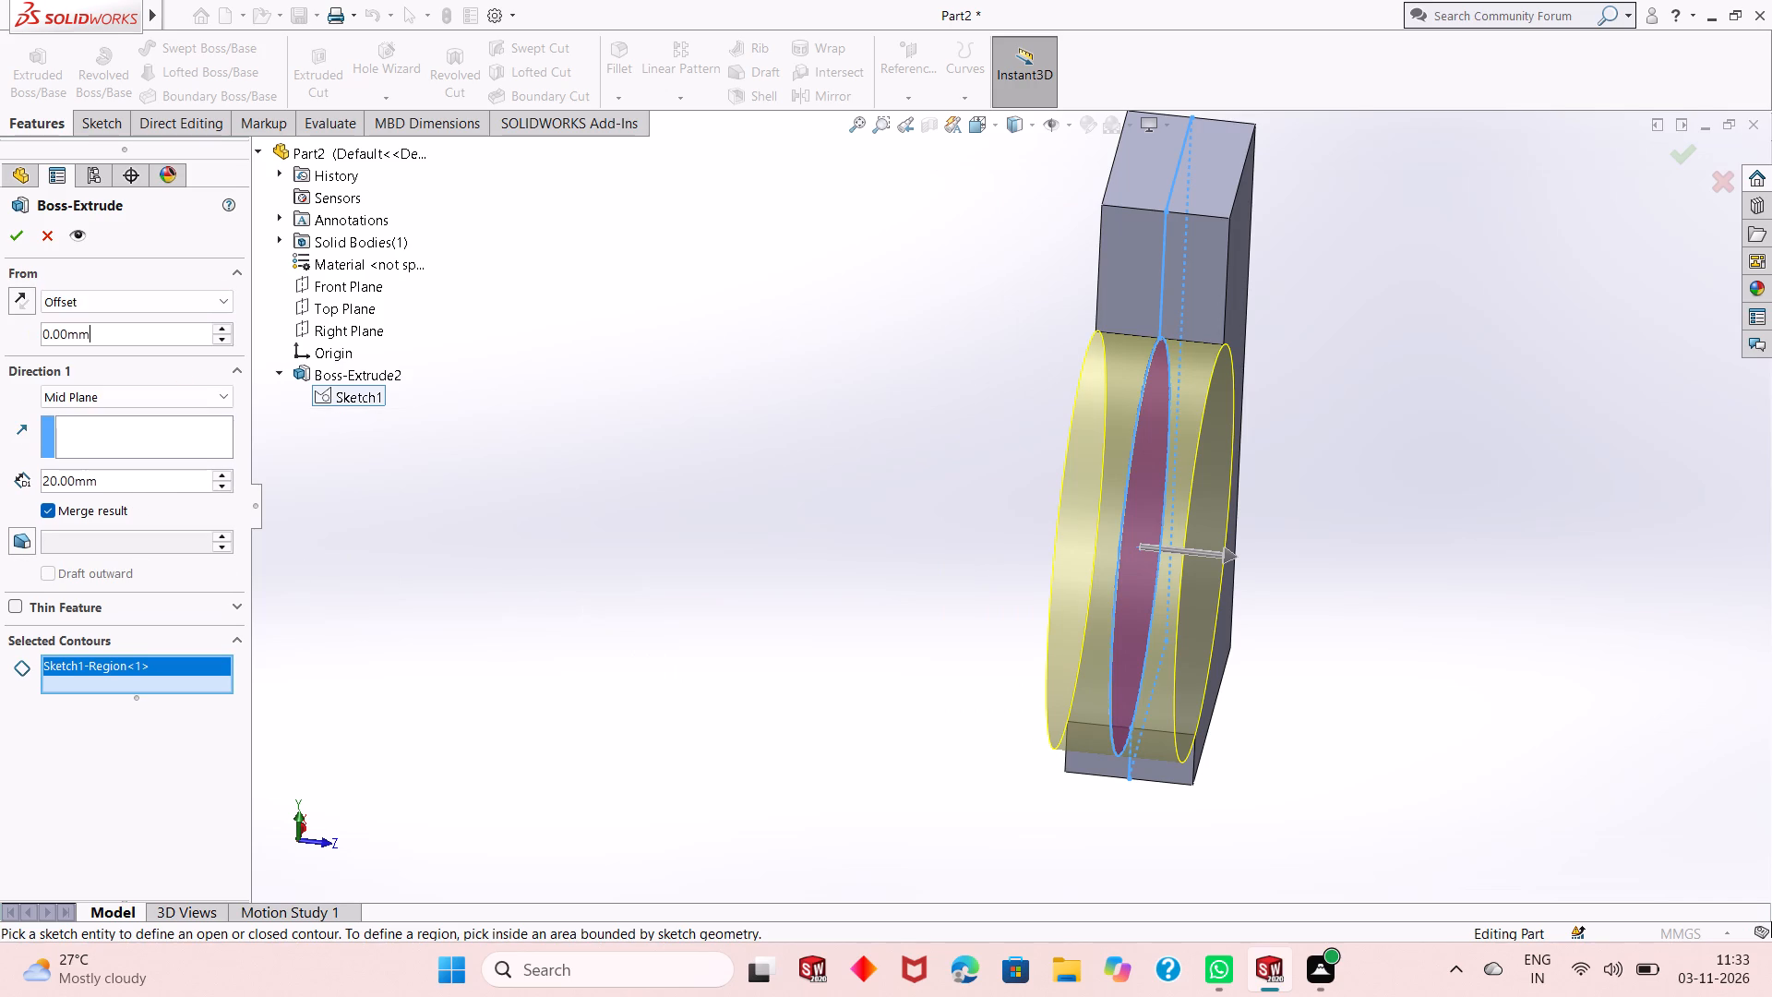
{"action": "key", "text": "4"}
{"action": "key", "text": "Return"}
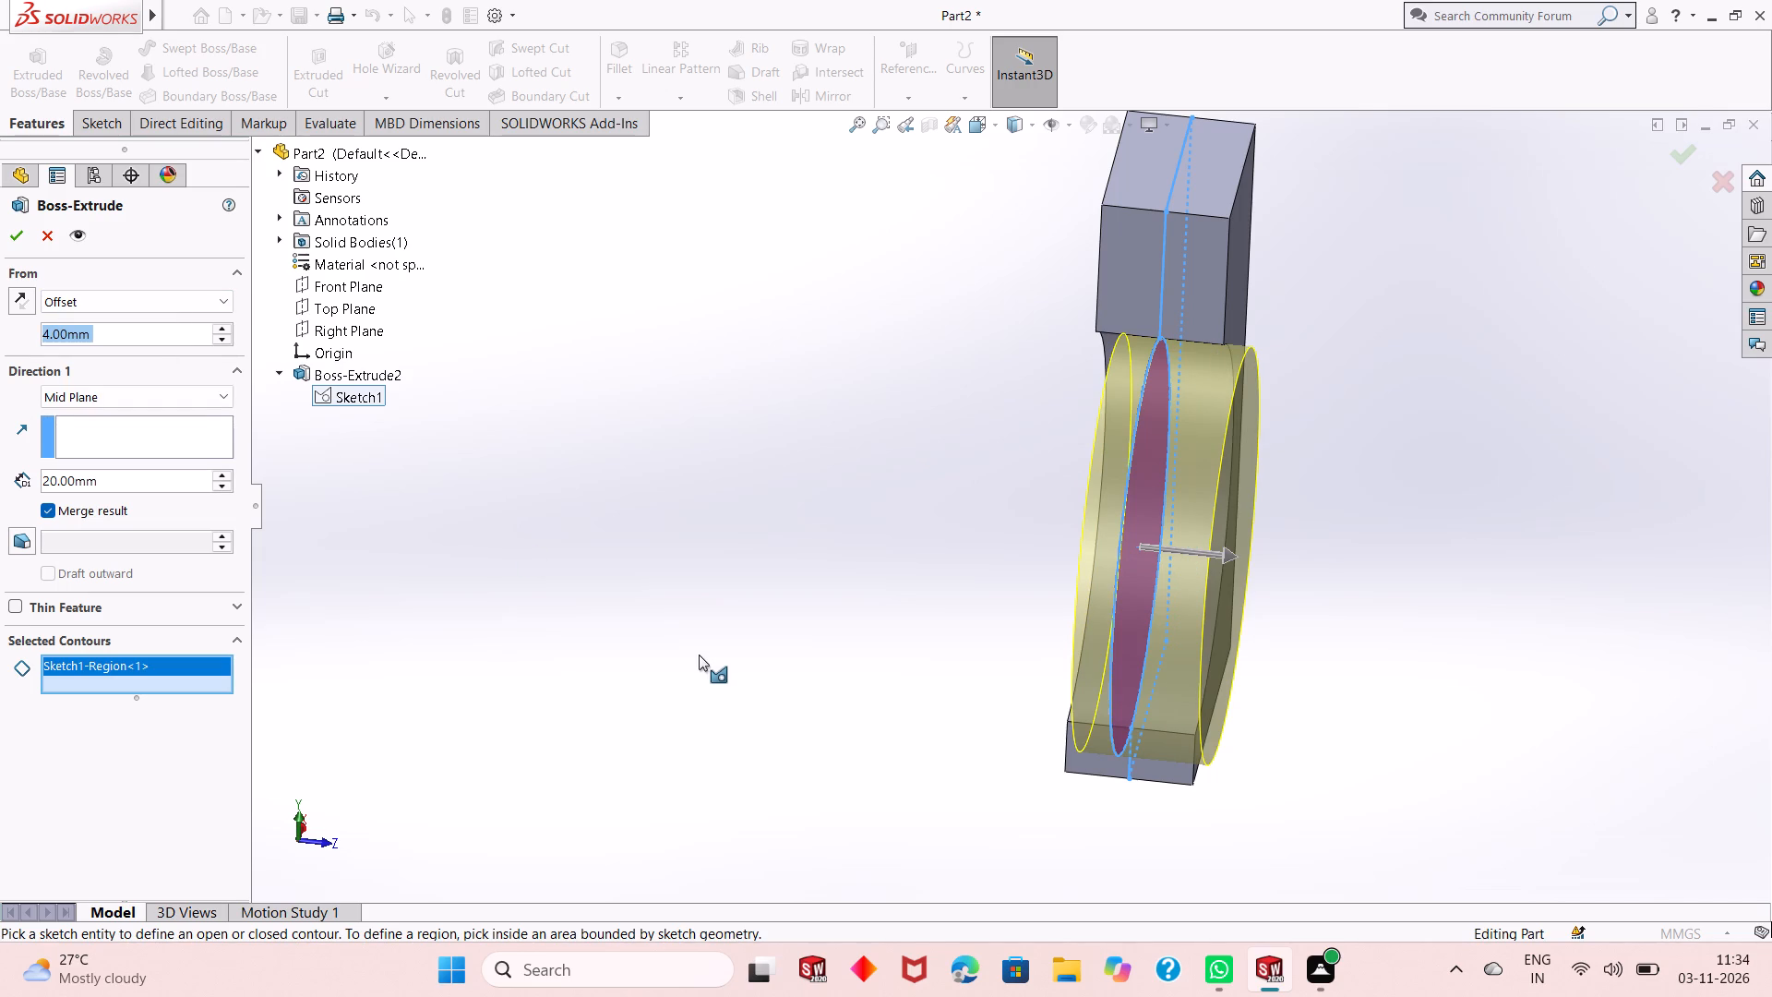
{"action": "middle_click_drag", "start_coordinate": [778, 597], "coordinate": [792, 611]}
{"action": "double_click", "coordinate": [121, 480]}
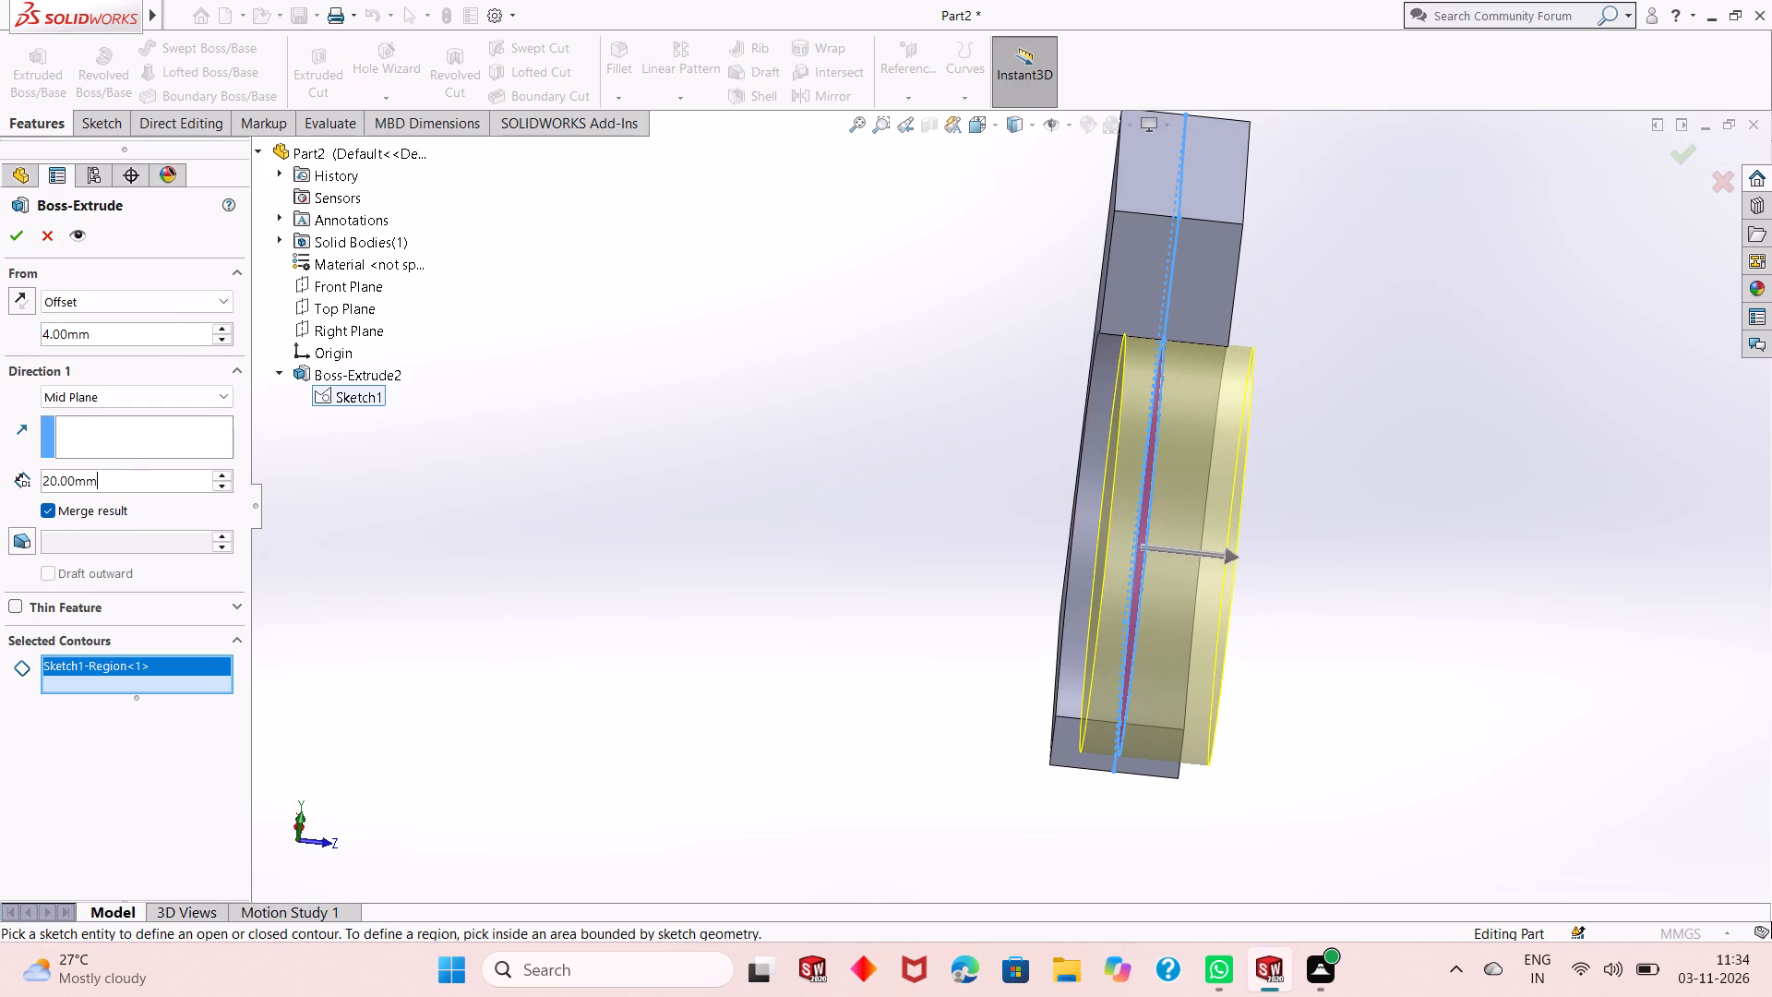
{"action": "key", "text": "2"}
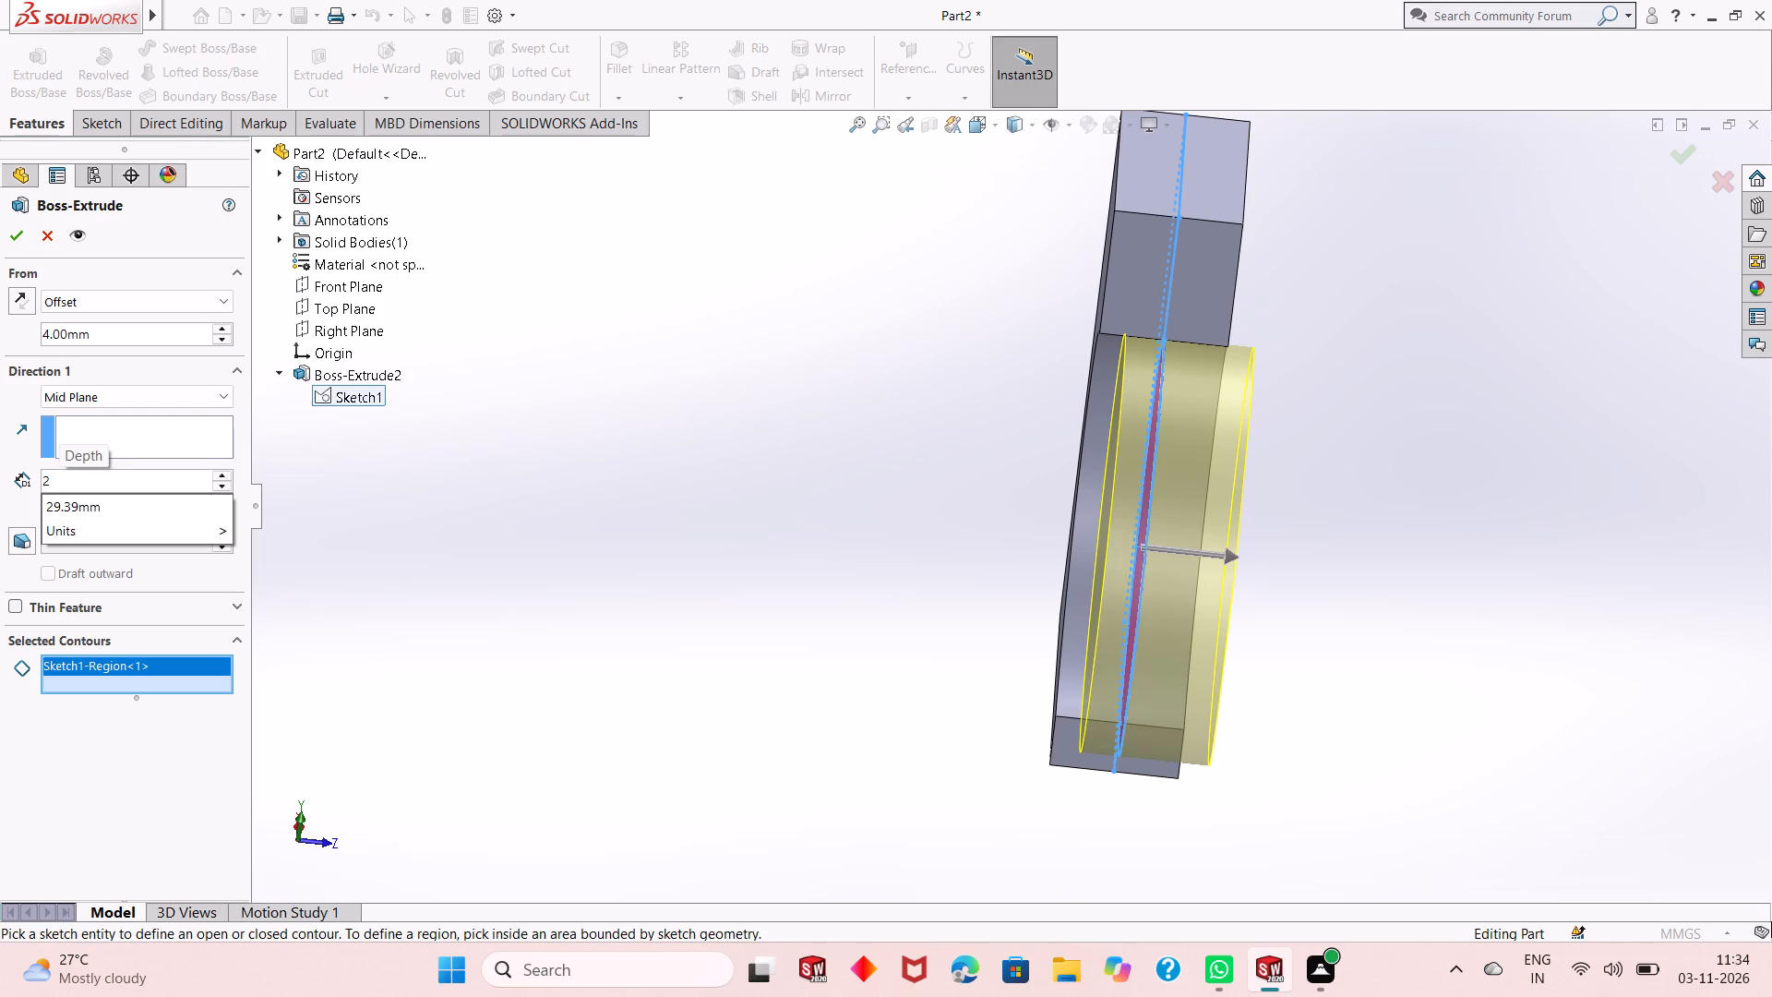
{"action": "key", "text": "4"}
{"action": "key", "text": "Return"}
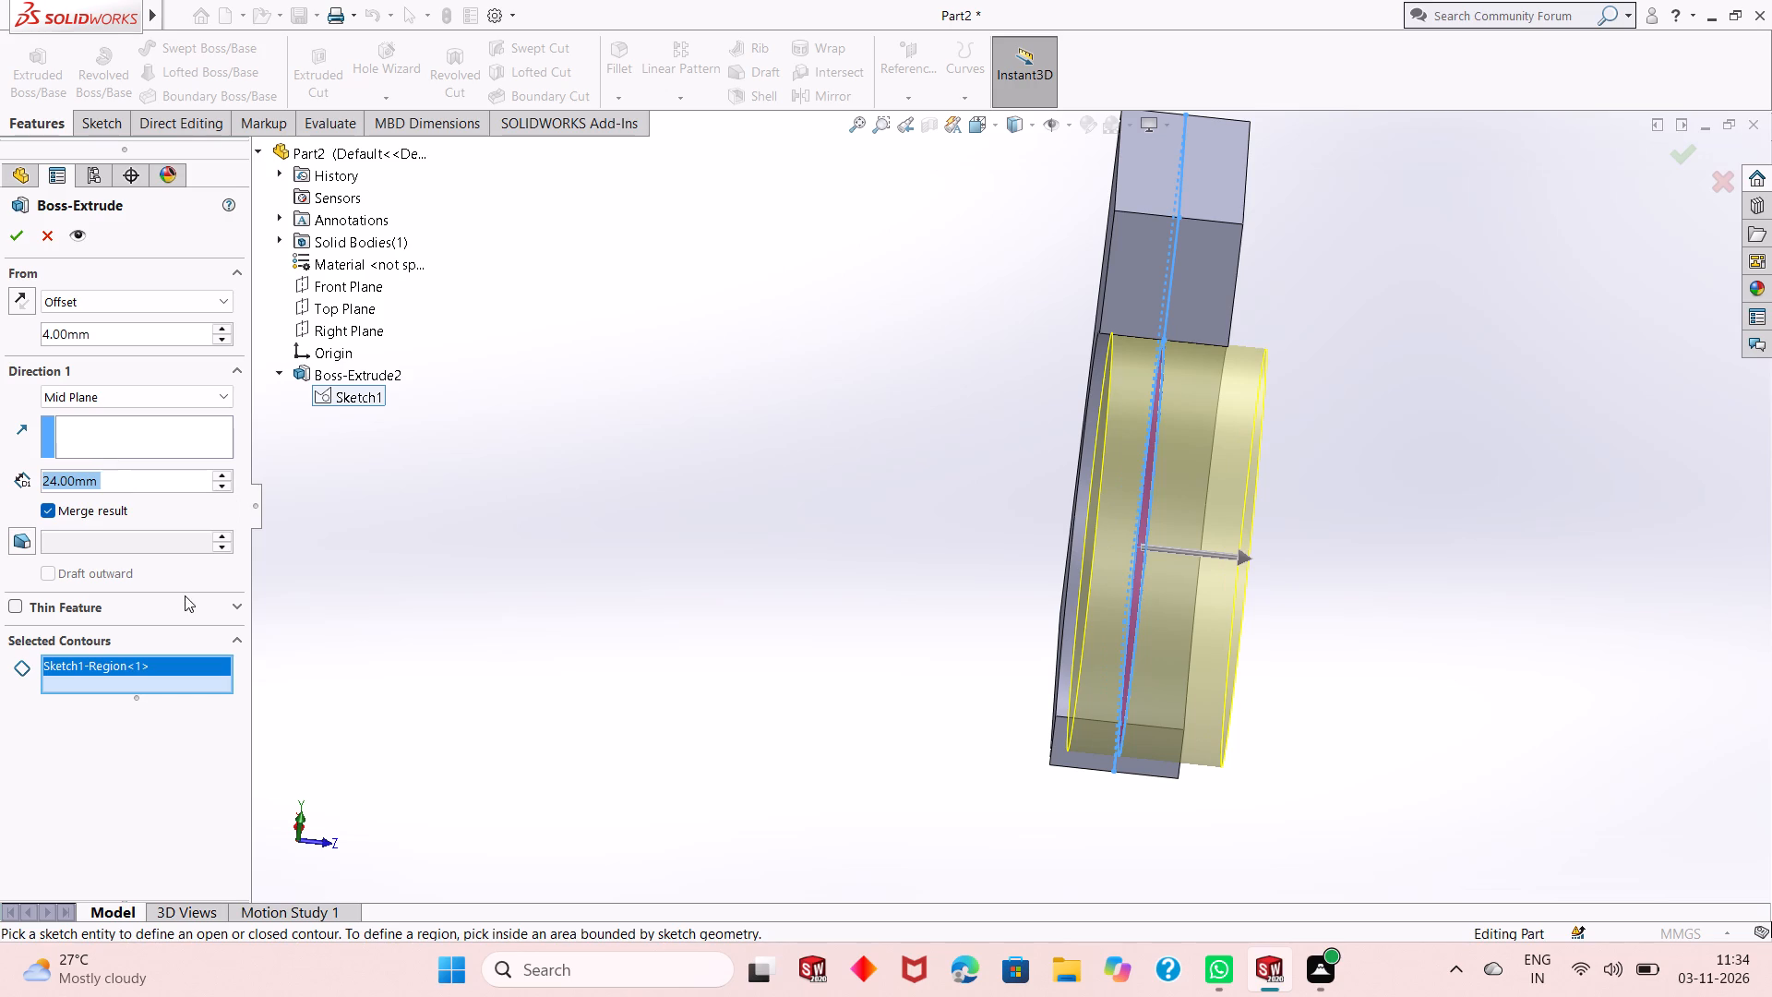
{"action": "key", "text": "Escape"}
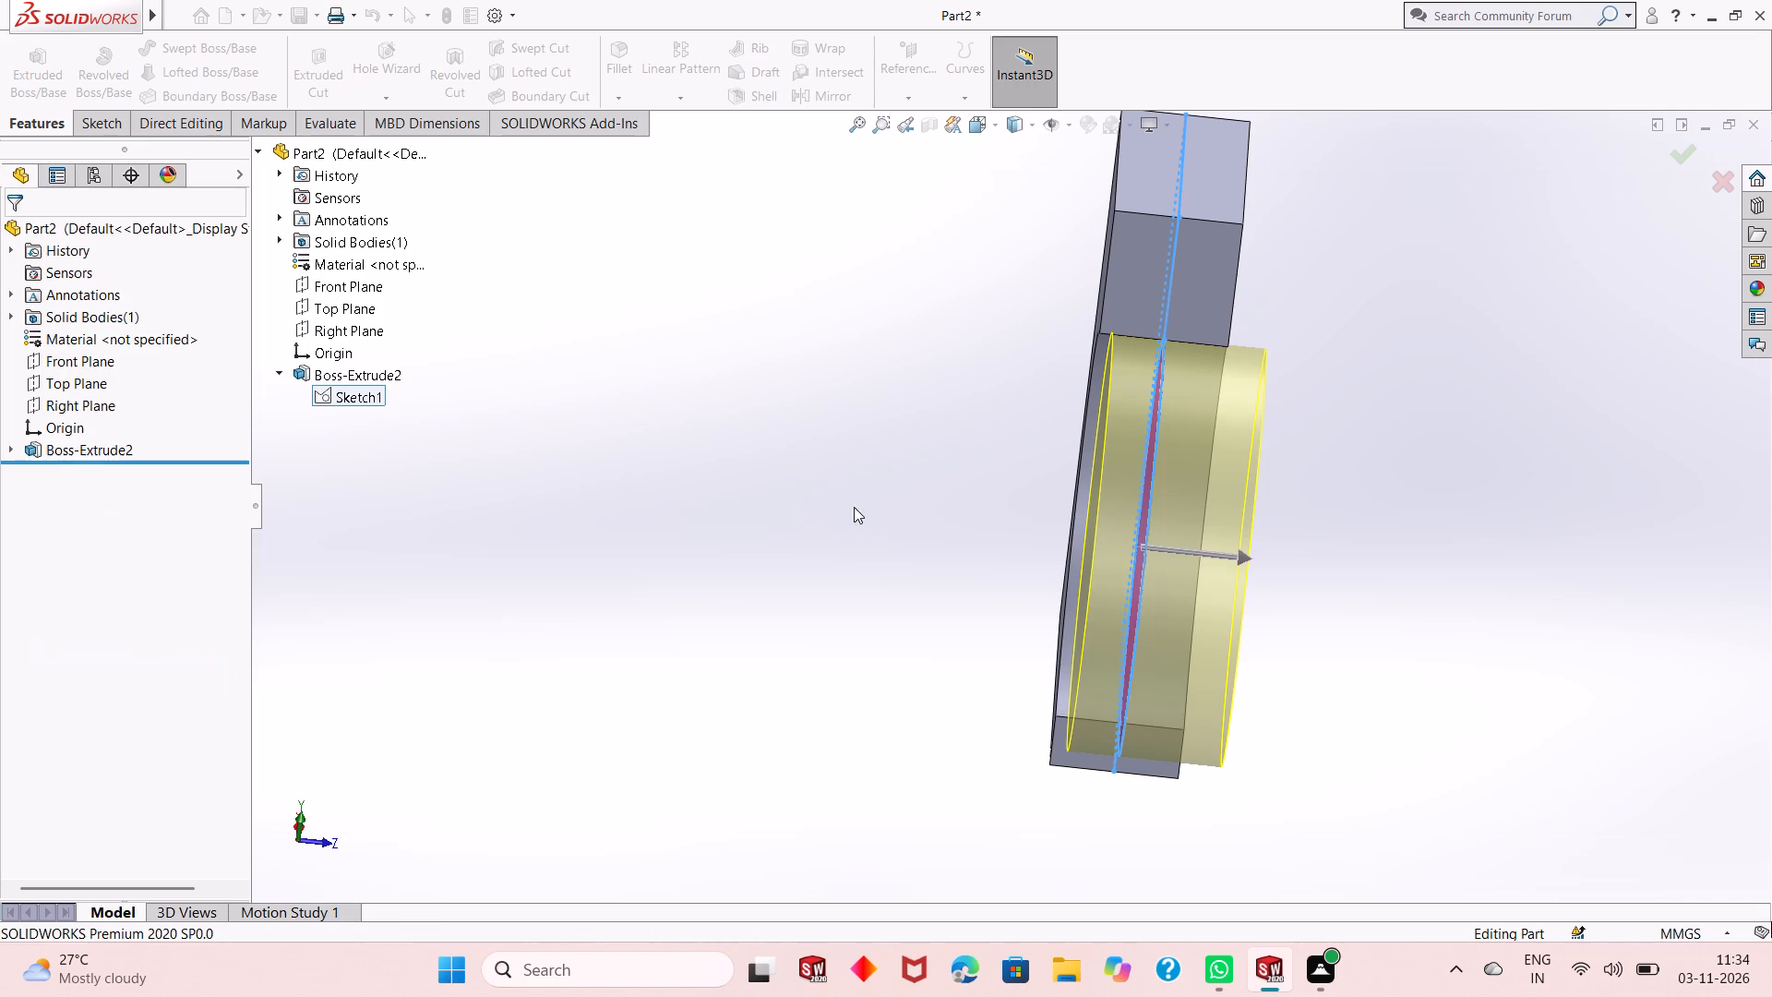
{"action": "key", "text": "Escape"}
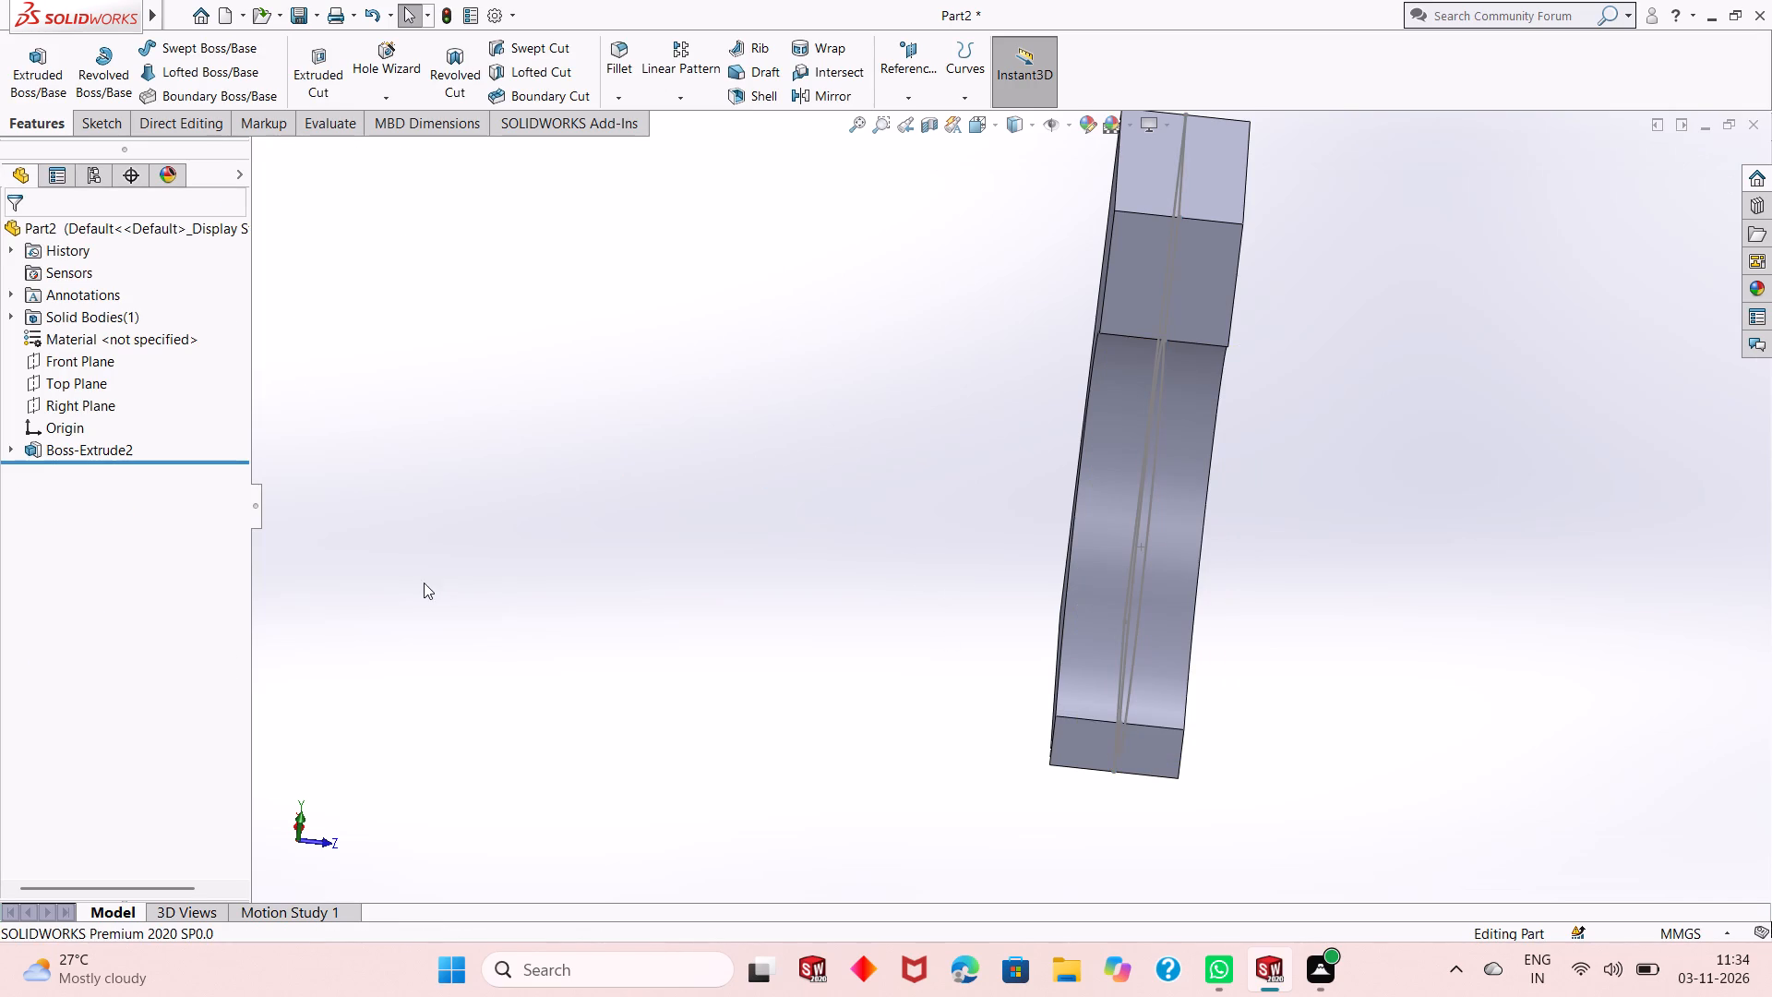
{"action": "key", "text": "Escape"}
Edit the extrusion of the notched block to use a Blind end condition instead of Mid Plane.
{"action": "left_click", "coordinate": [106, 452]}
{"action": "left_click", "coordinate": [136, 404]}
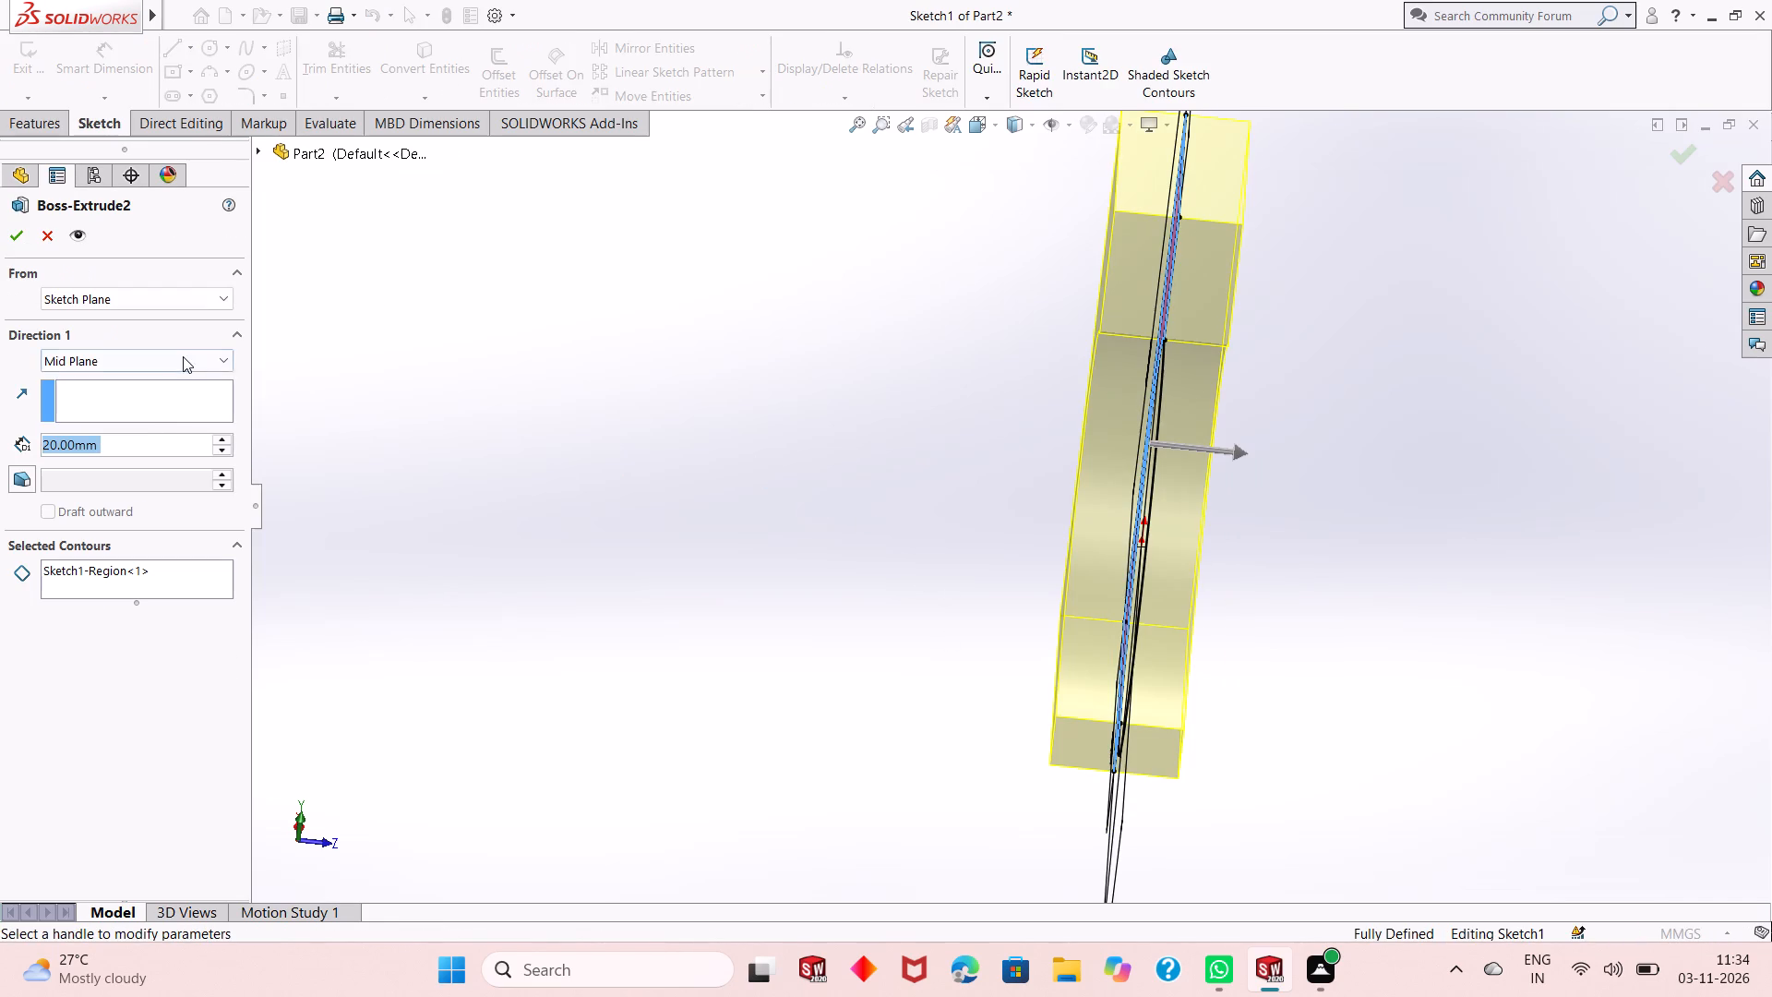
{"action": "left_click", "coordinate": [185, 352]}
{"action": "left_click", "coordinate": [182, 383]}
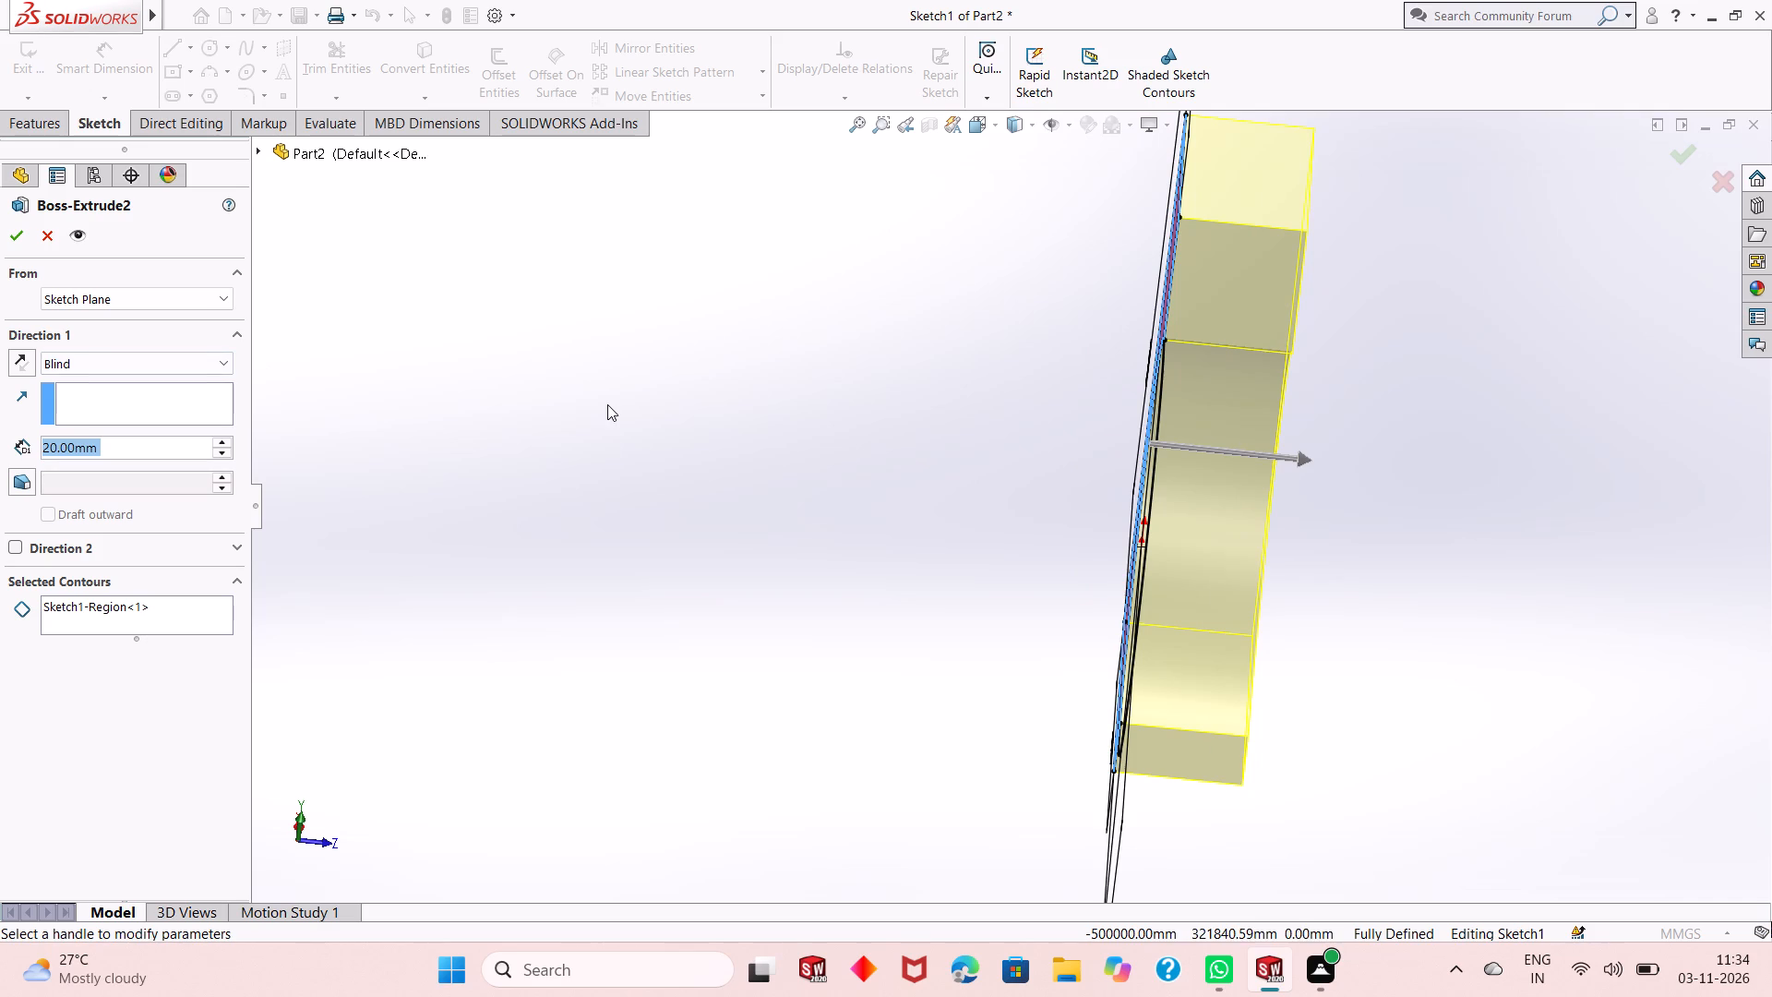
{"action": "scroll", "coordinate": [653, 500], "scroll_direction": "up", "scroll_amount": 2}
{"action": "middle_click_drag", "start_coordinate": [855, 571], "coordinate": [843, 604]}
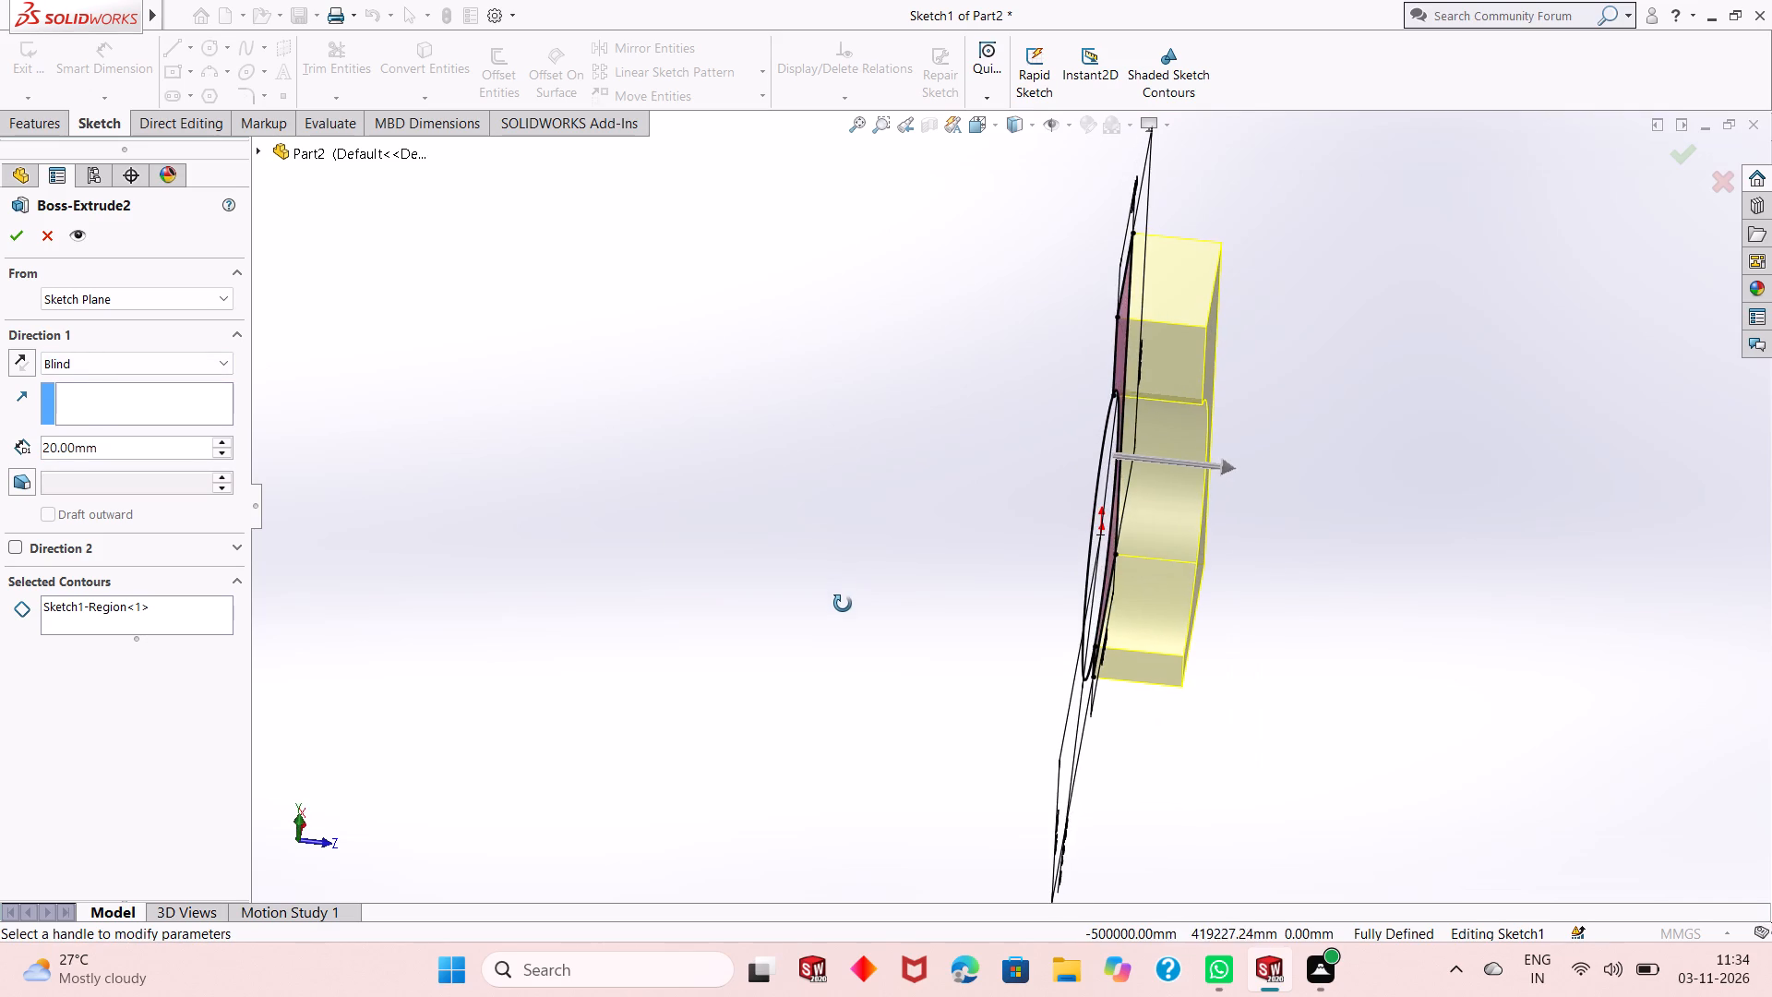
{"action": "middle_click_drag", "start_coordinate": [843, 604], "coordinate": [843, 605]}
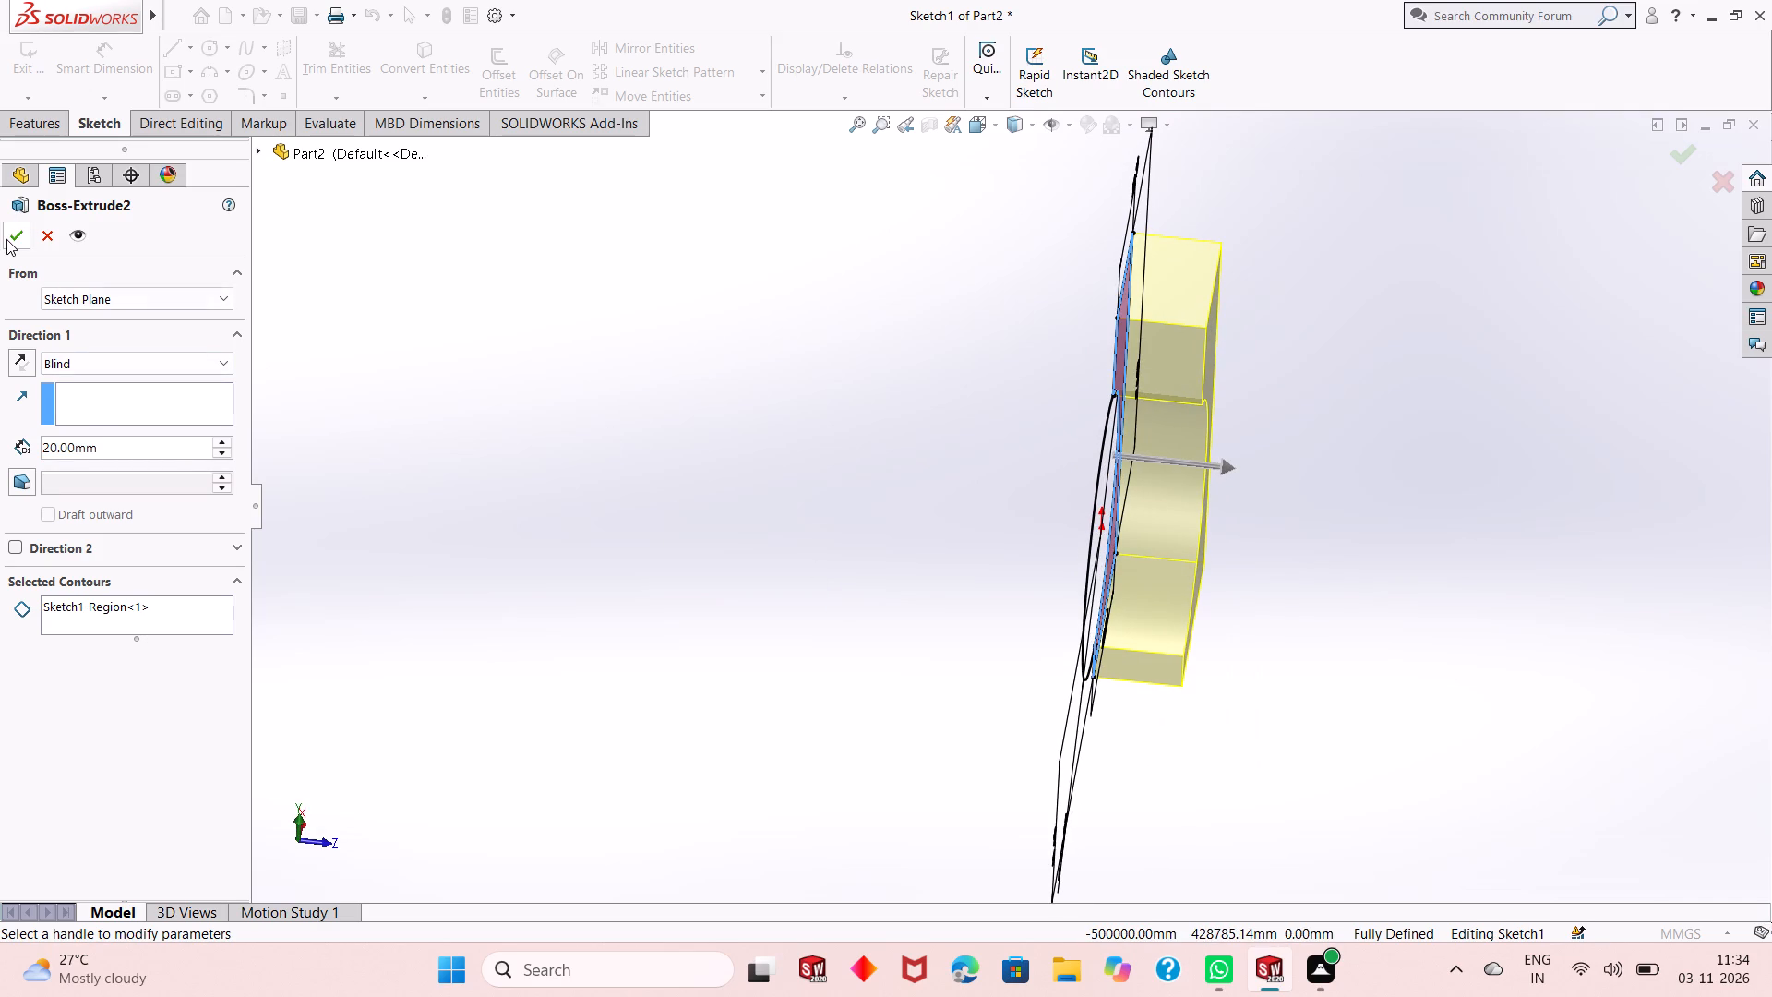
{"action": "left_click", "coordinate": [6, 239]}
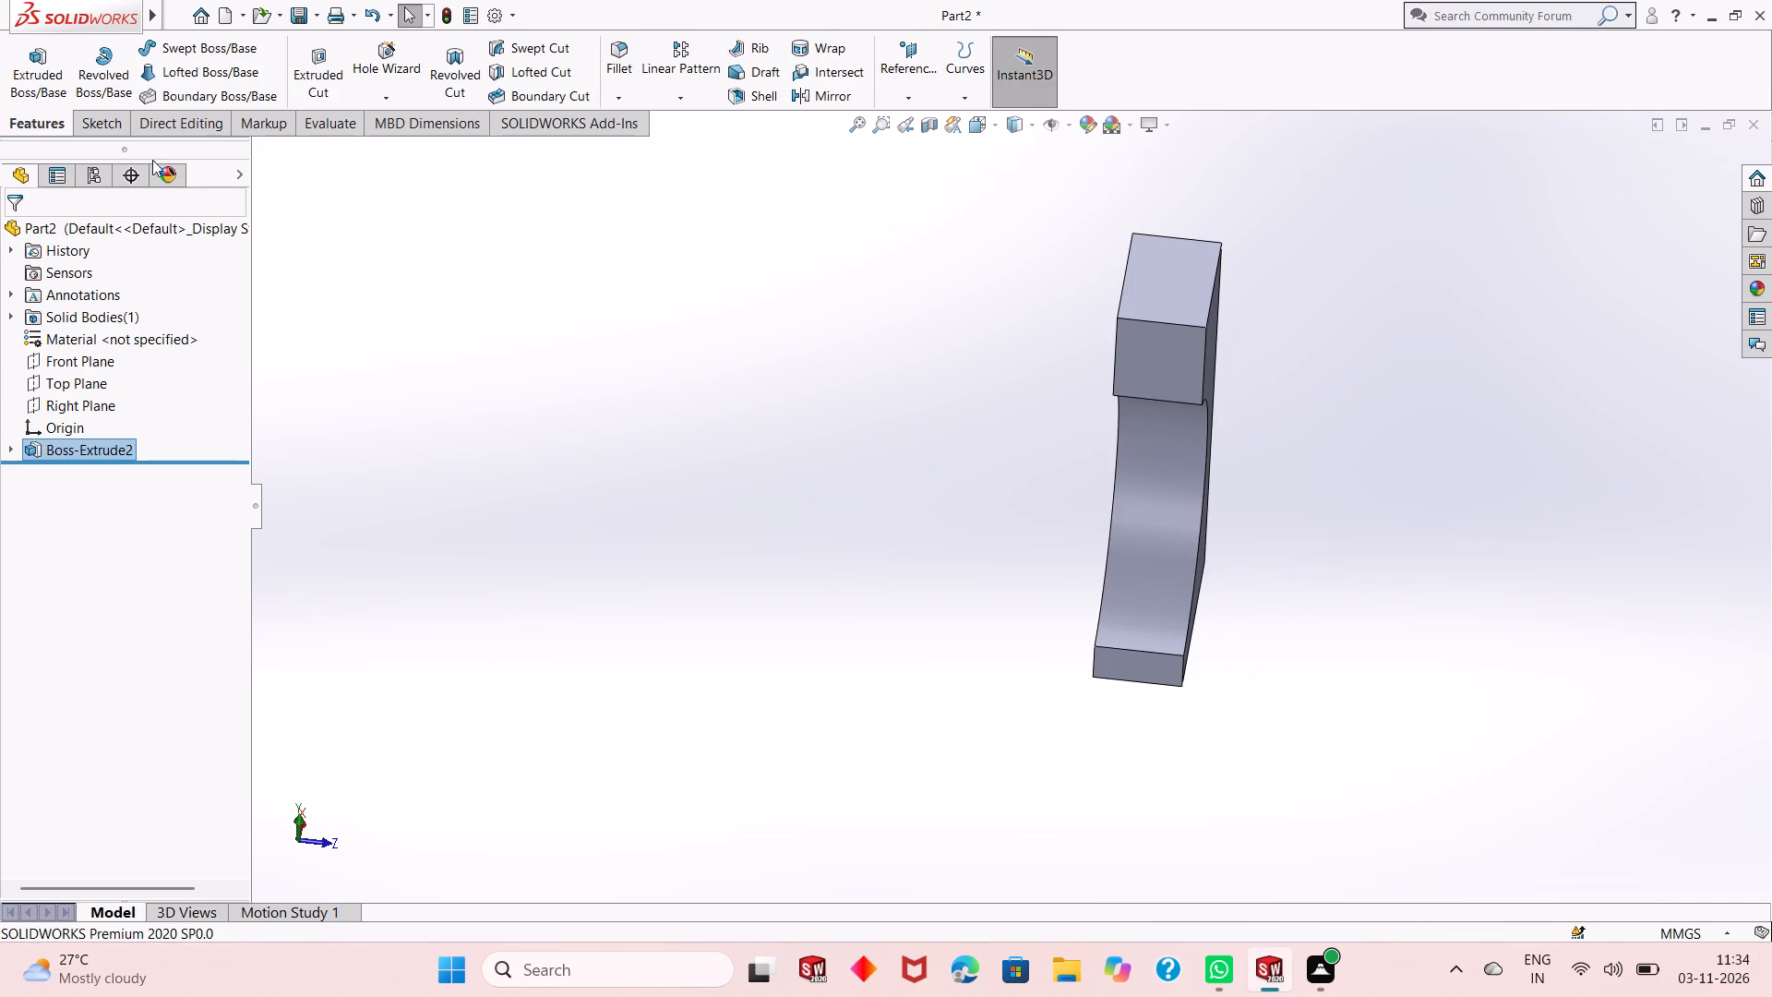
Extrude Sketch1's full circle region as a Blind boss with a 24 mm depth, merged with the block.
{"action": "left_click", "coordinate": [45, 77]}
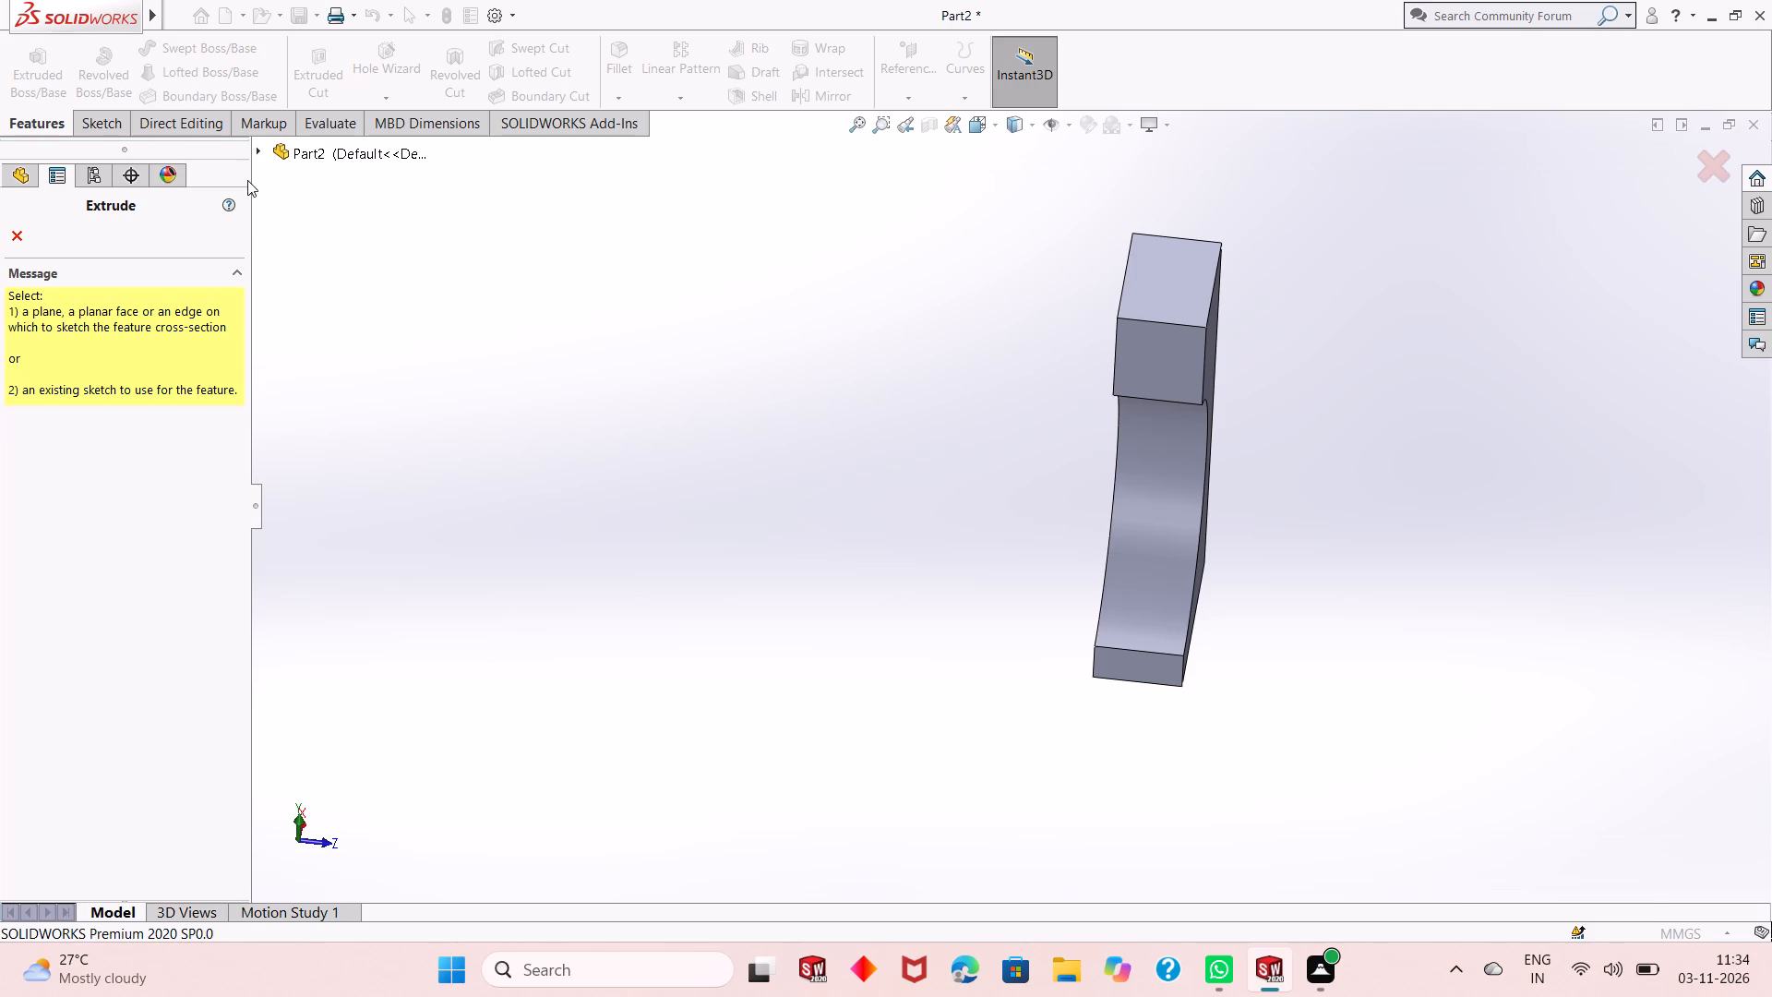
{"action": "left_click", "coordinate": [257, 150]}
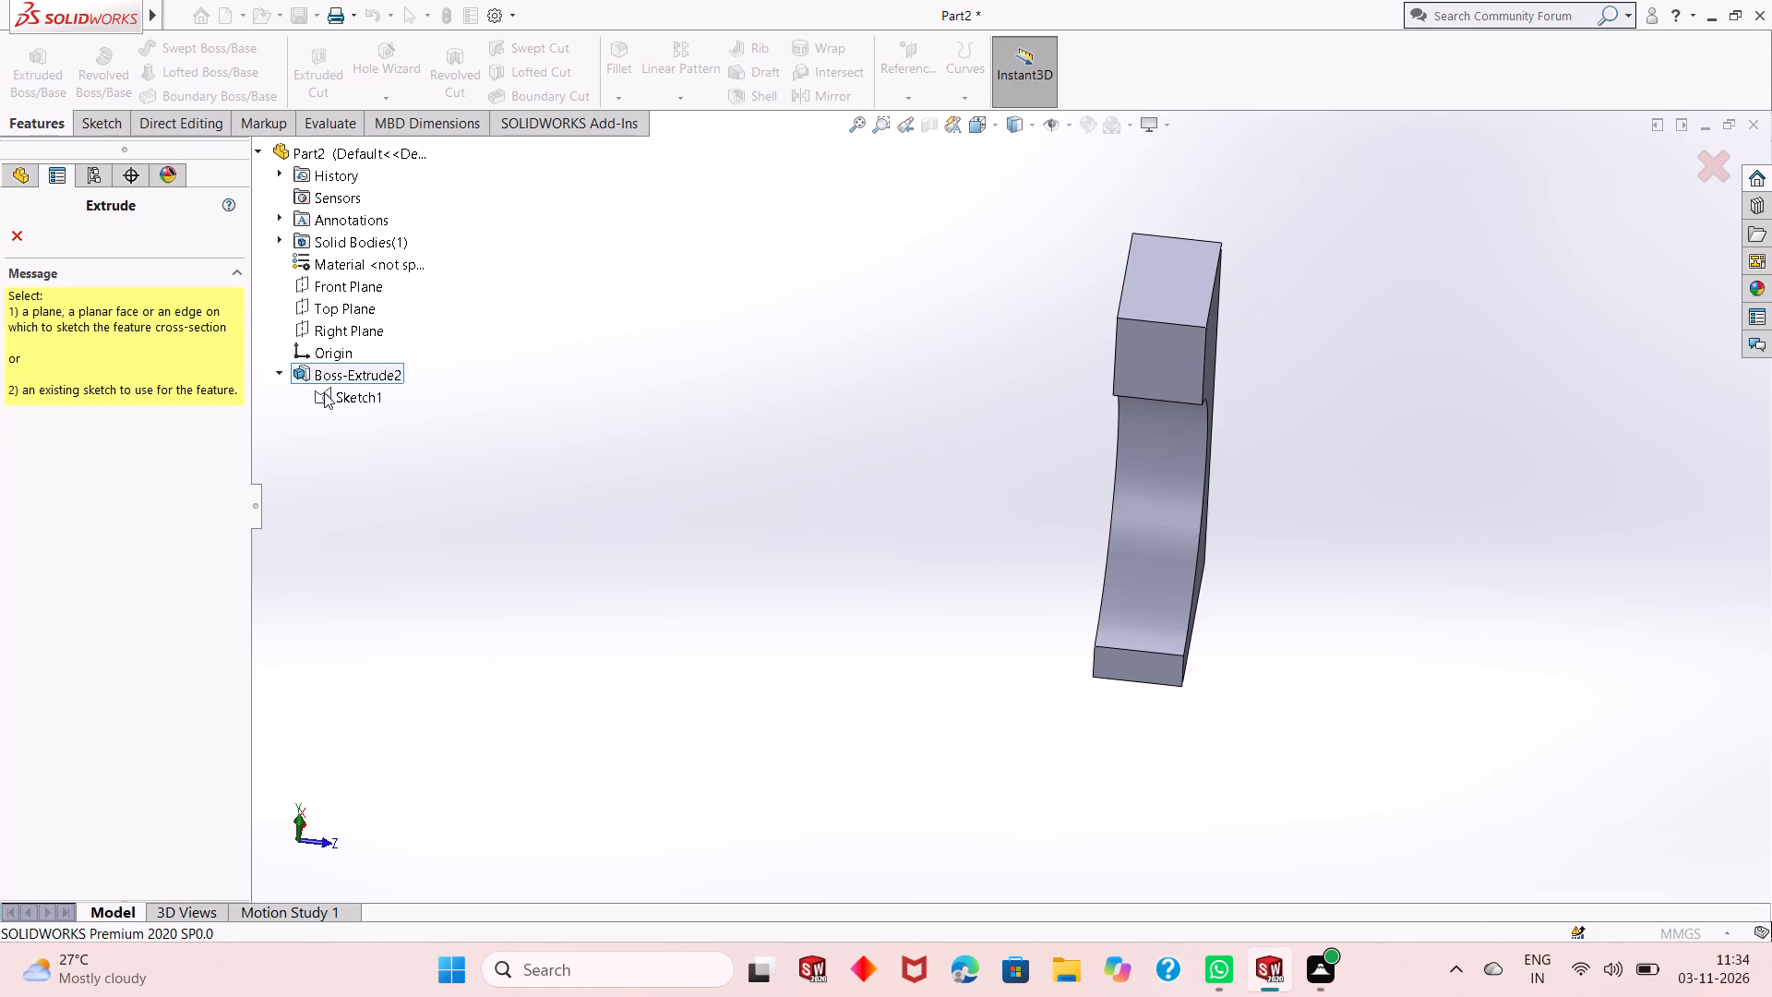
{"action": "left_click", "coordinate": [327, 393]}
{"action": "middle_click_drag", "start_coordinate": [1080, 676], "coordinate": [1028, 586]}
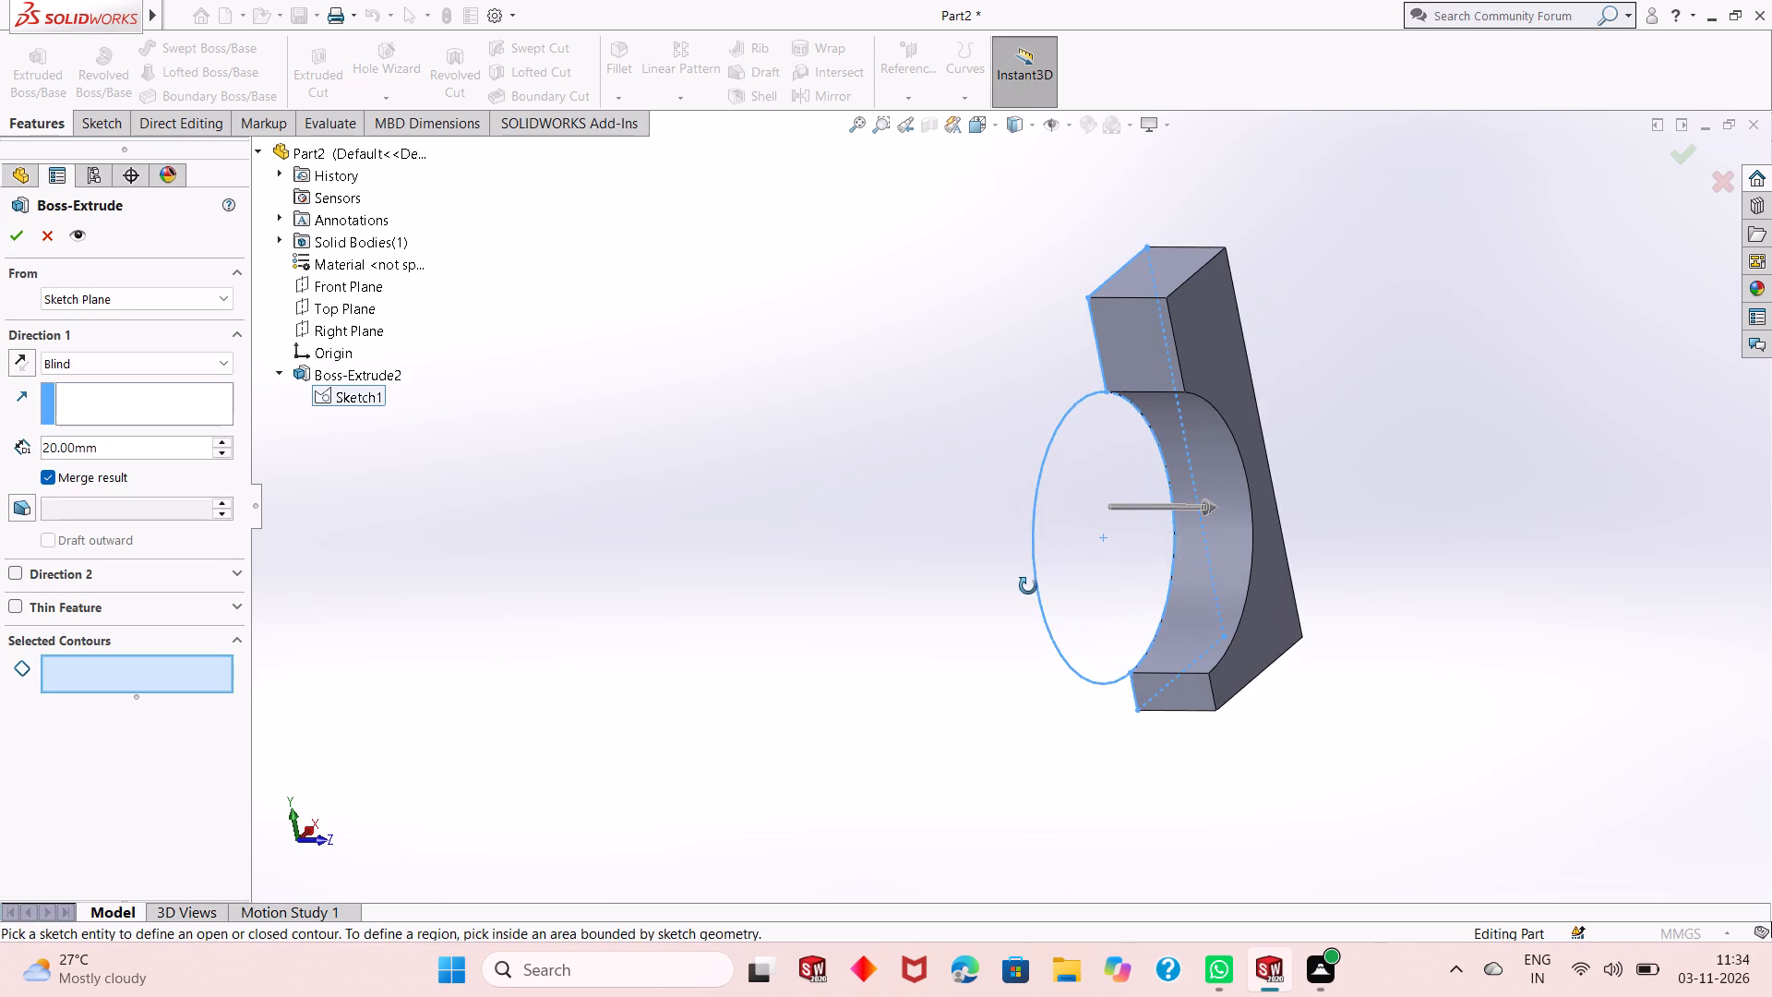
{"action": "middle_click_drag", "start_coordinate": [1028, 586], "coordinate": [1027, 586]}
{"action": "left_click", "coordinate": [1060, 572]}
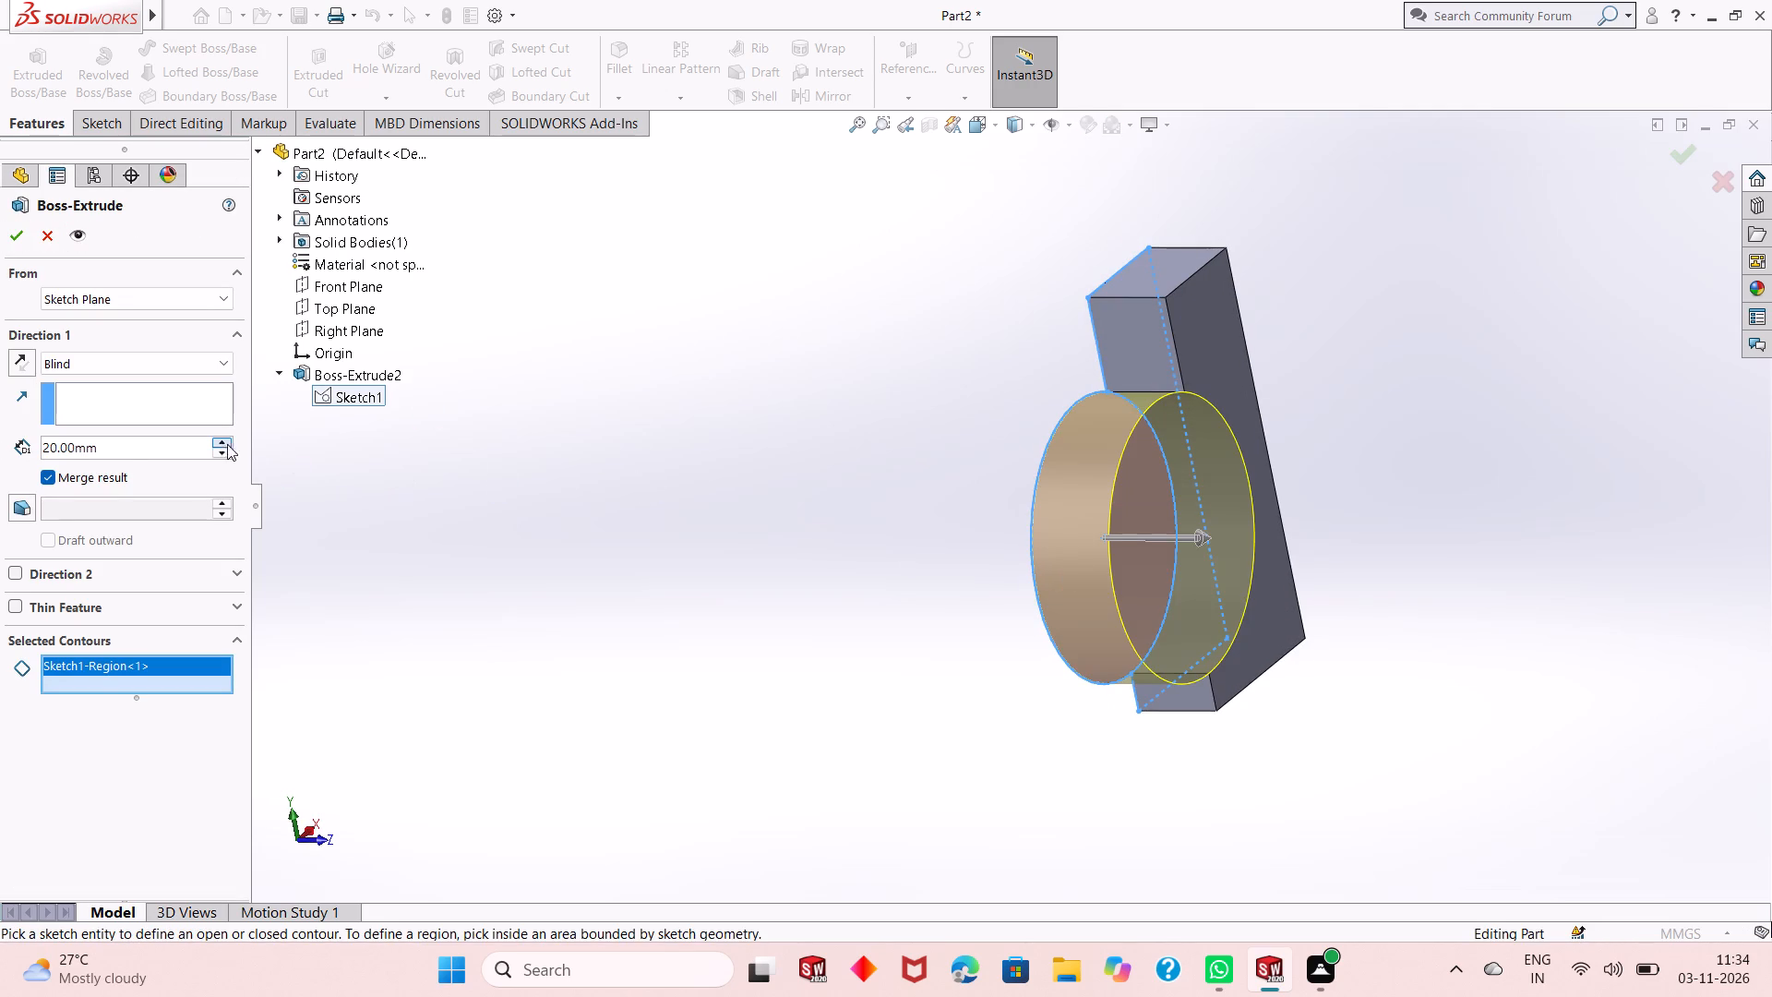
{"action": "double_click", "coordinate": [120, 444]}
{"action": "type", "text": "24"}
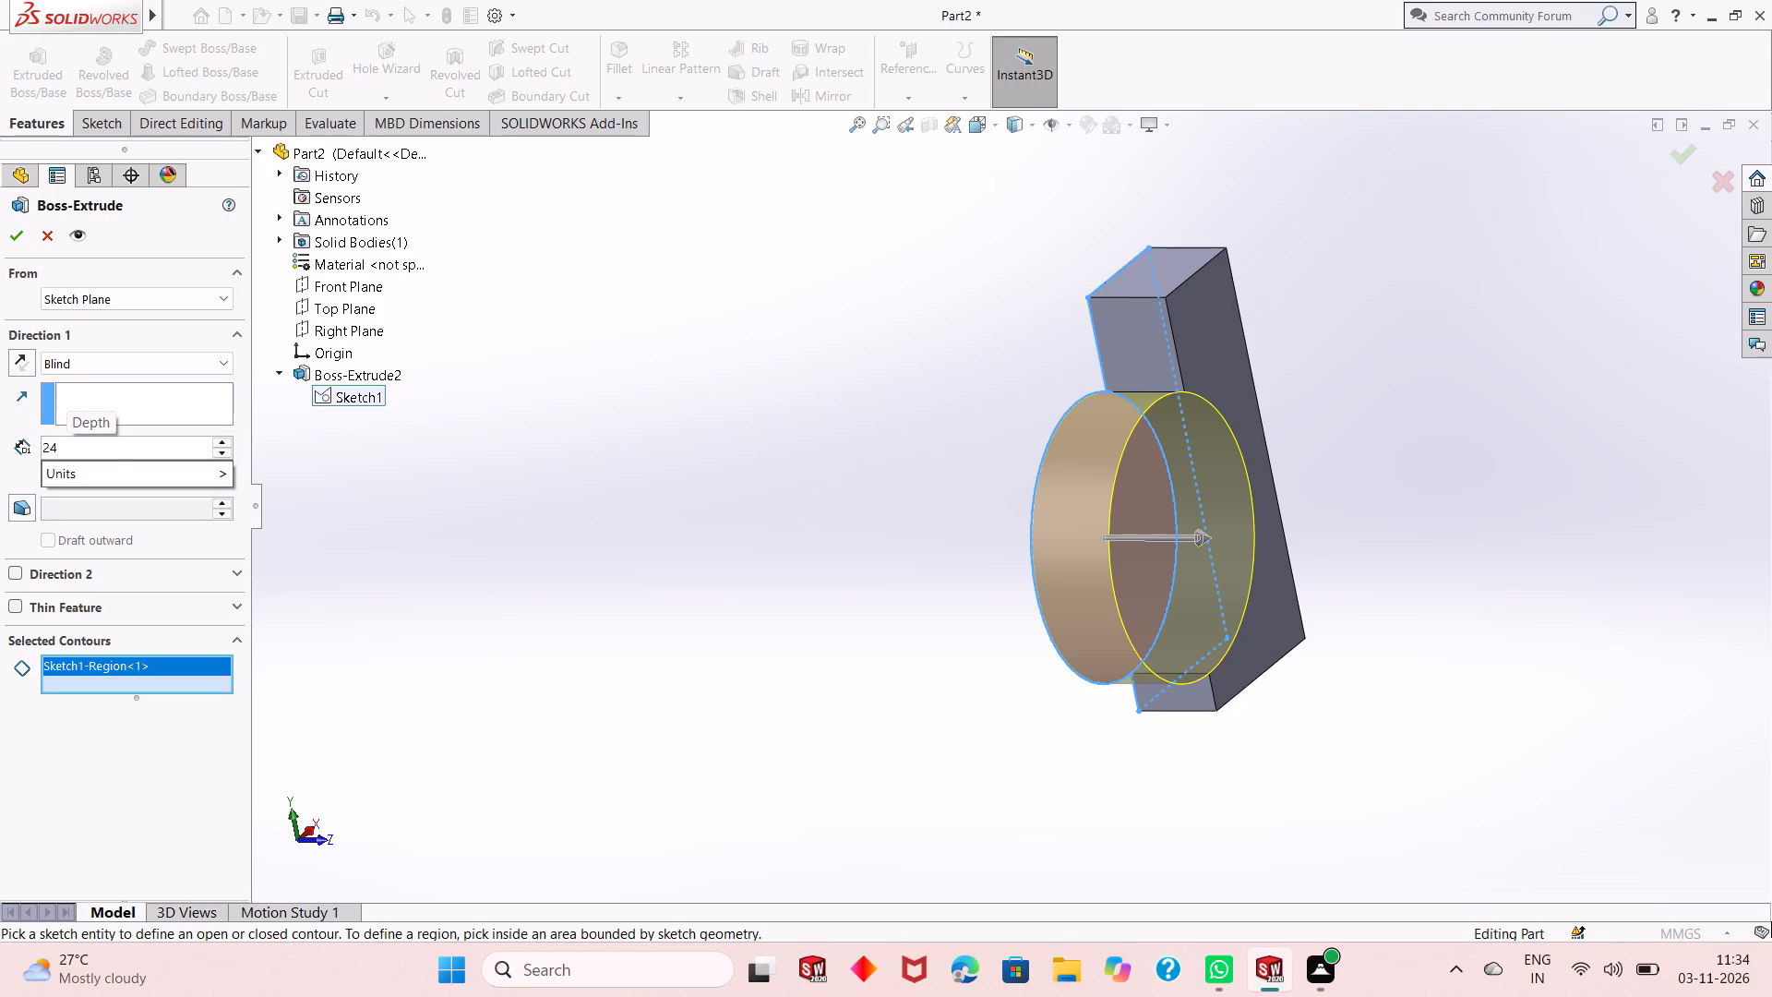
{"action": "key", "text": "Return"}
{"action": "middle_click_drag", "start_coordinate": [807, 585], "coordinate": [828, 689]}
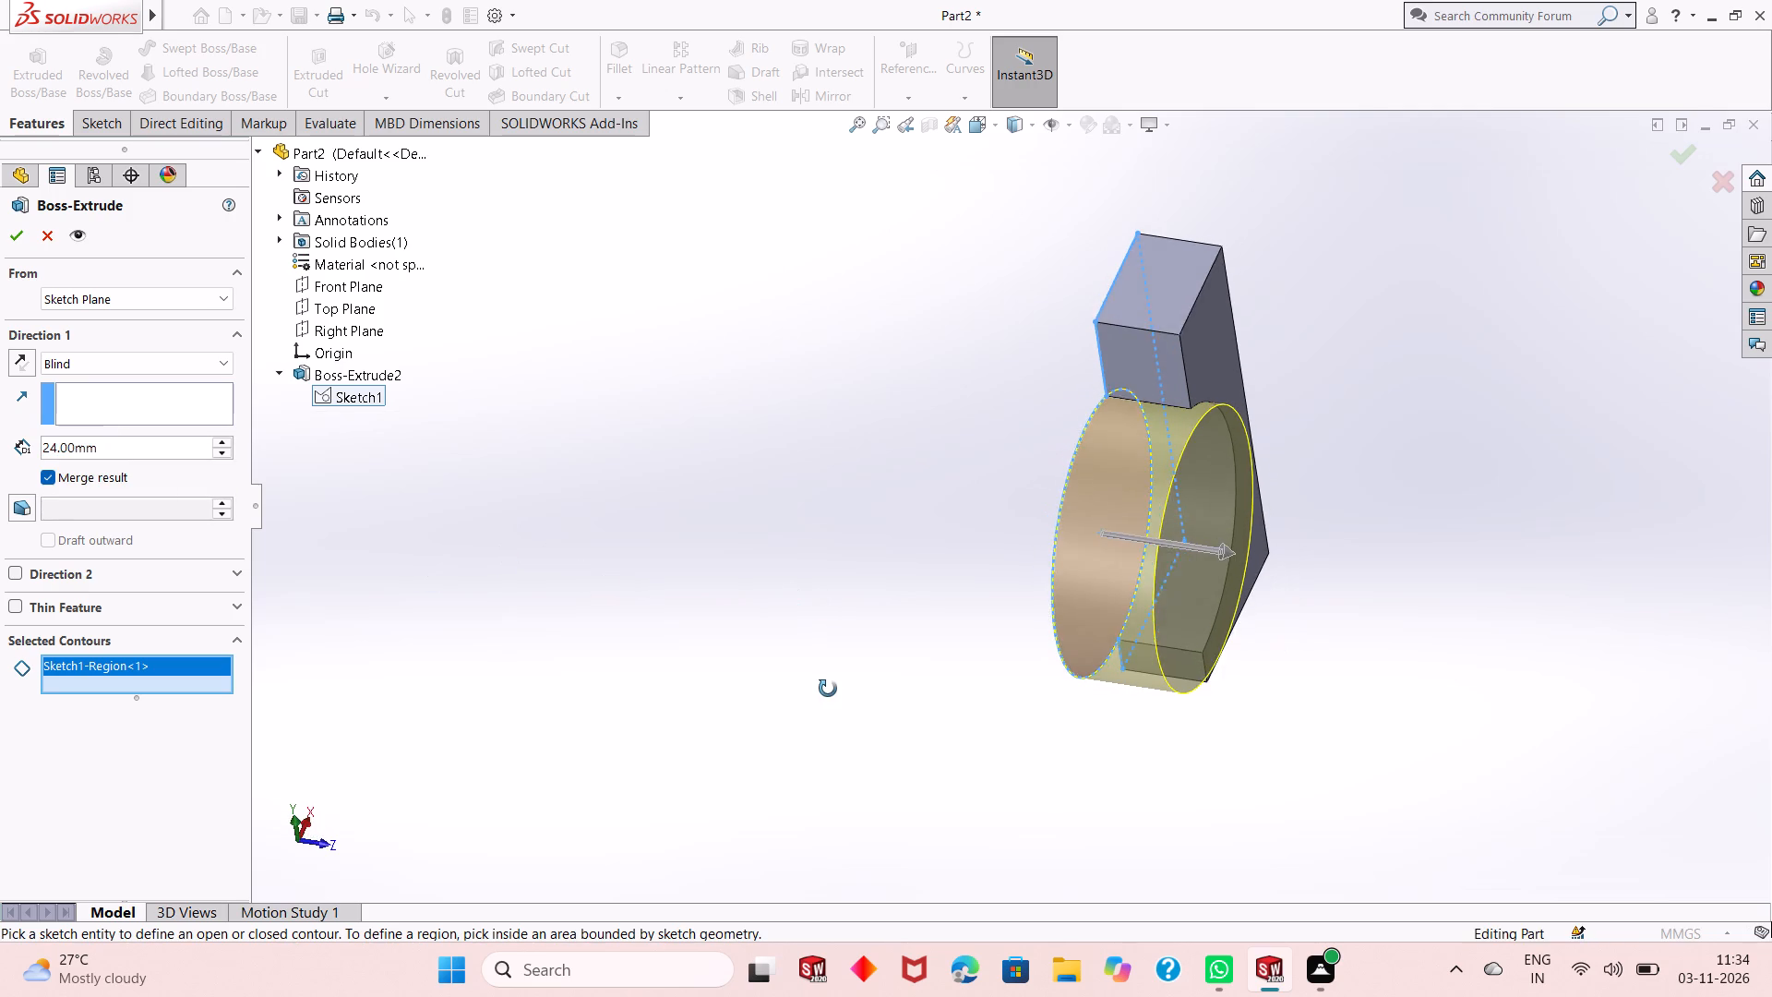
{"action": "middle_click_drag", "start_coordinate": [828, 689], "coordinate": [831, 695]}
{"action": "left_click", "coordinate": [14, 237]}
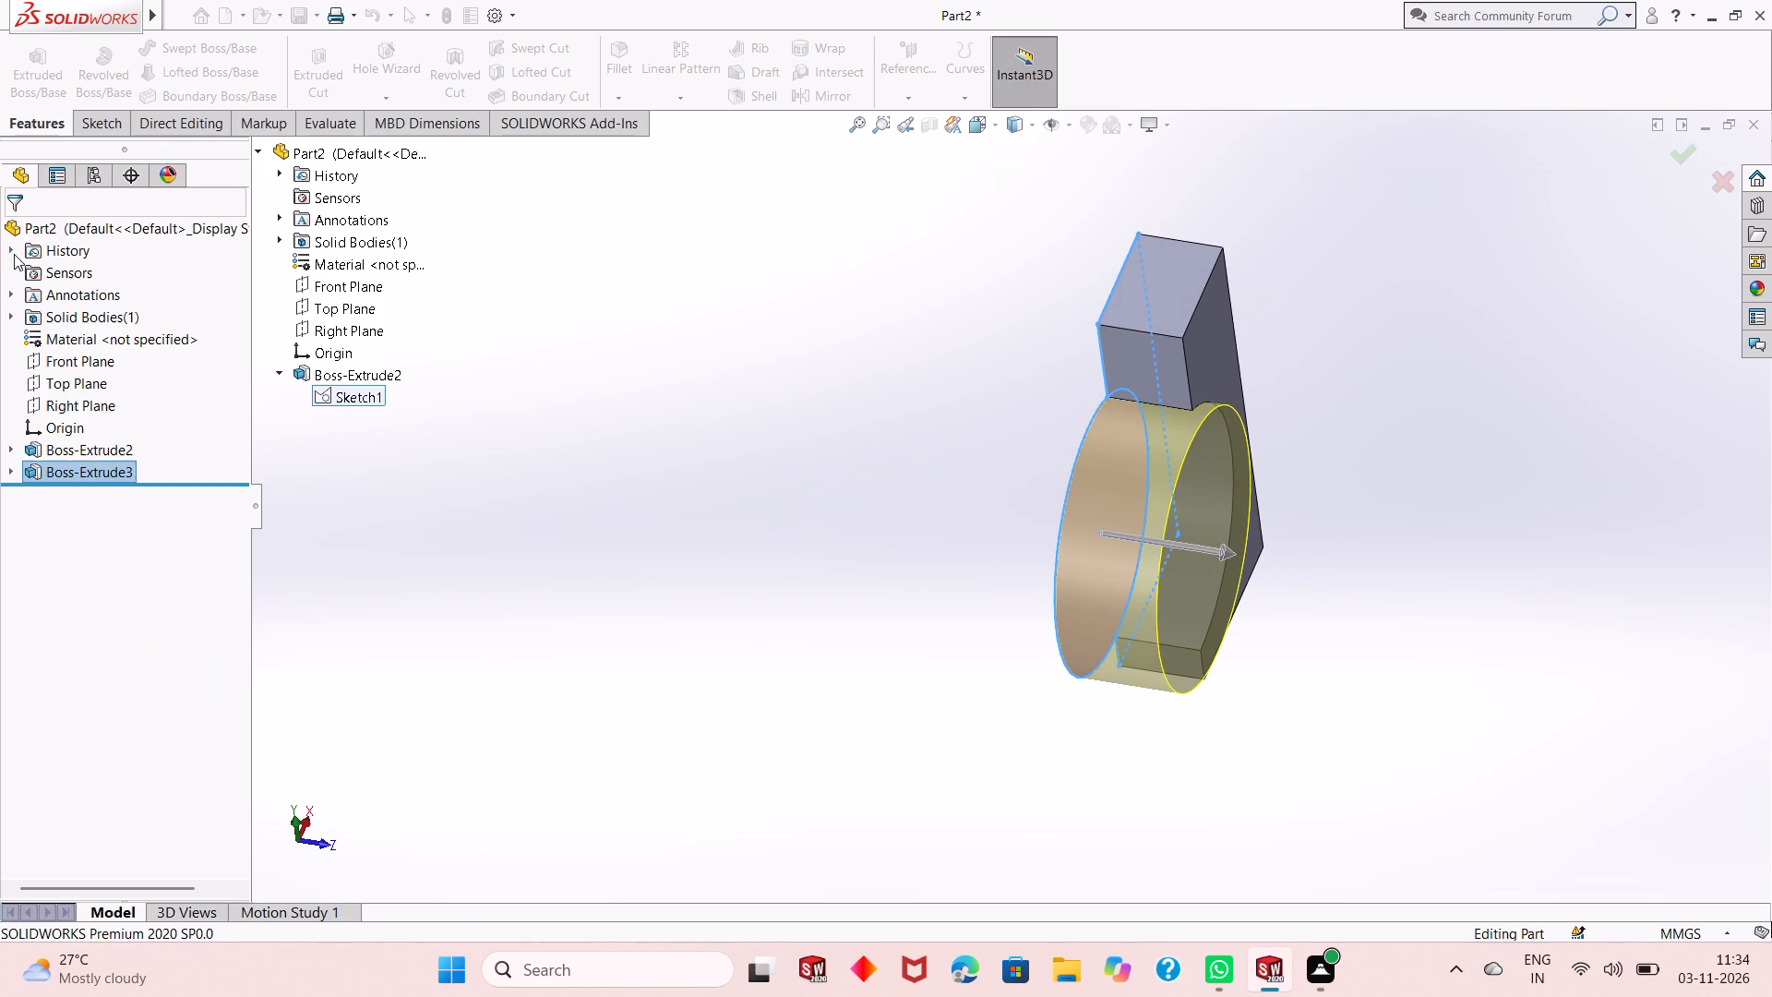
{"action": "left_click", "coordinate": [986, 530]}
Start a new sketch on the circular boss's front face, viewed normal to that face.
{"action": "middle_click_drag", "start_coordinate": [1015, 657], "coordinate": [973, 461]}
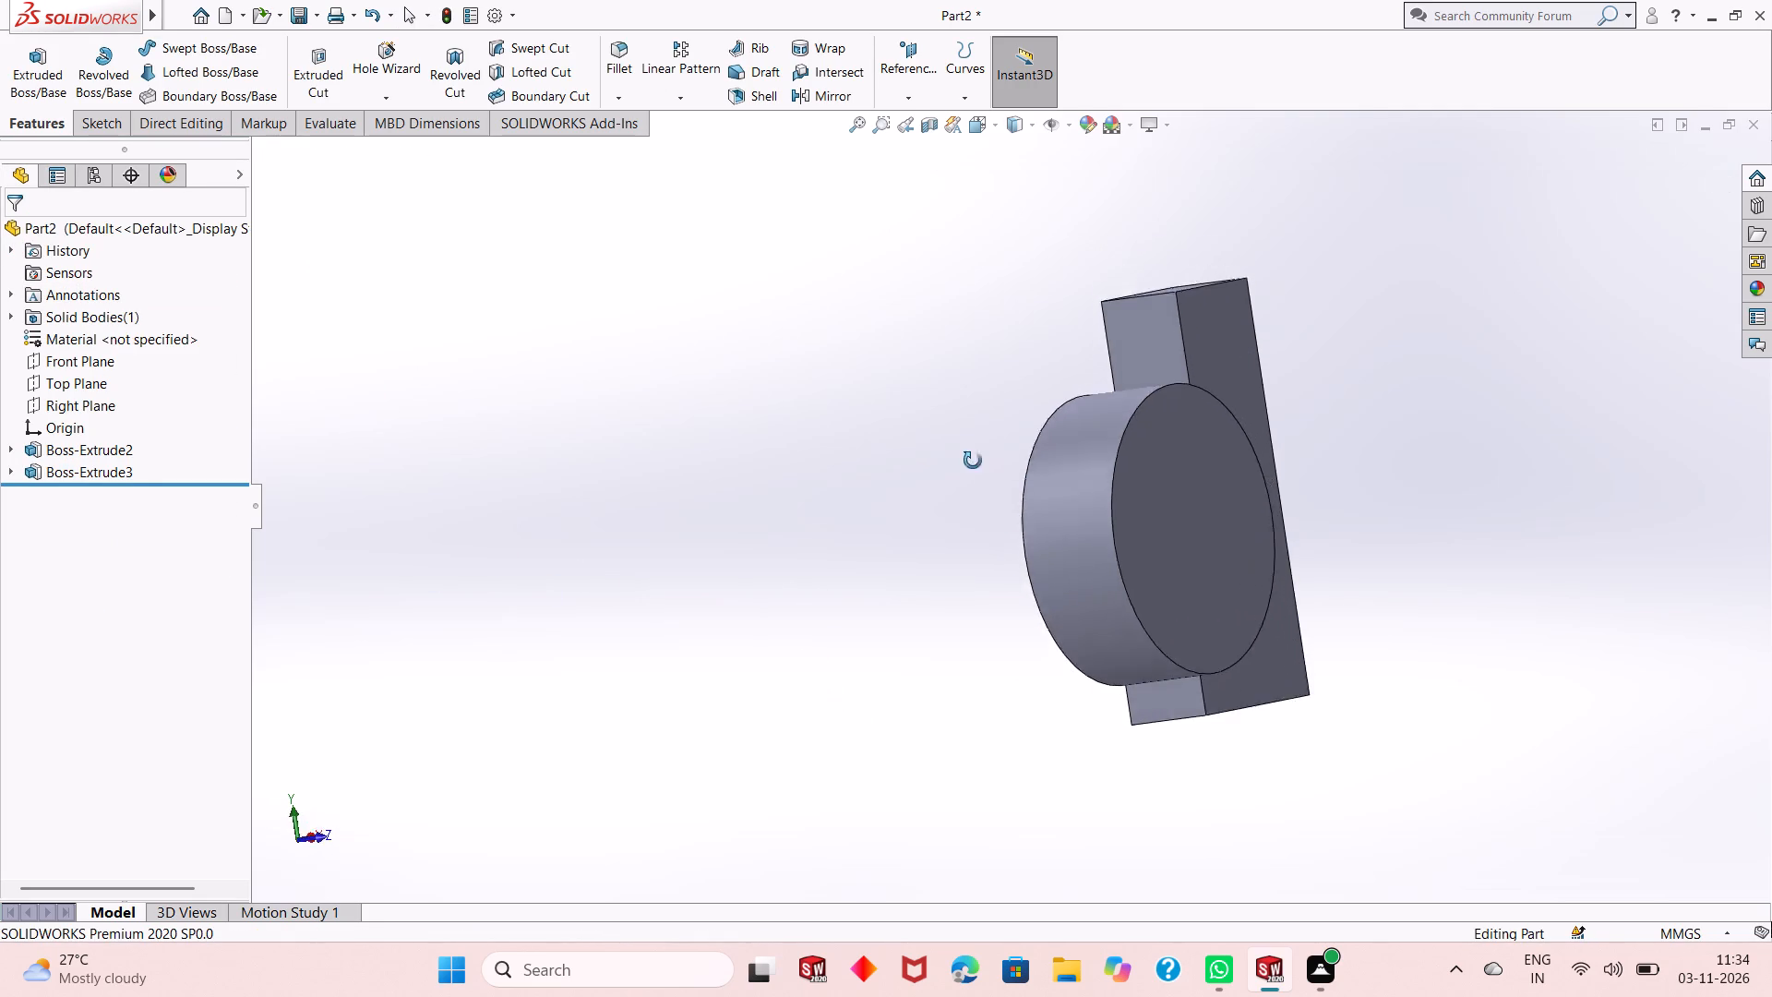
{"action": "middle_click_drag", "start_coordinate": [973, 461], "coordinate": [856, 567]}
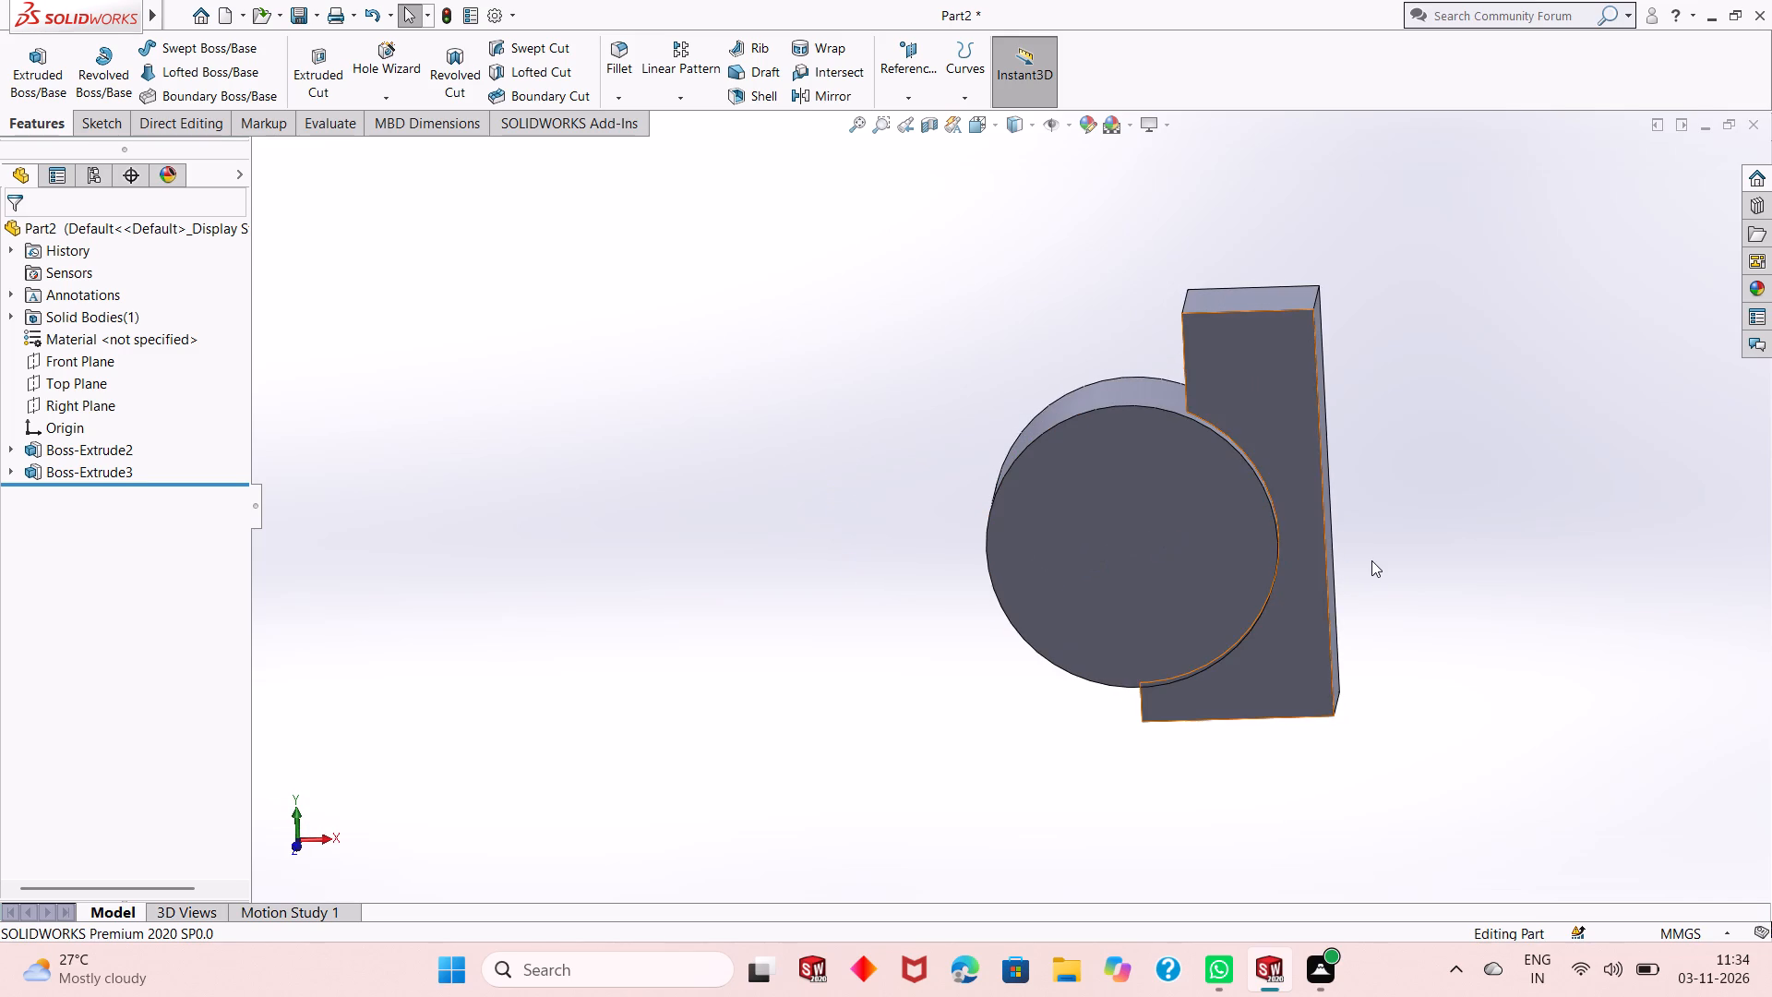
{"action": "scroll", "coordinate": [1291, 570], "scroll_direction": "down", "scroll_amount": 1}
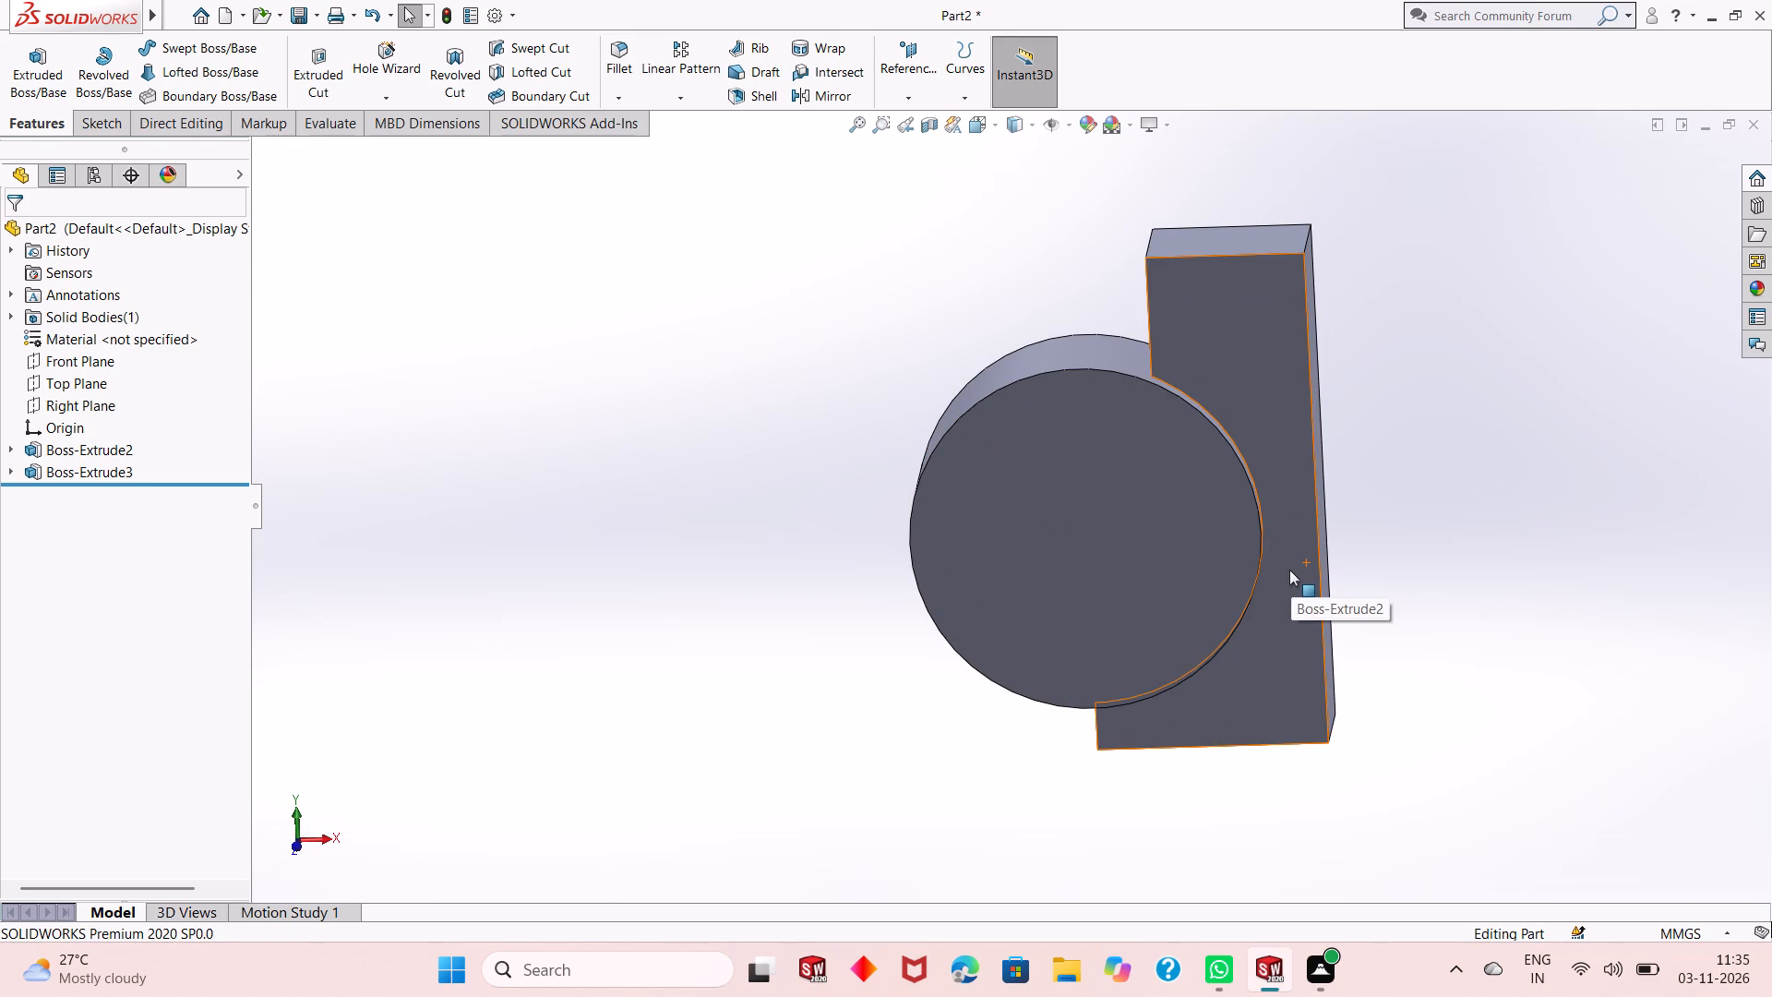
{"action": "middle_click_drag", "start_coordinate": [1137, 602], "coordinate": [1141, 584]}
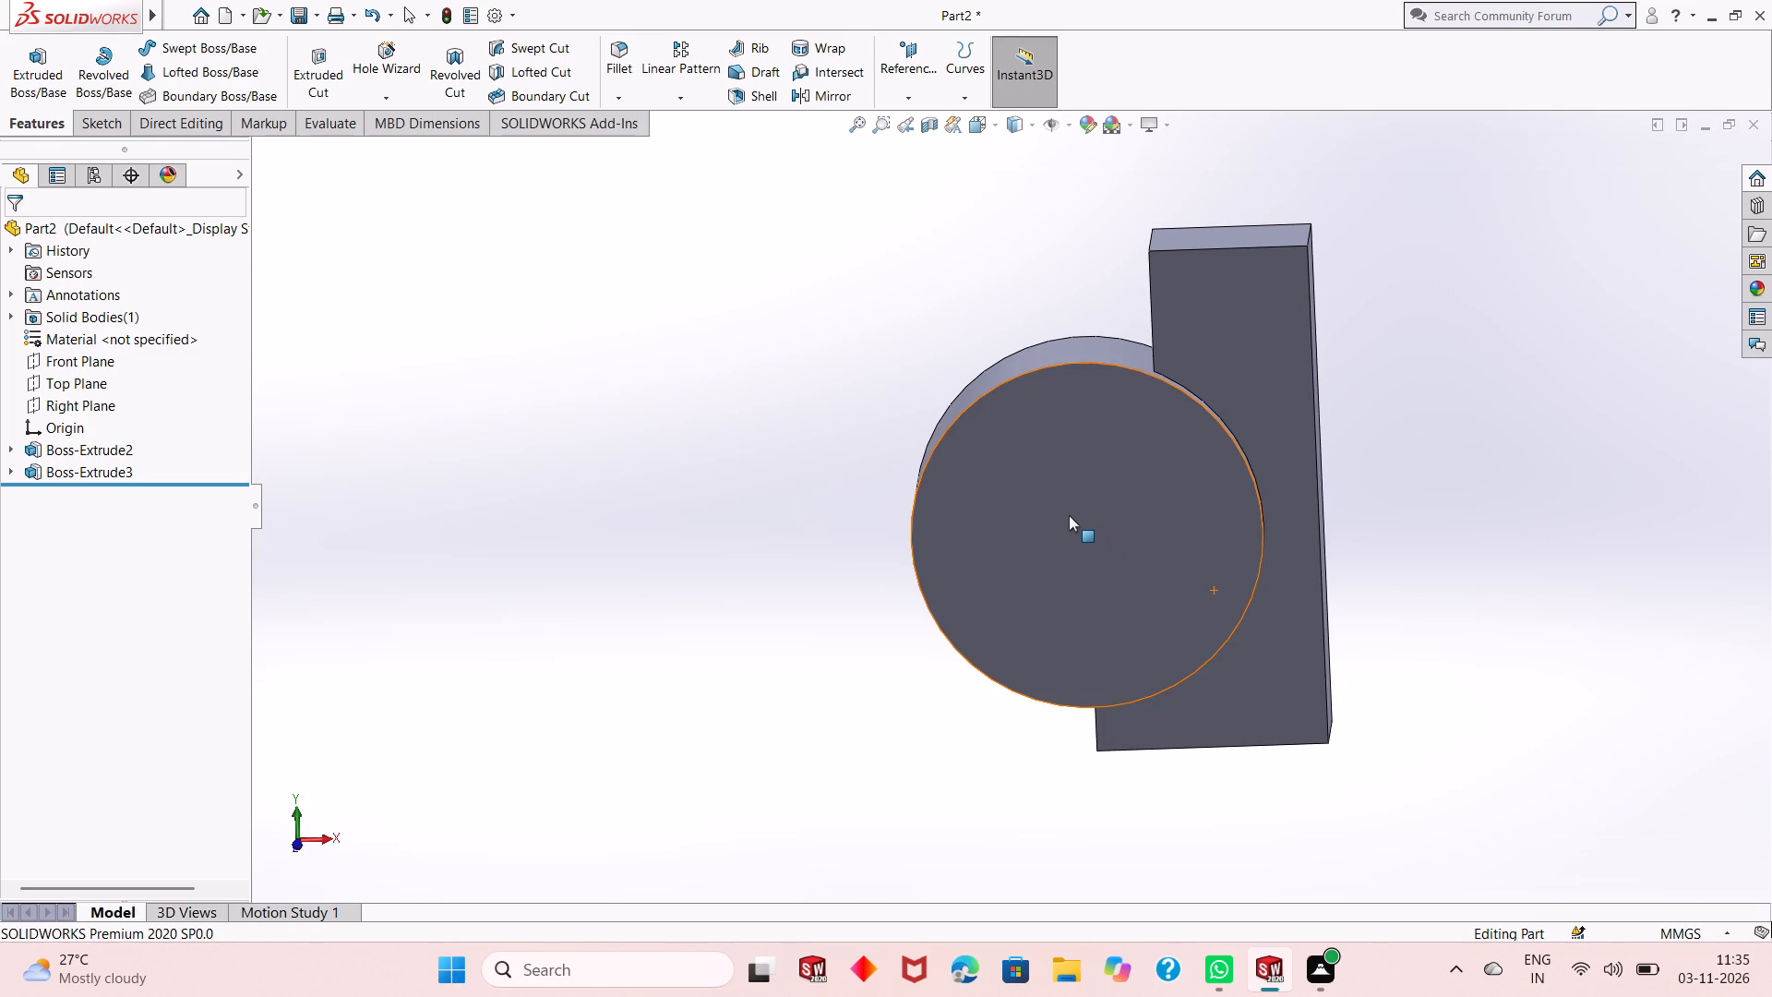
{"action": "left_click", "coordinate": [1069, 515]}
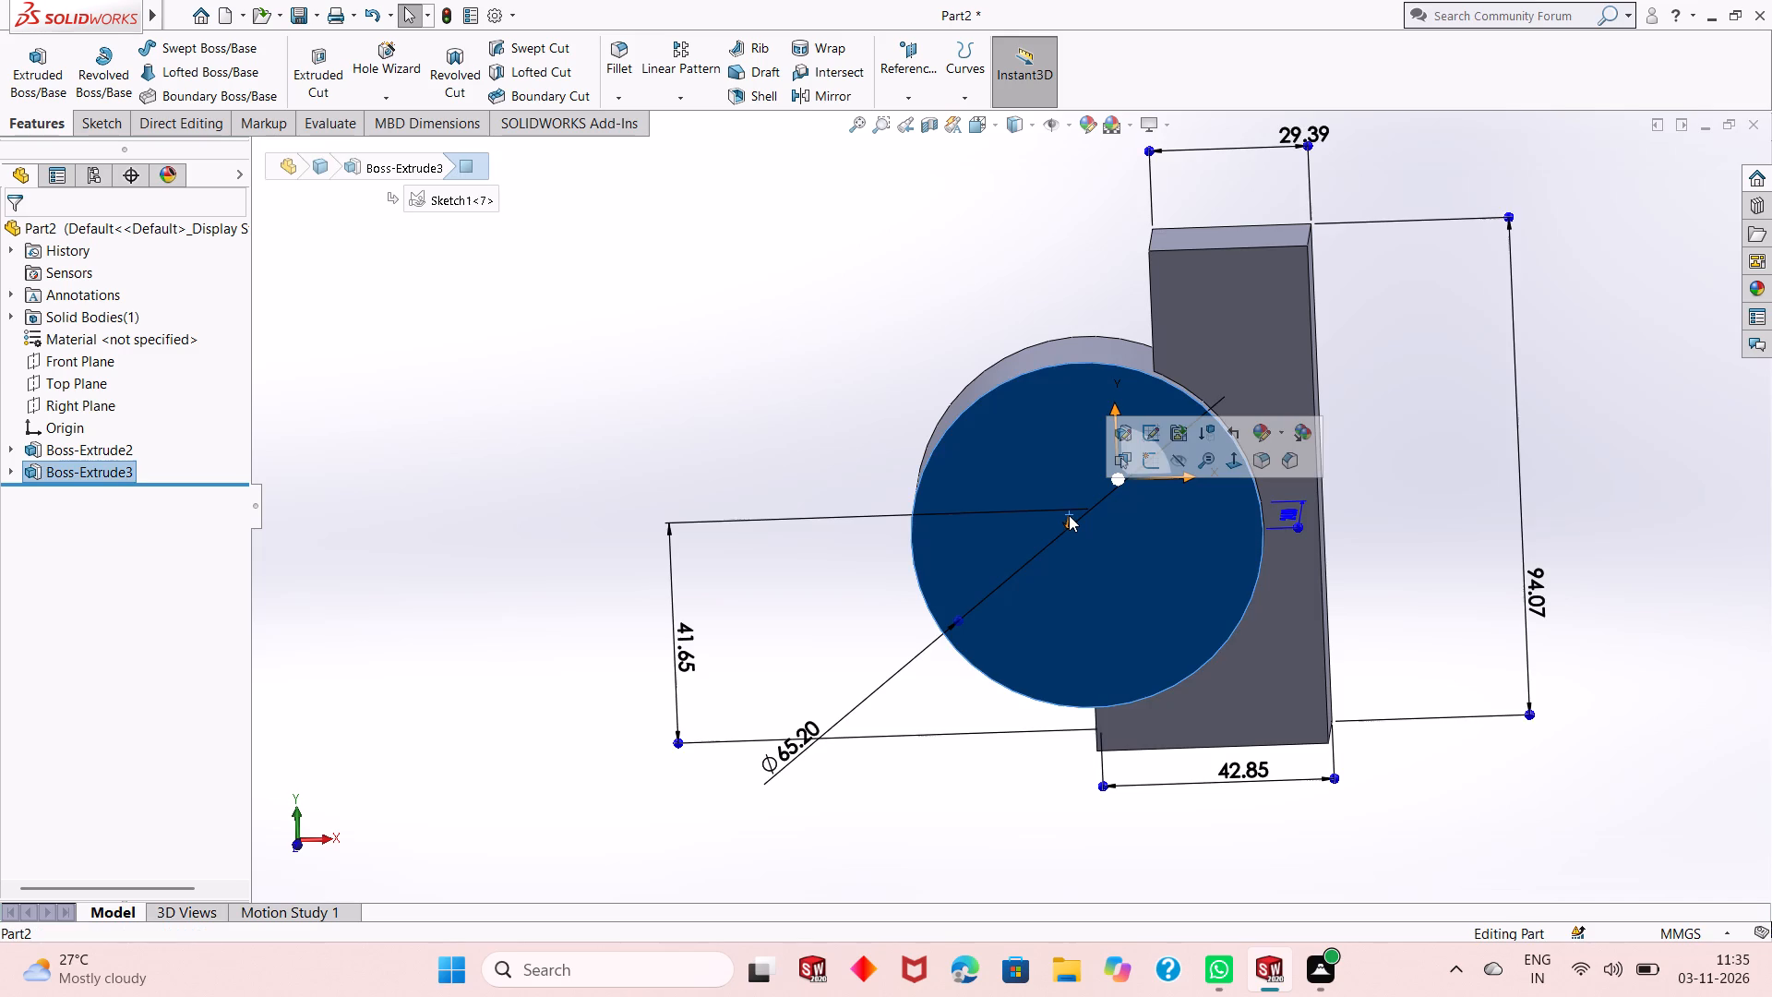
{"action": "left_click", "coordinate": [1153, 466]}
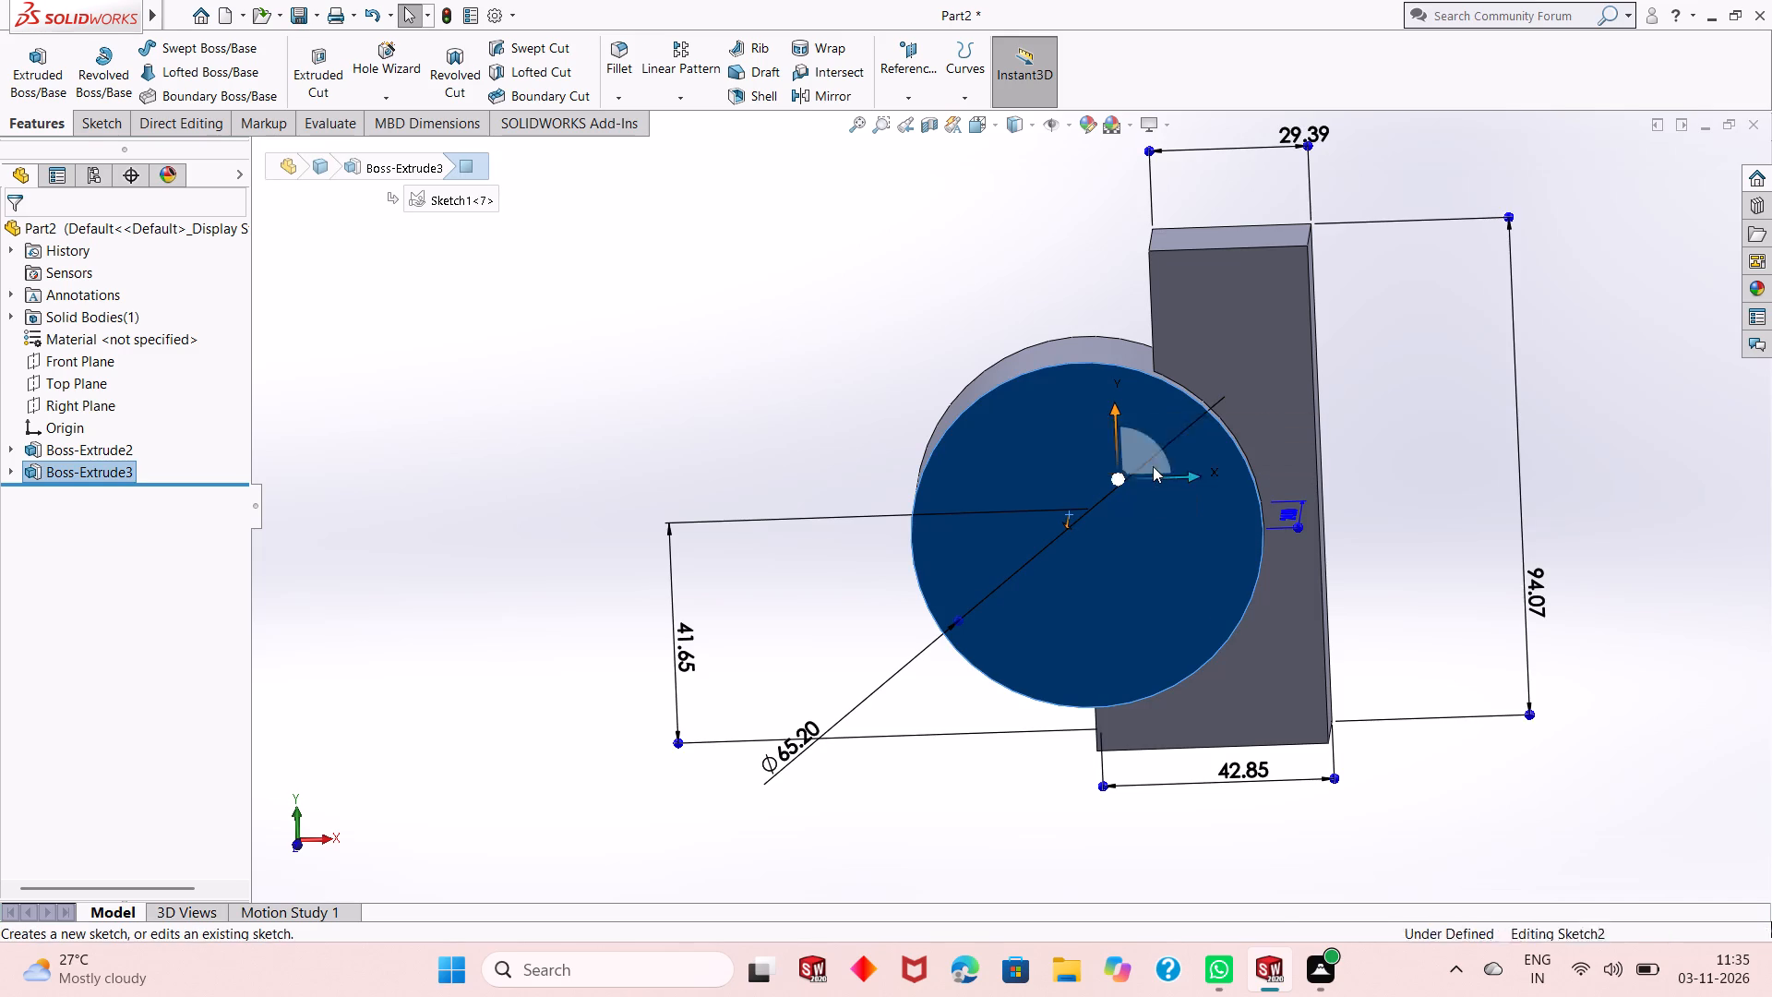
{"action": "key", "text": "ctrl+8"}
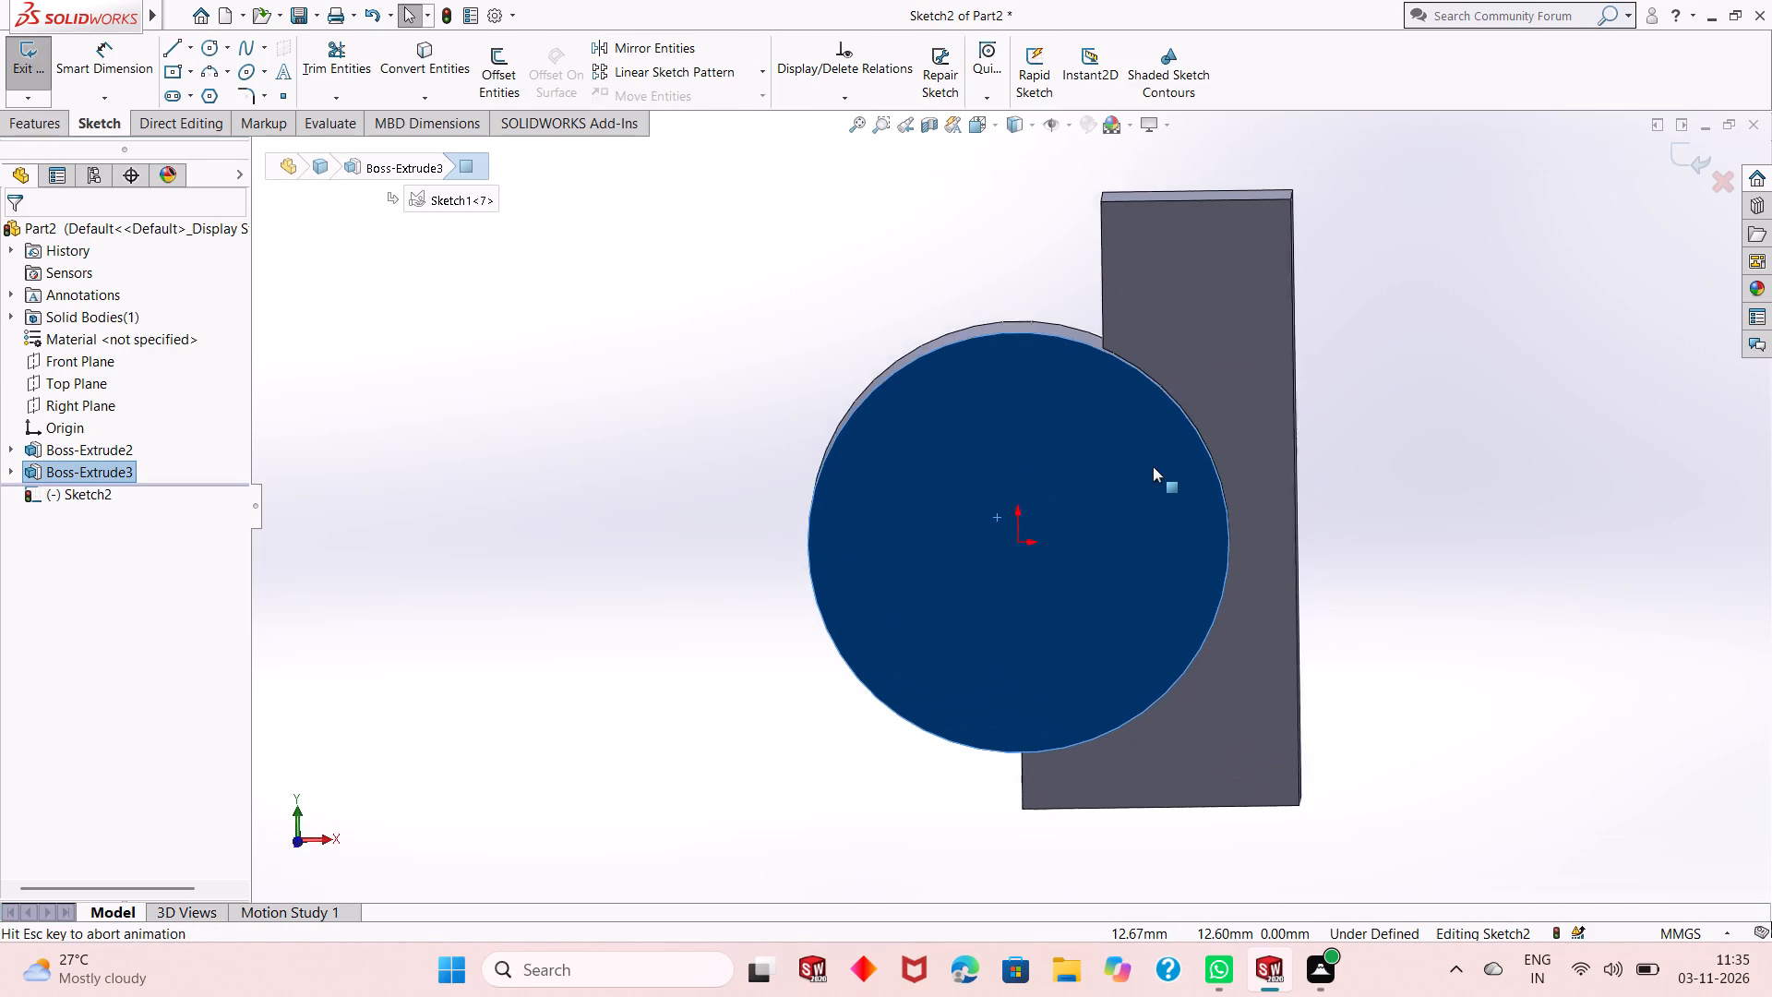
Exit the empty sketch and start a new sketch on the circular boss's front face.
{"action": "scroll", "coordinate": [973, 547], "scroll_direction": "up", "scroll_amount": 1}
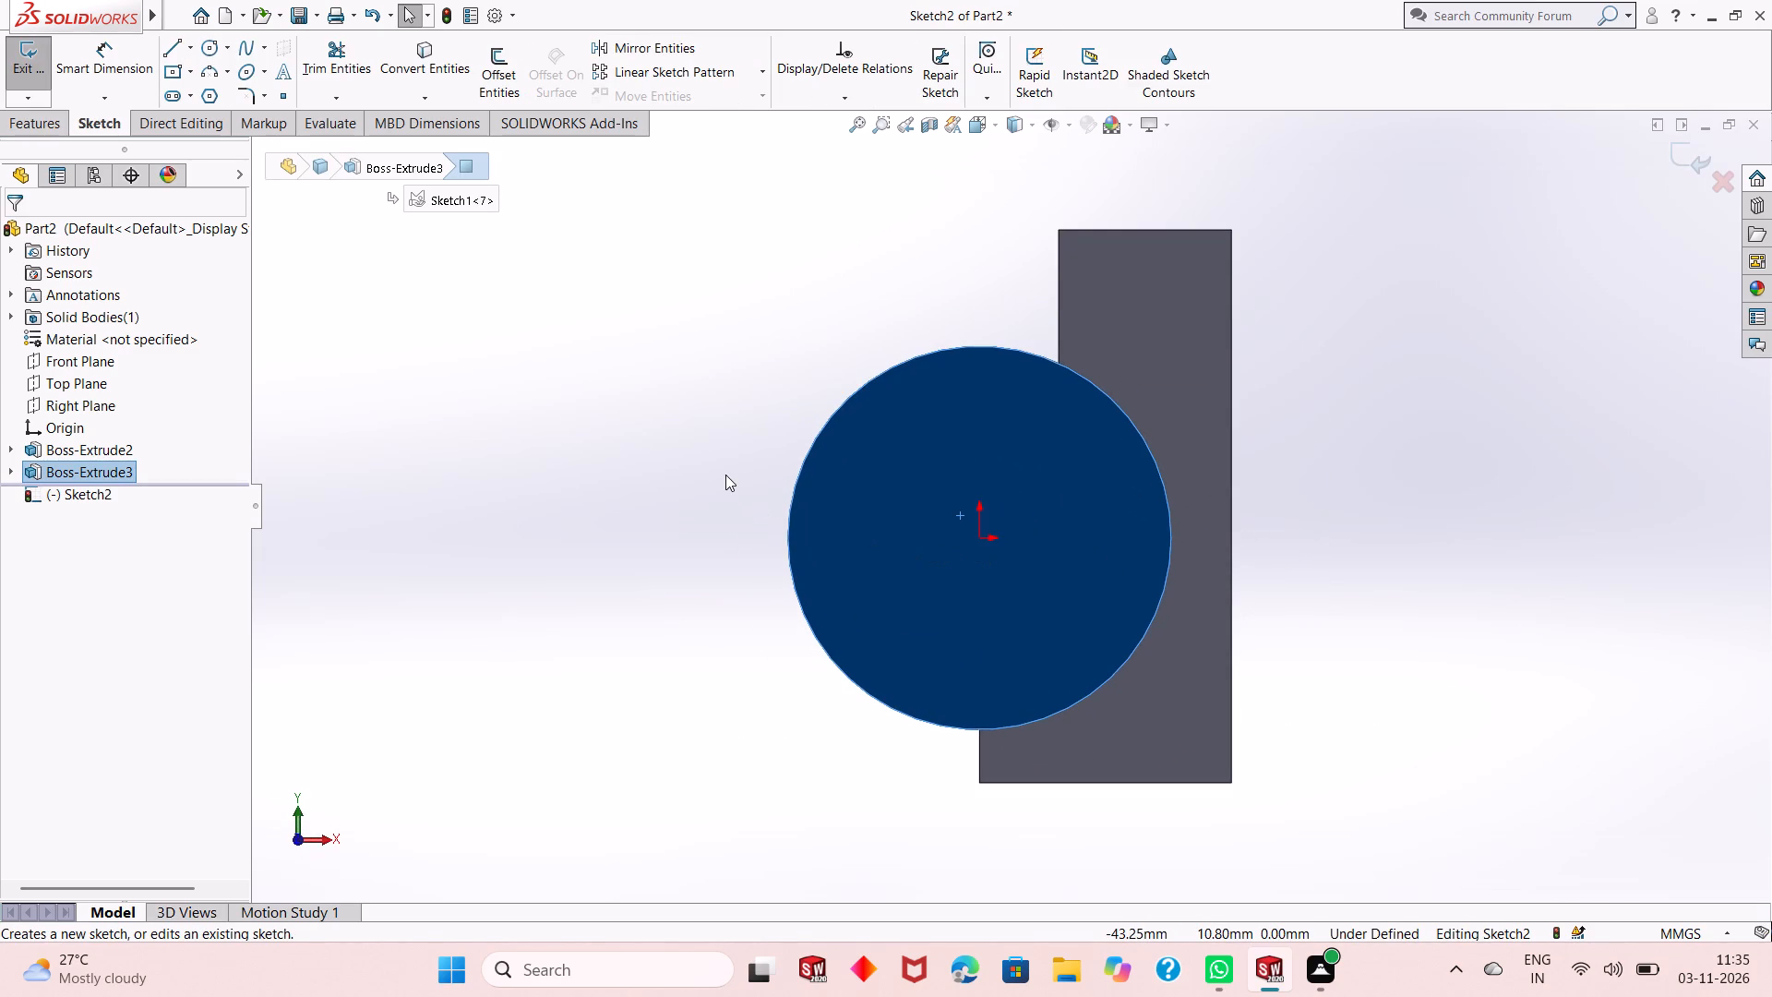
{"action": "double_click", "coordinate": [725, 474]}
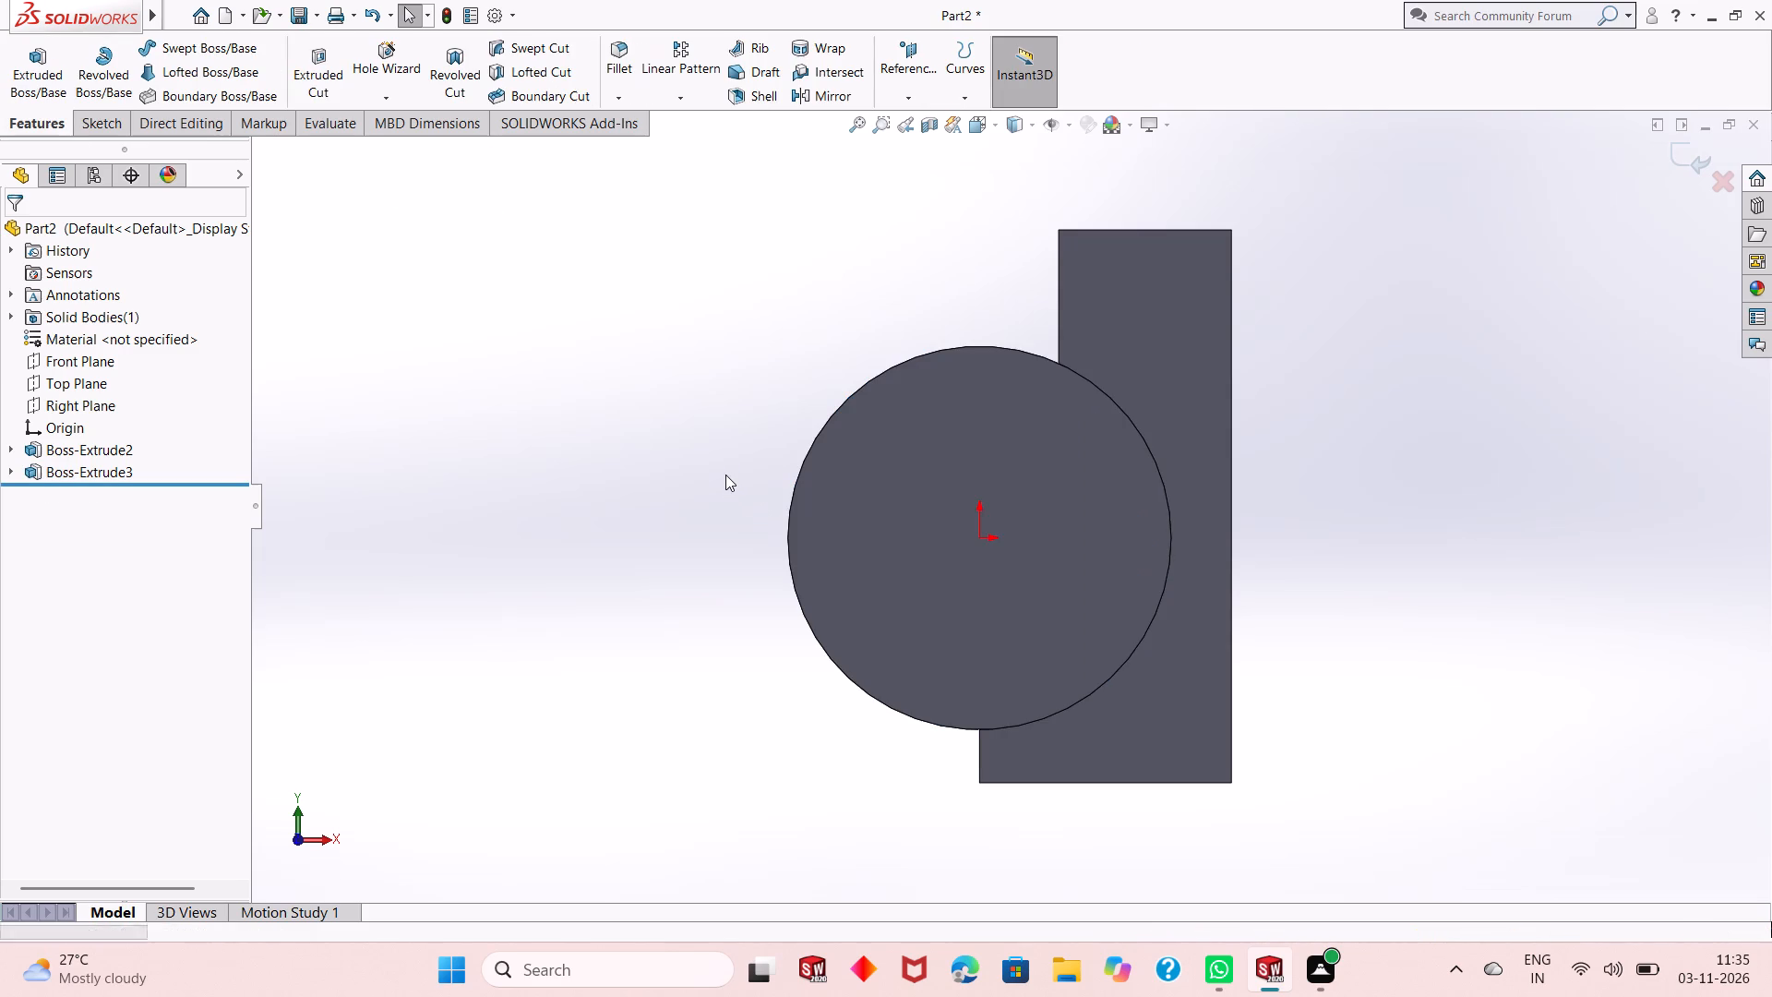
{"action": "left_click", "coordinate": [997, 534]}
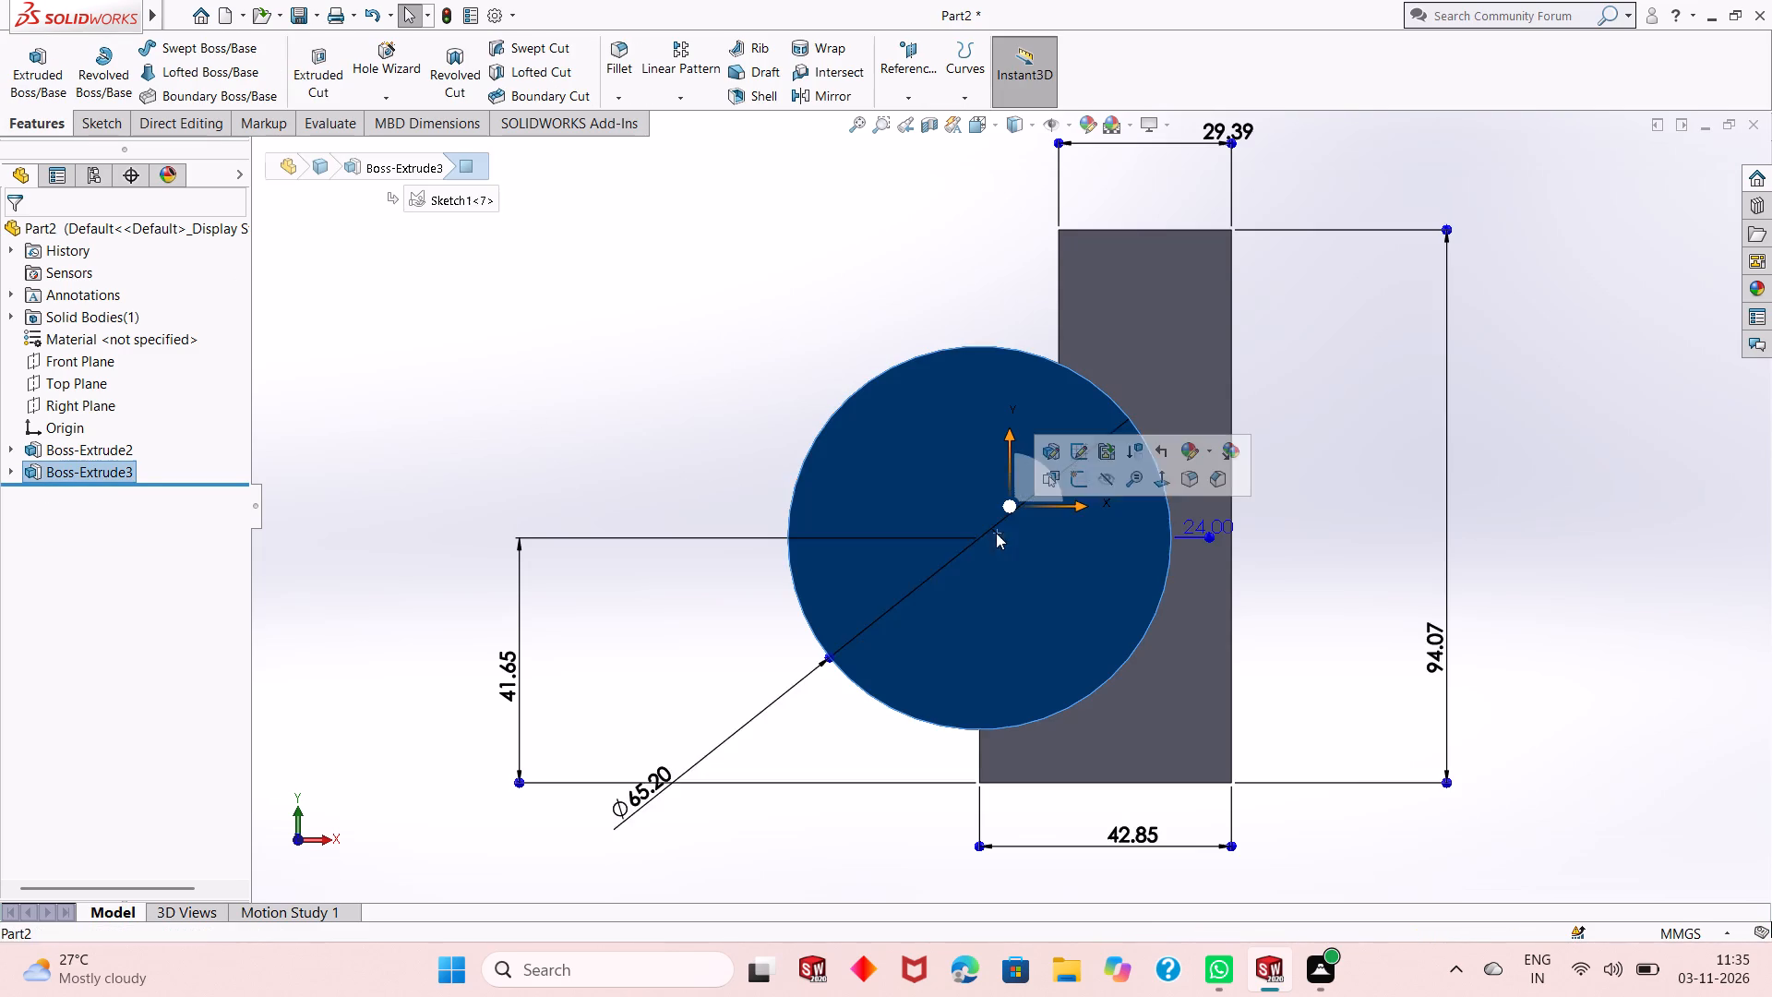
{"action": "left_click", "coordinate": [1075, 484]}
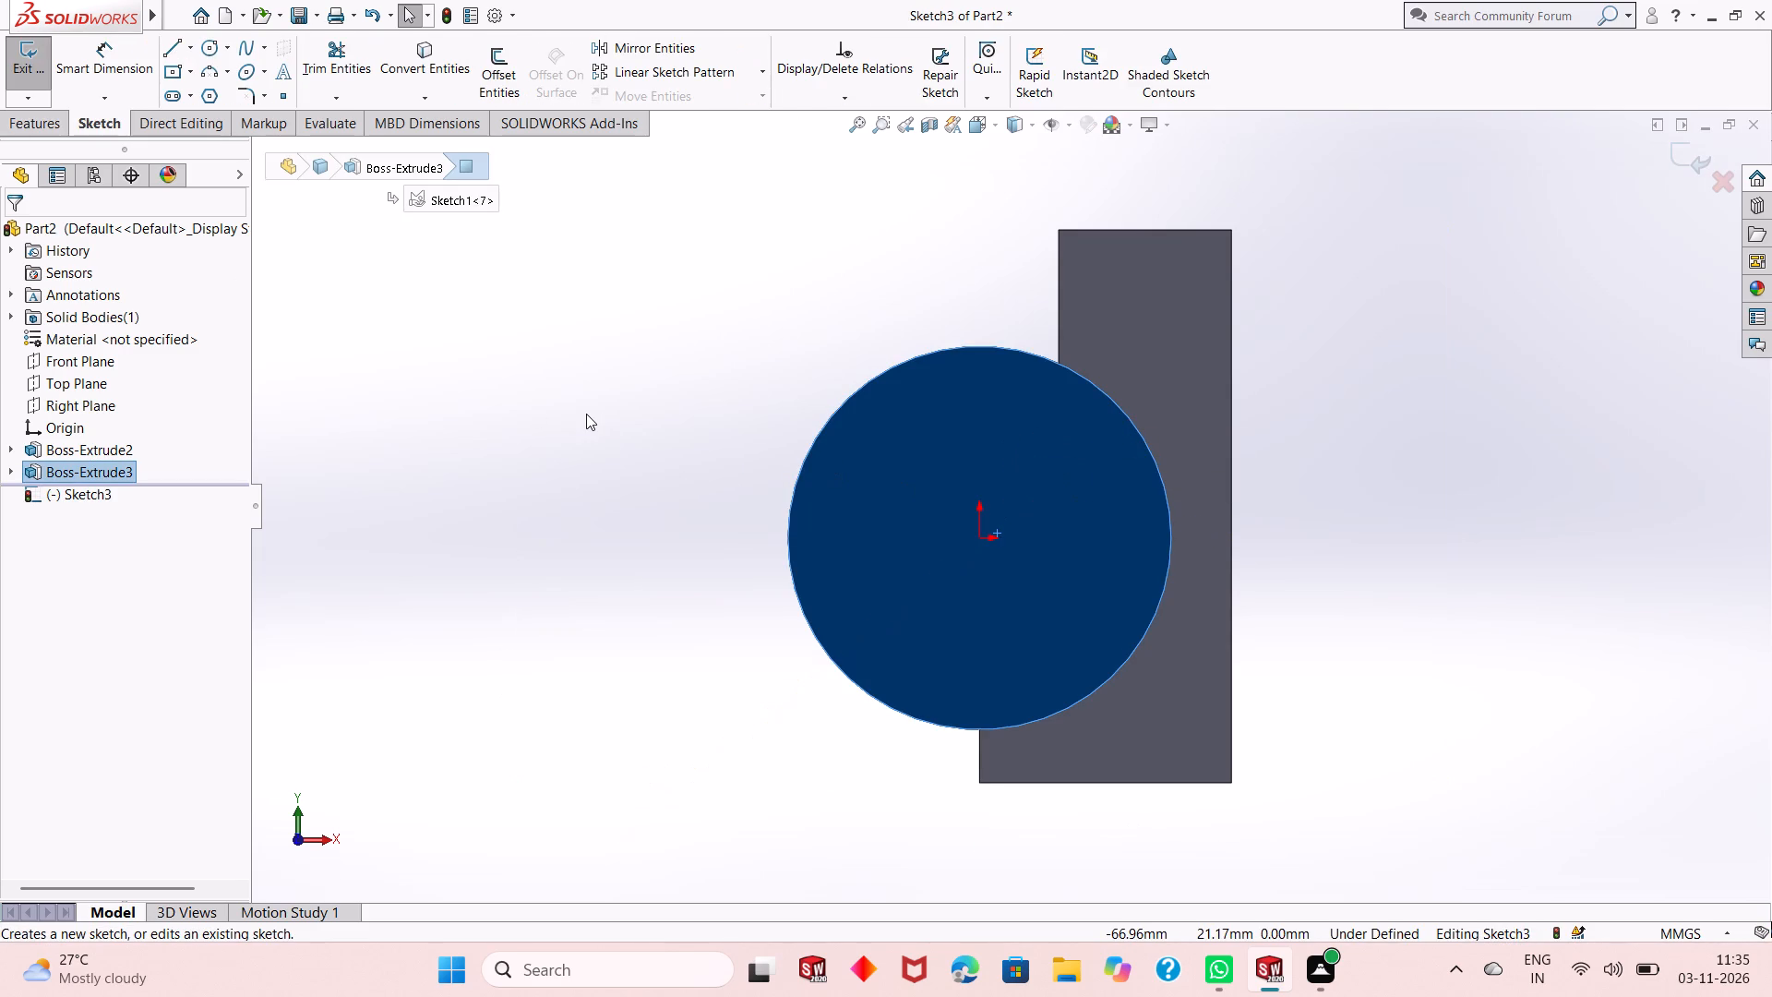
{"action": "left_click", "coordinate": [586, 414]}
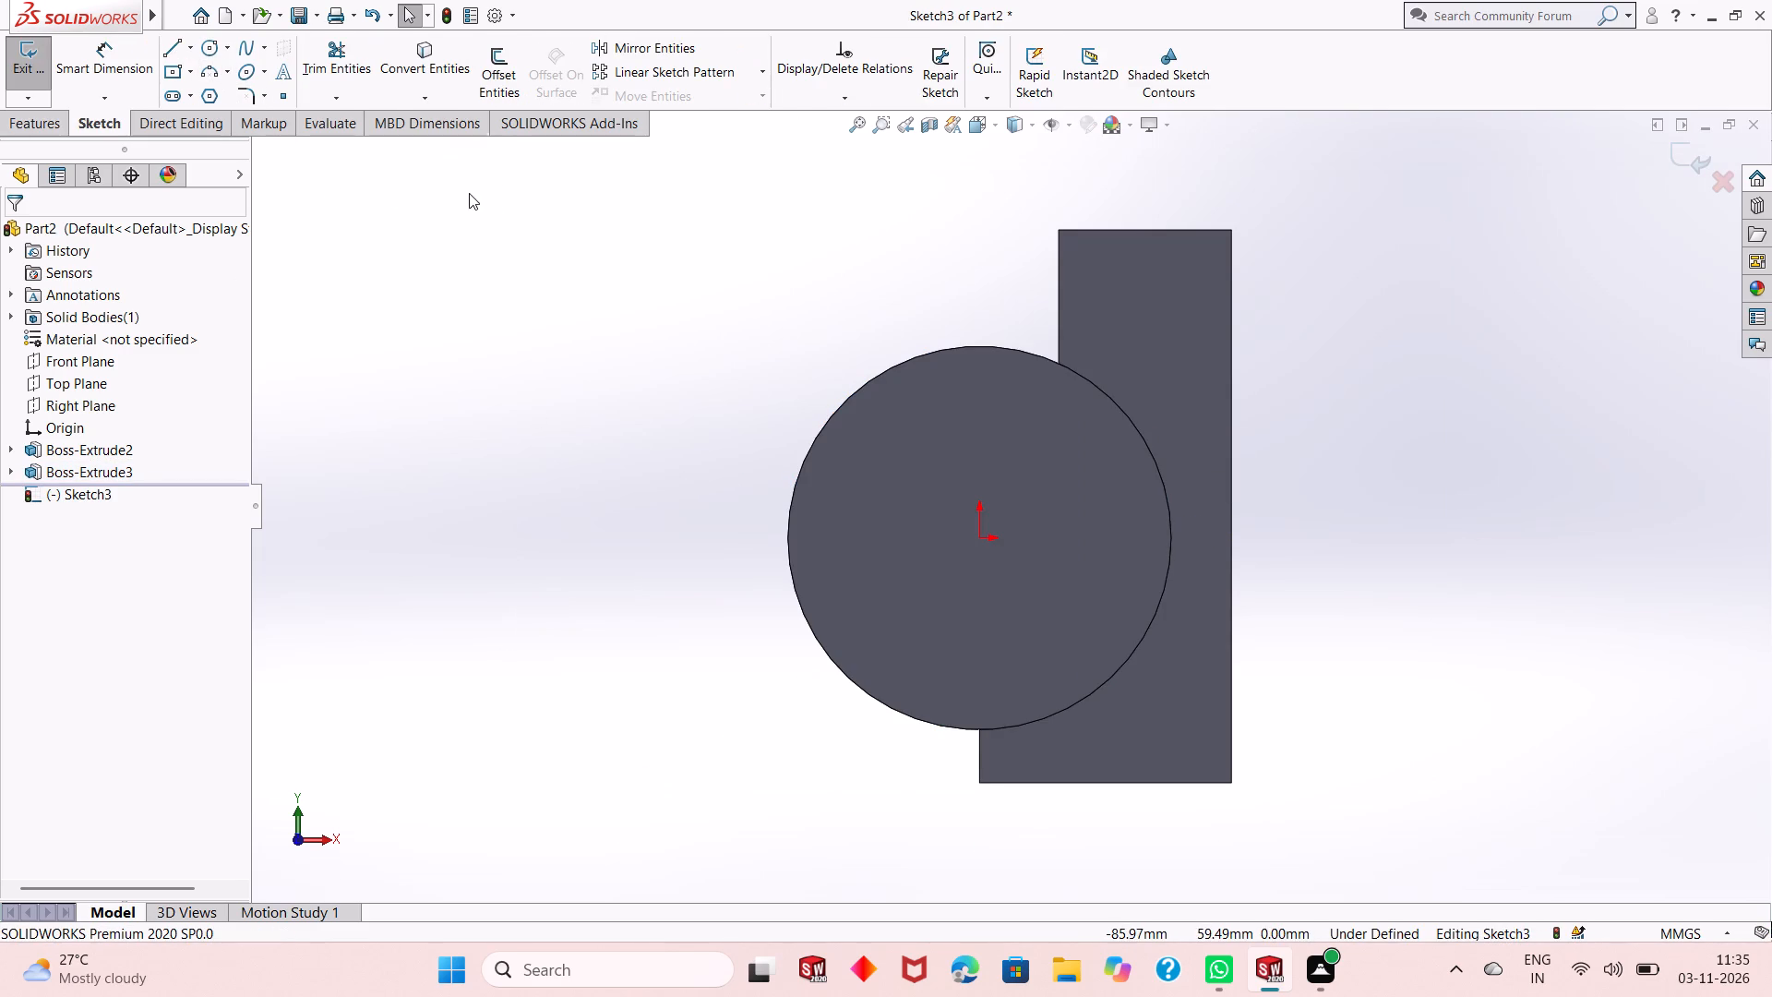
Sketch a centerline about 61 mm long from the origin, sloping up and out past the circle's edge away from the block.
{"action": "left_click", "coordinate": [191, 49]}
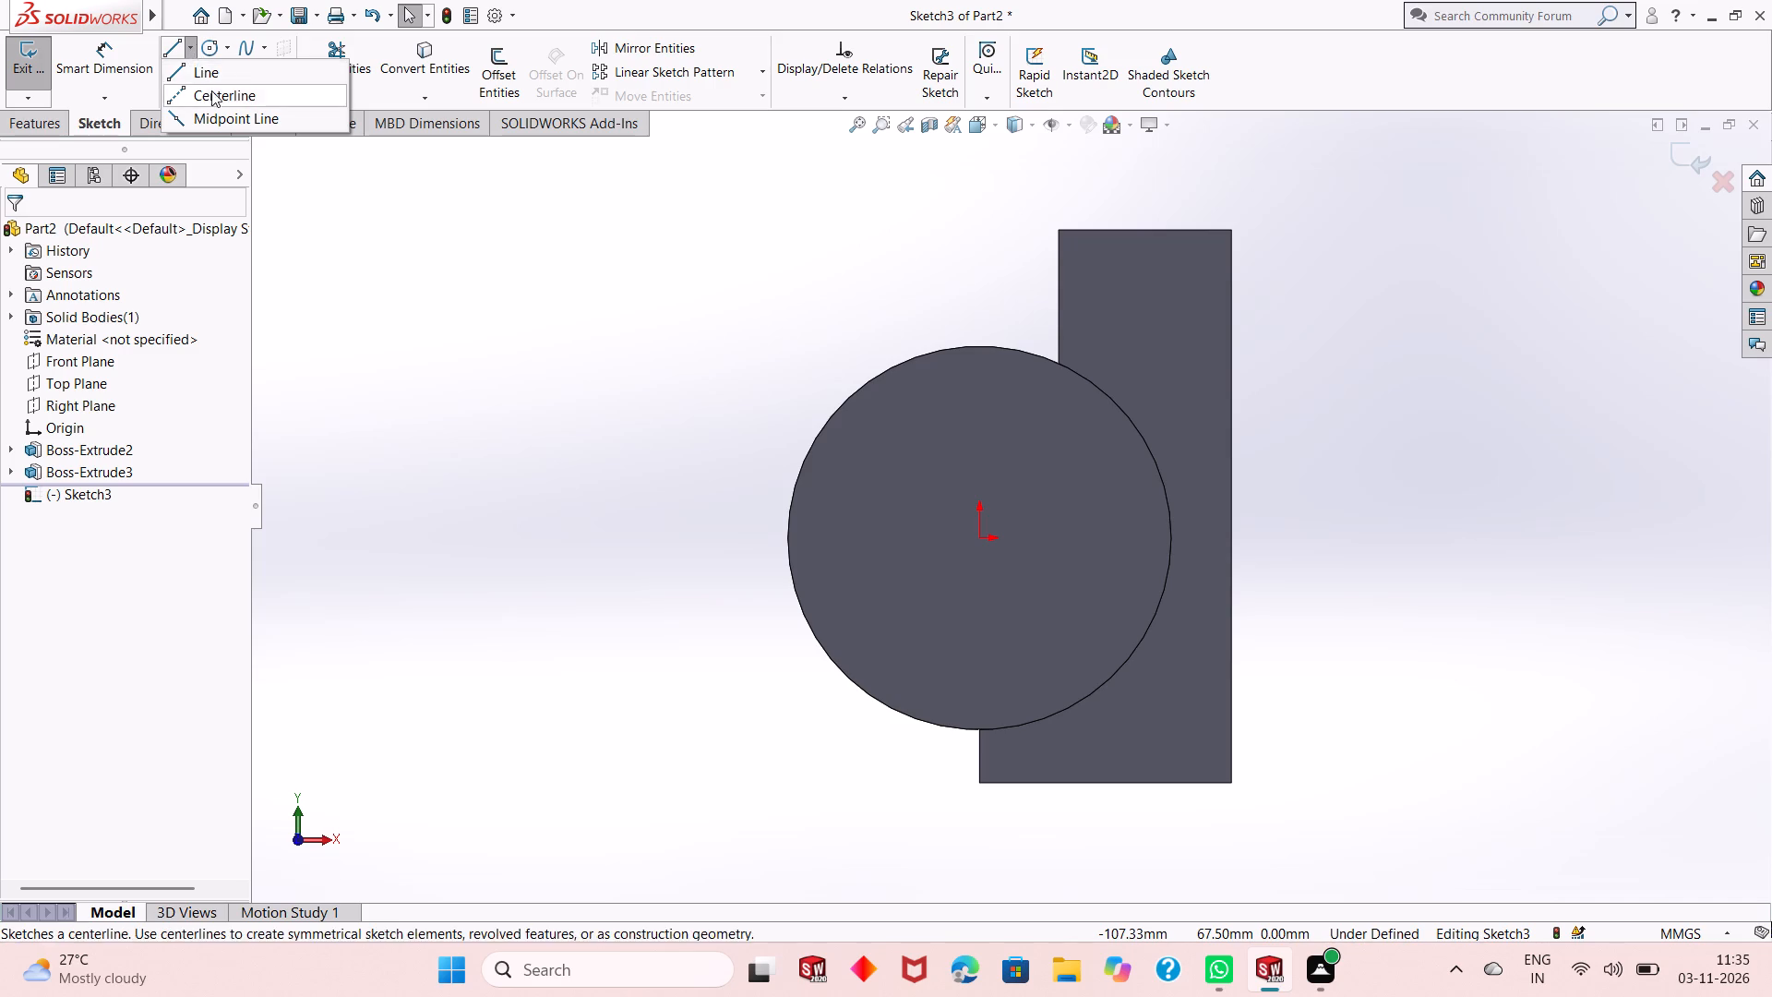
{"action": "left_click", "coordinate": [215, 94]}
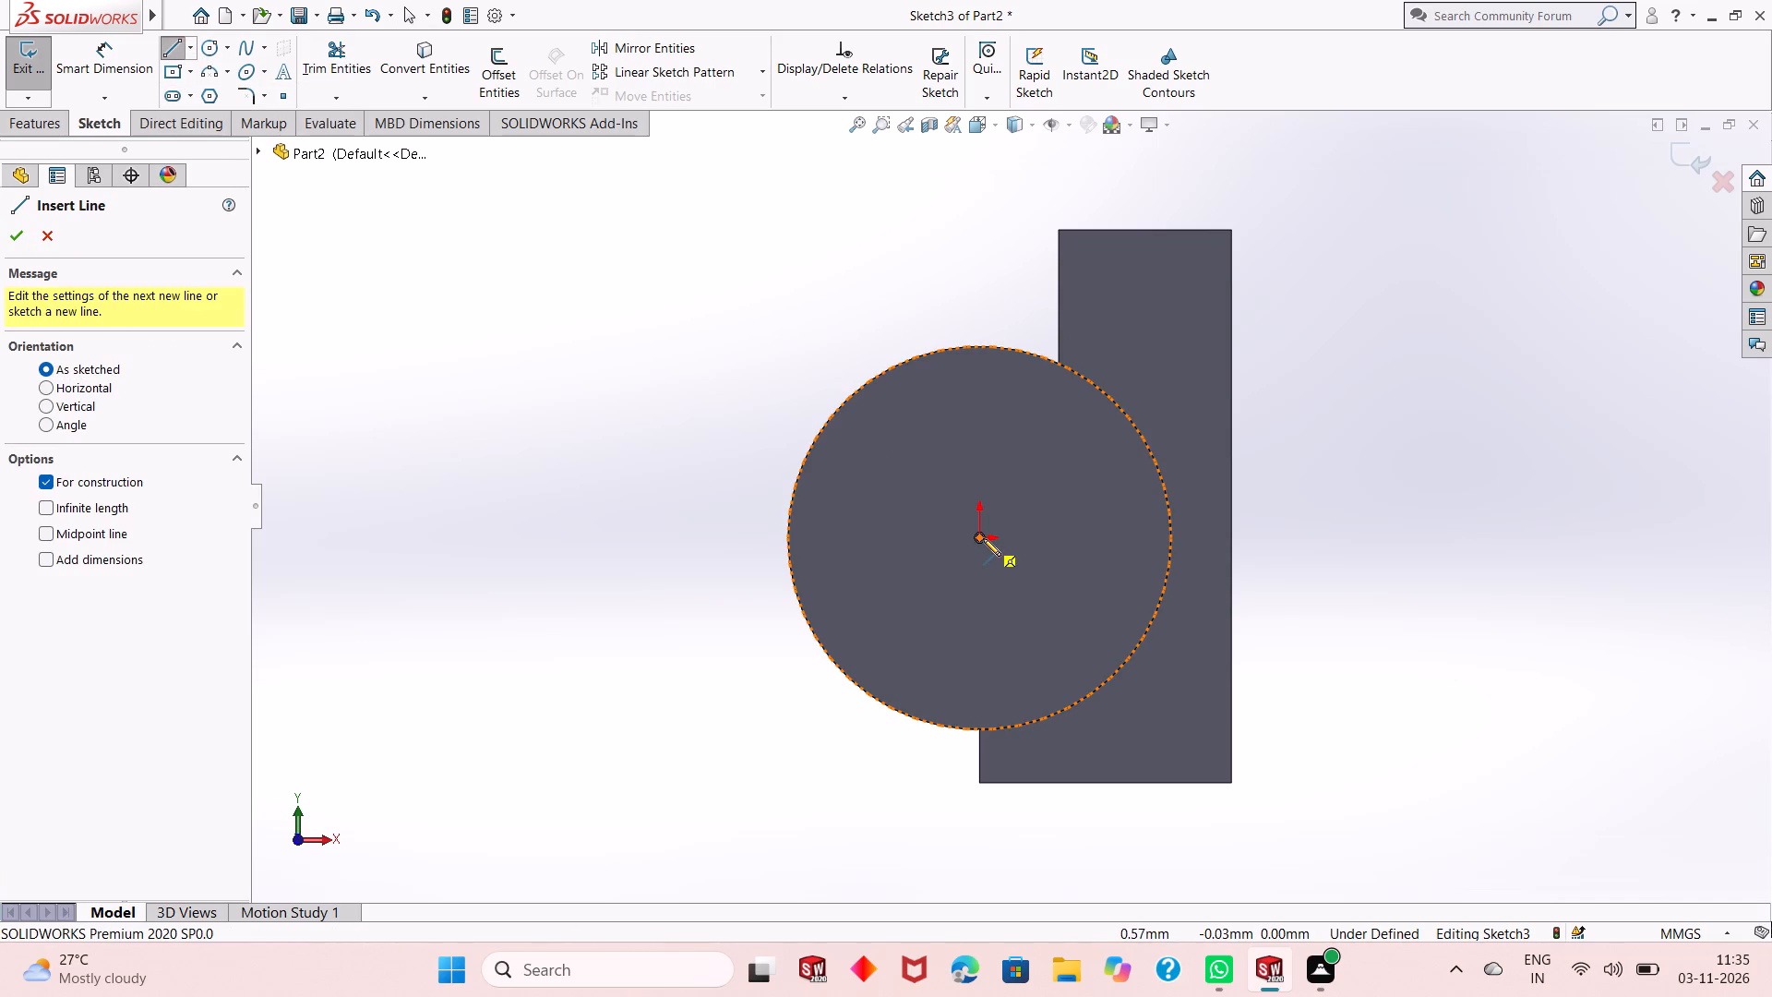
{"action": "left_click", "coordinate": [983, 538]}
{"action": "left_click", "coordinate": [709, 304]}
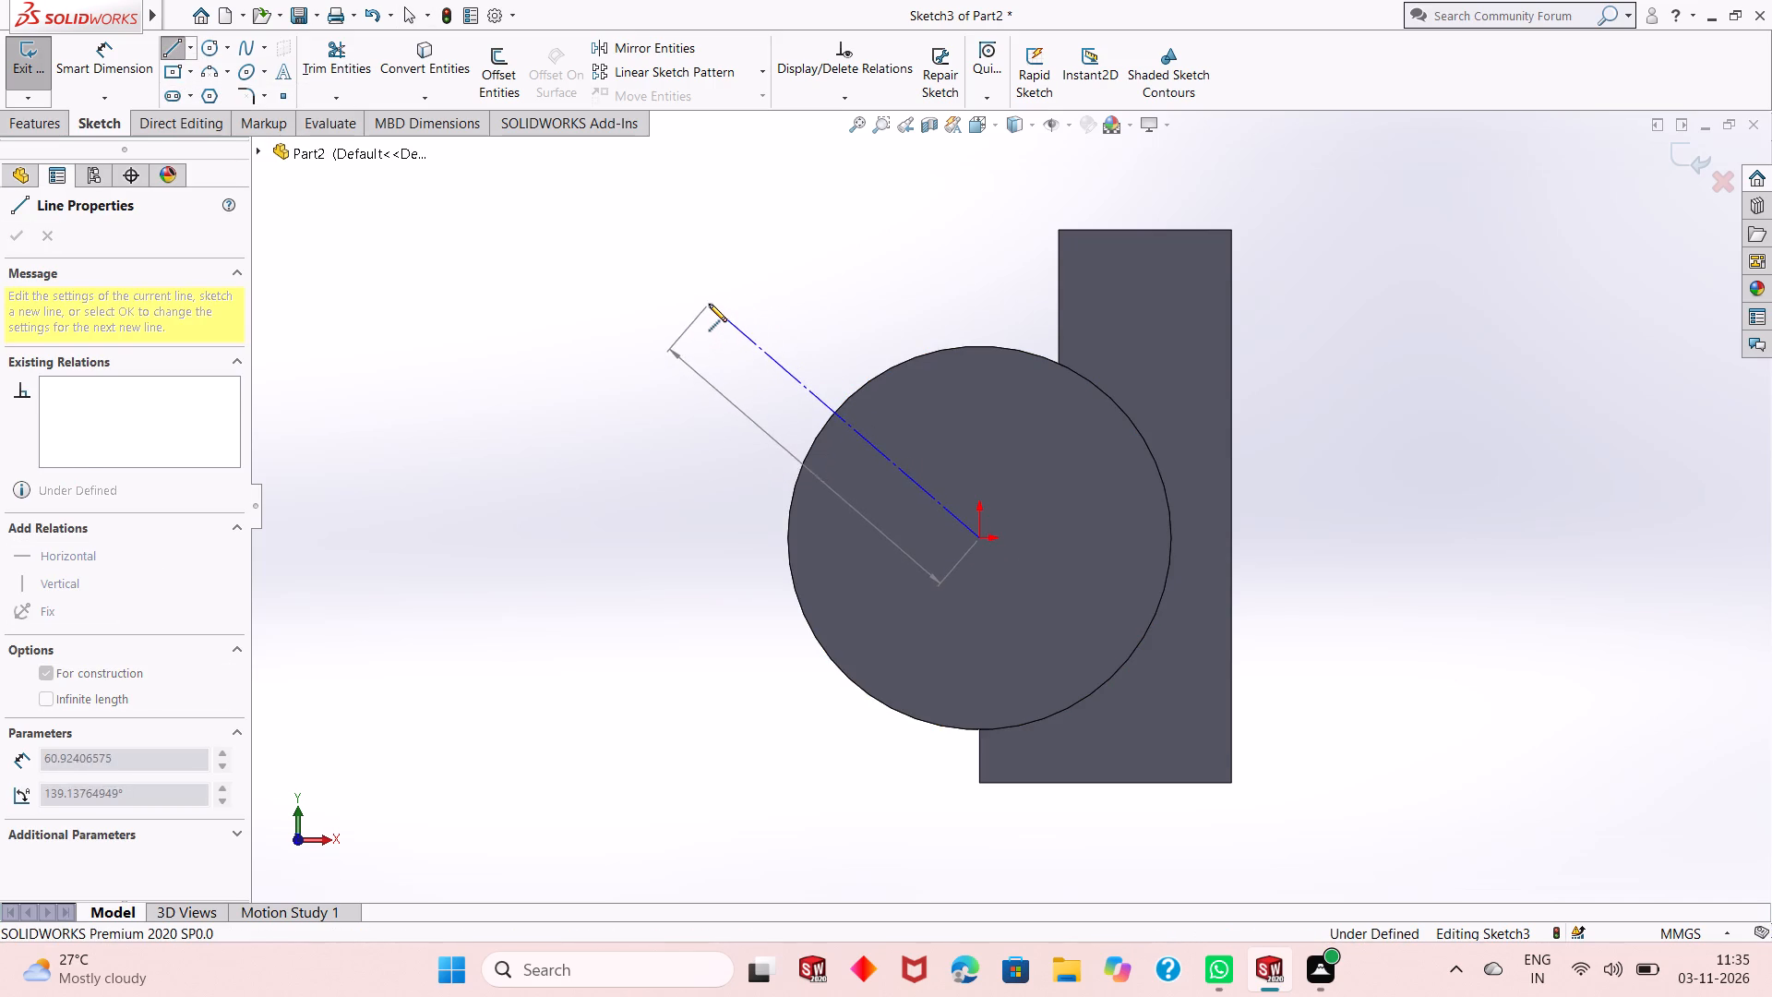
{"action": "right_click", "coordinate": [664, 343]}
{"action": "left_click", "coordinate": [695, 354]}
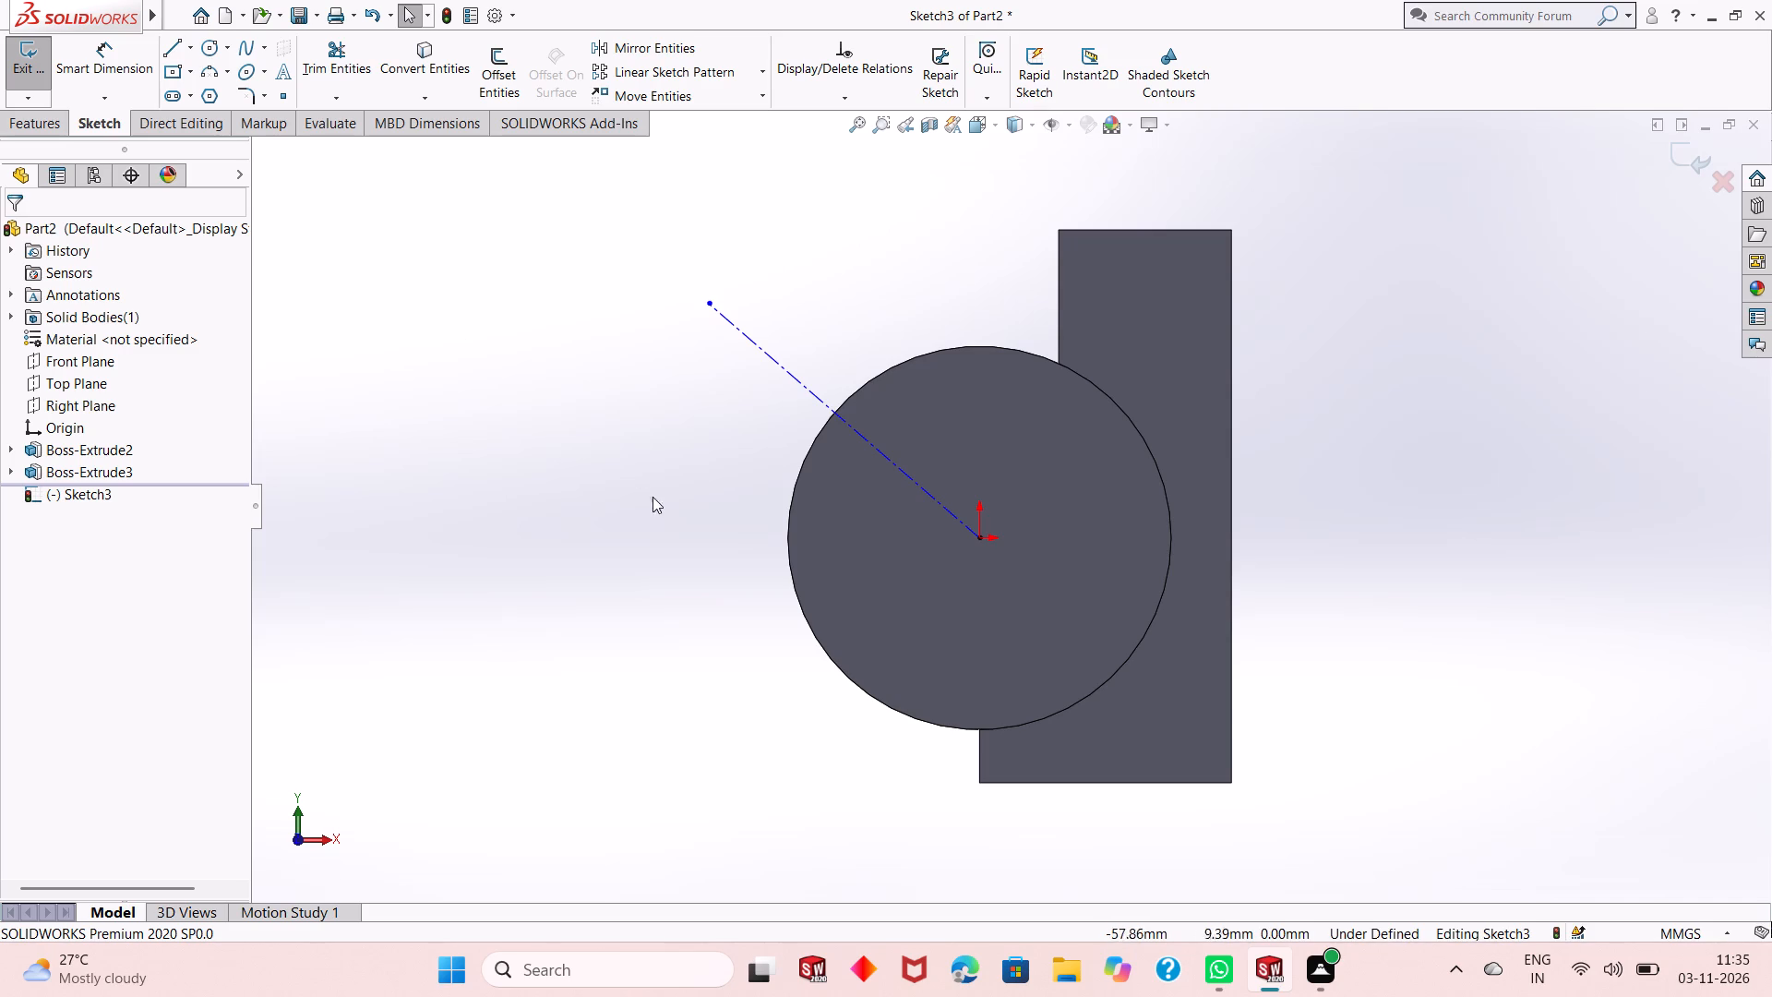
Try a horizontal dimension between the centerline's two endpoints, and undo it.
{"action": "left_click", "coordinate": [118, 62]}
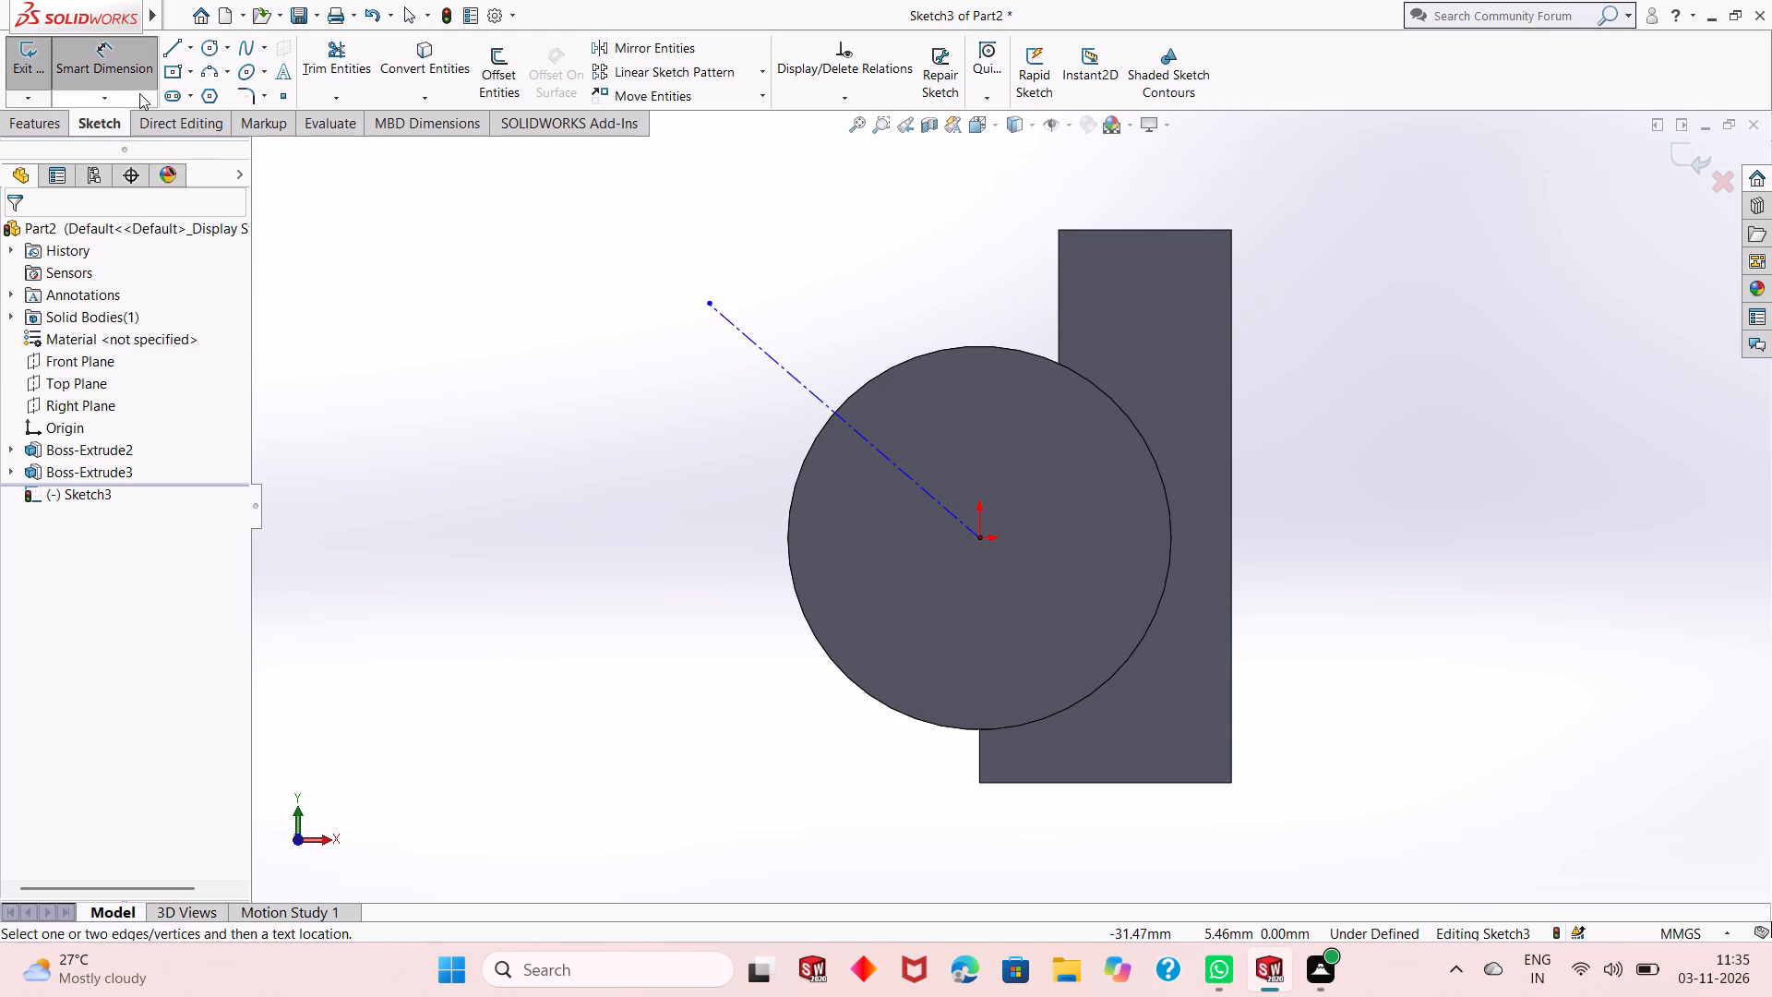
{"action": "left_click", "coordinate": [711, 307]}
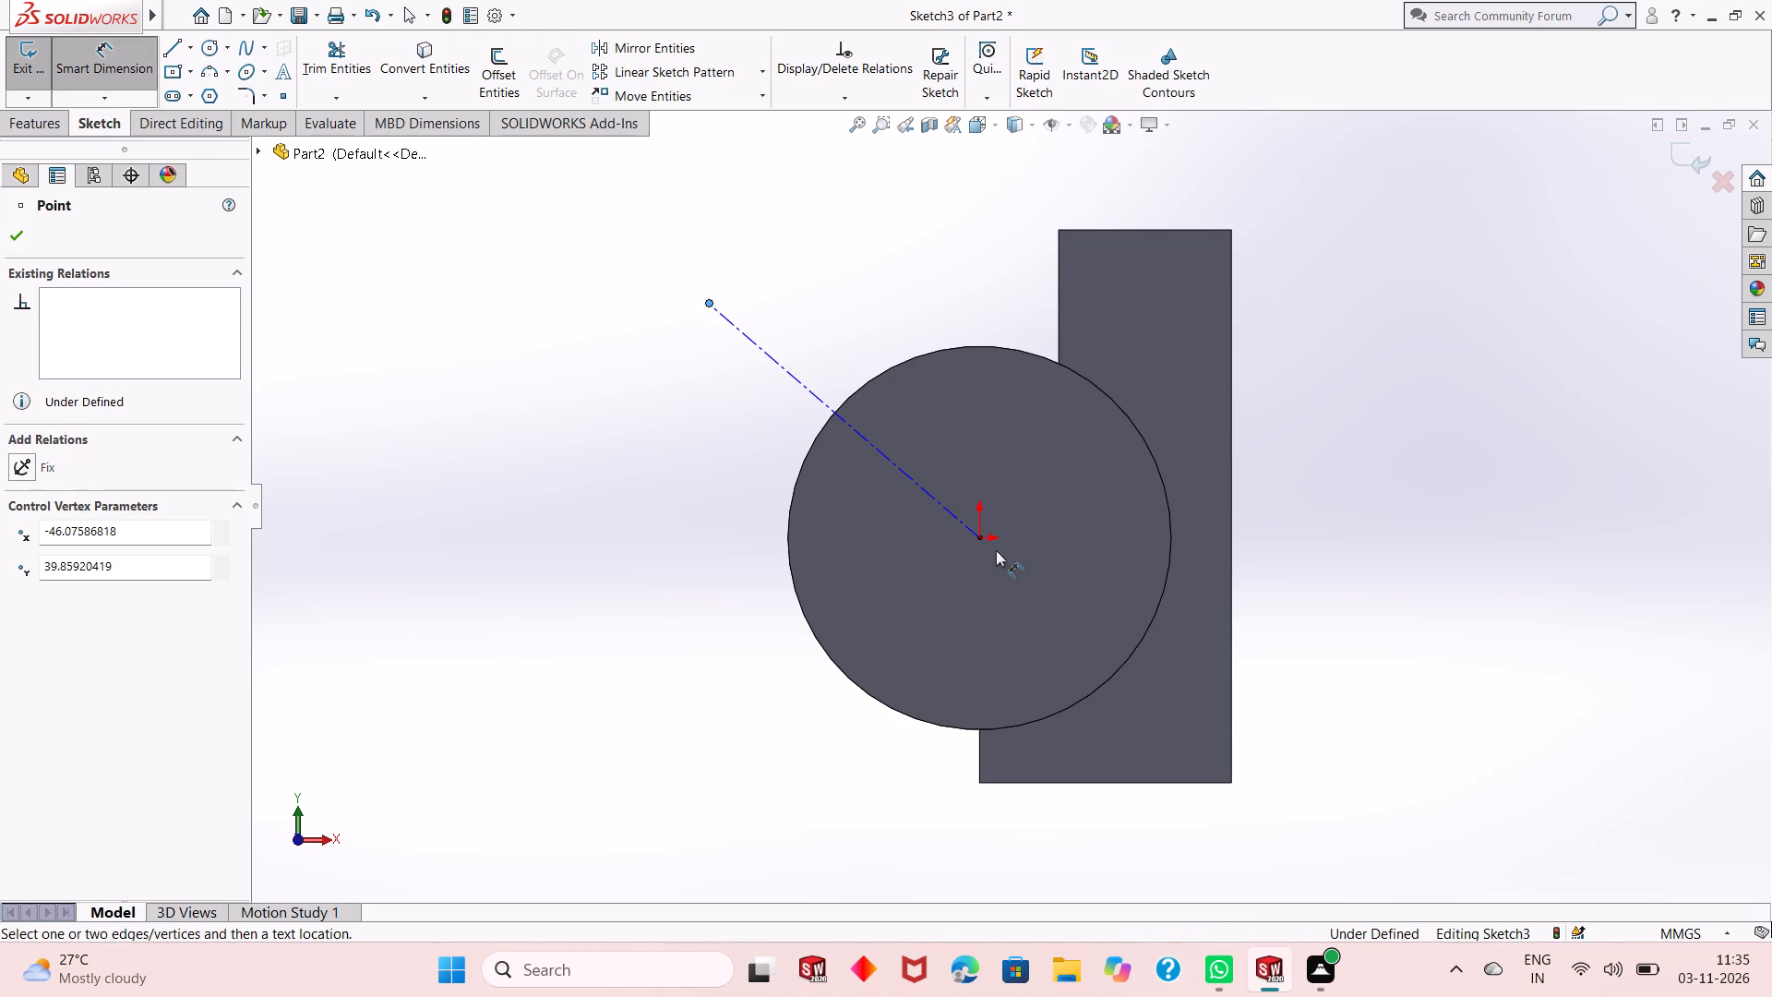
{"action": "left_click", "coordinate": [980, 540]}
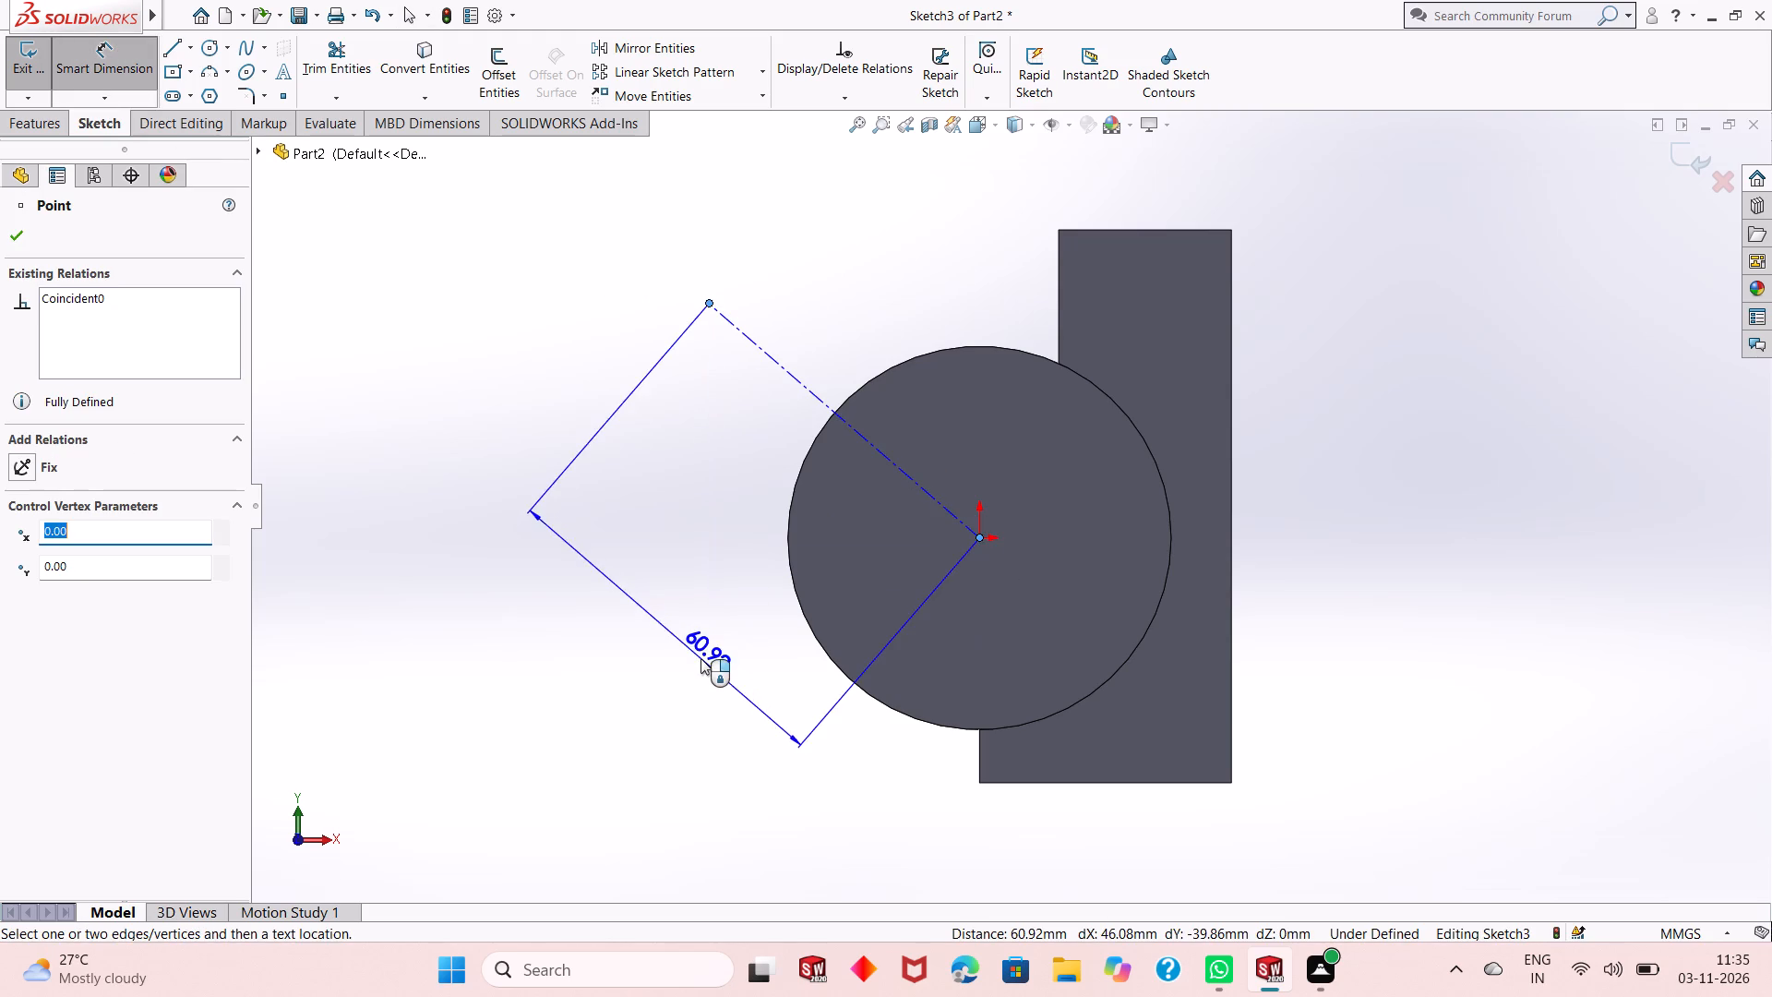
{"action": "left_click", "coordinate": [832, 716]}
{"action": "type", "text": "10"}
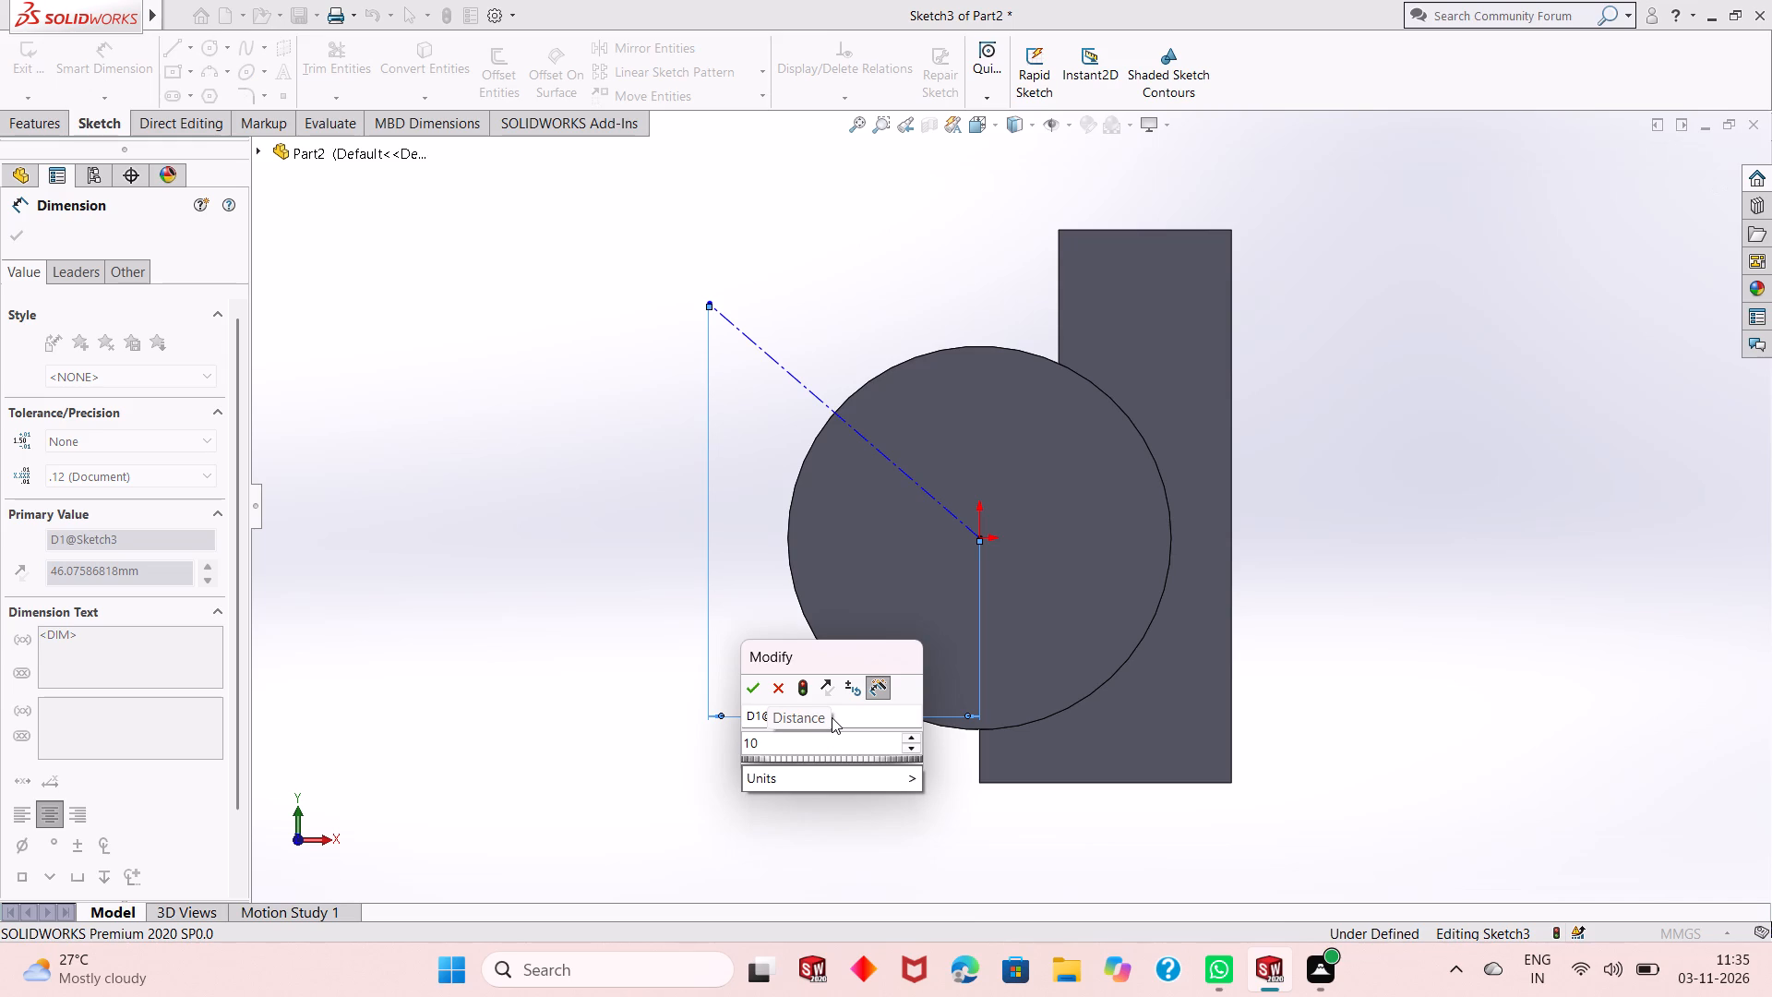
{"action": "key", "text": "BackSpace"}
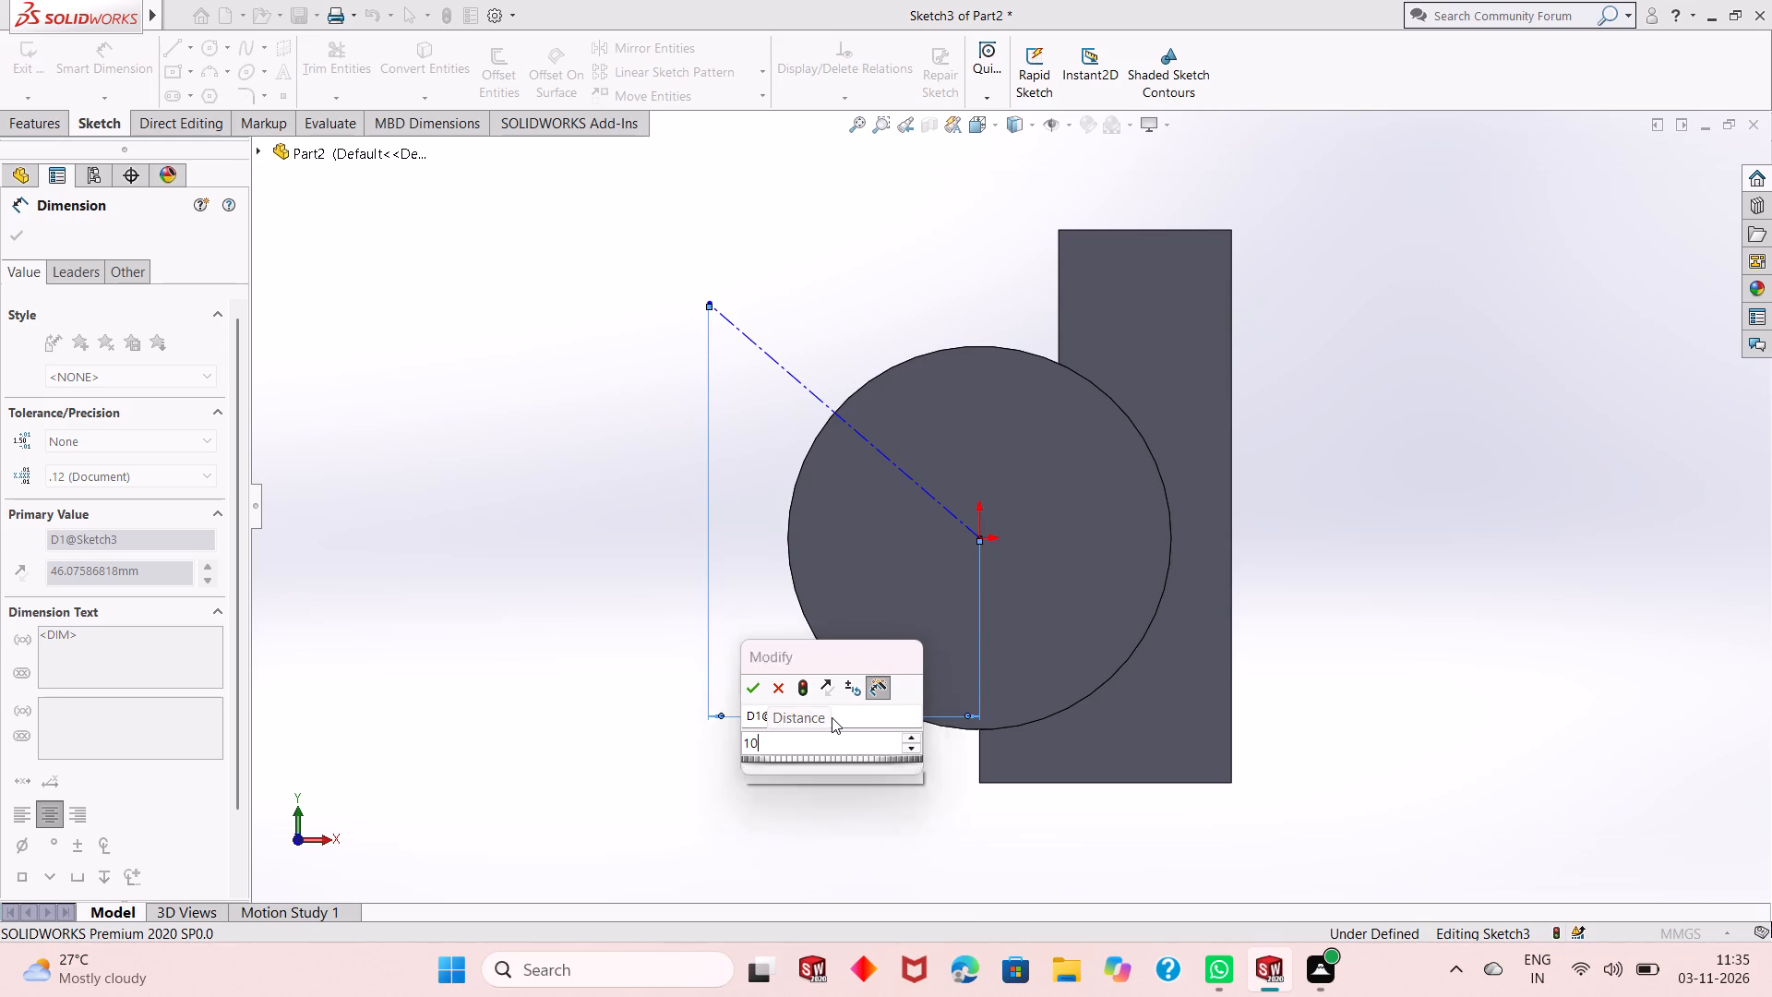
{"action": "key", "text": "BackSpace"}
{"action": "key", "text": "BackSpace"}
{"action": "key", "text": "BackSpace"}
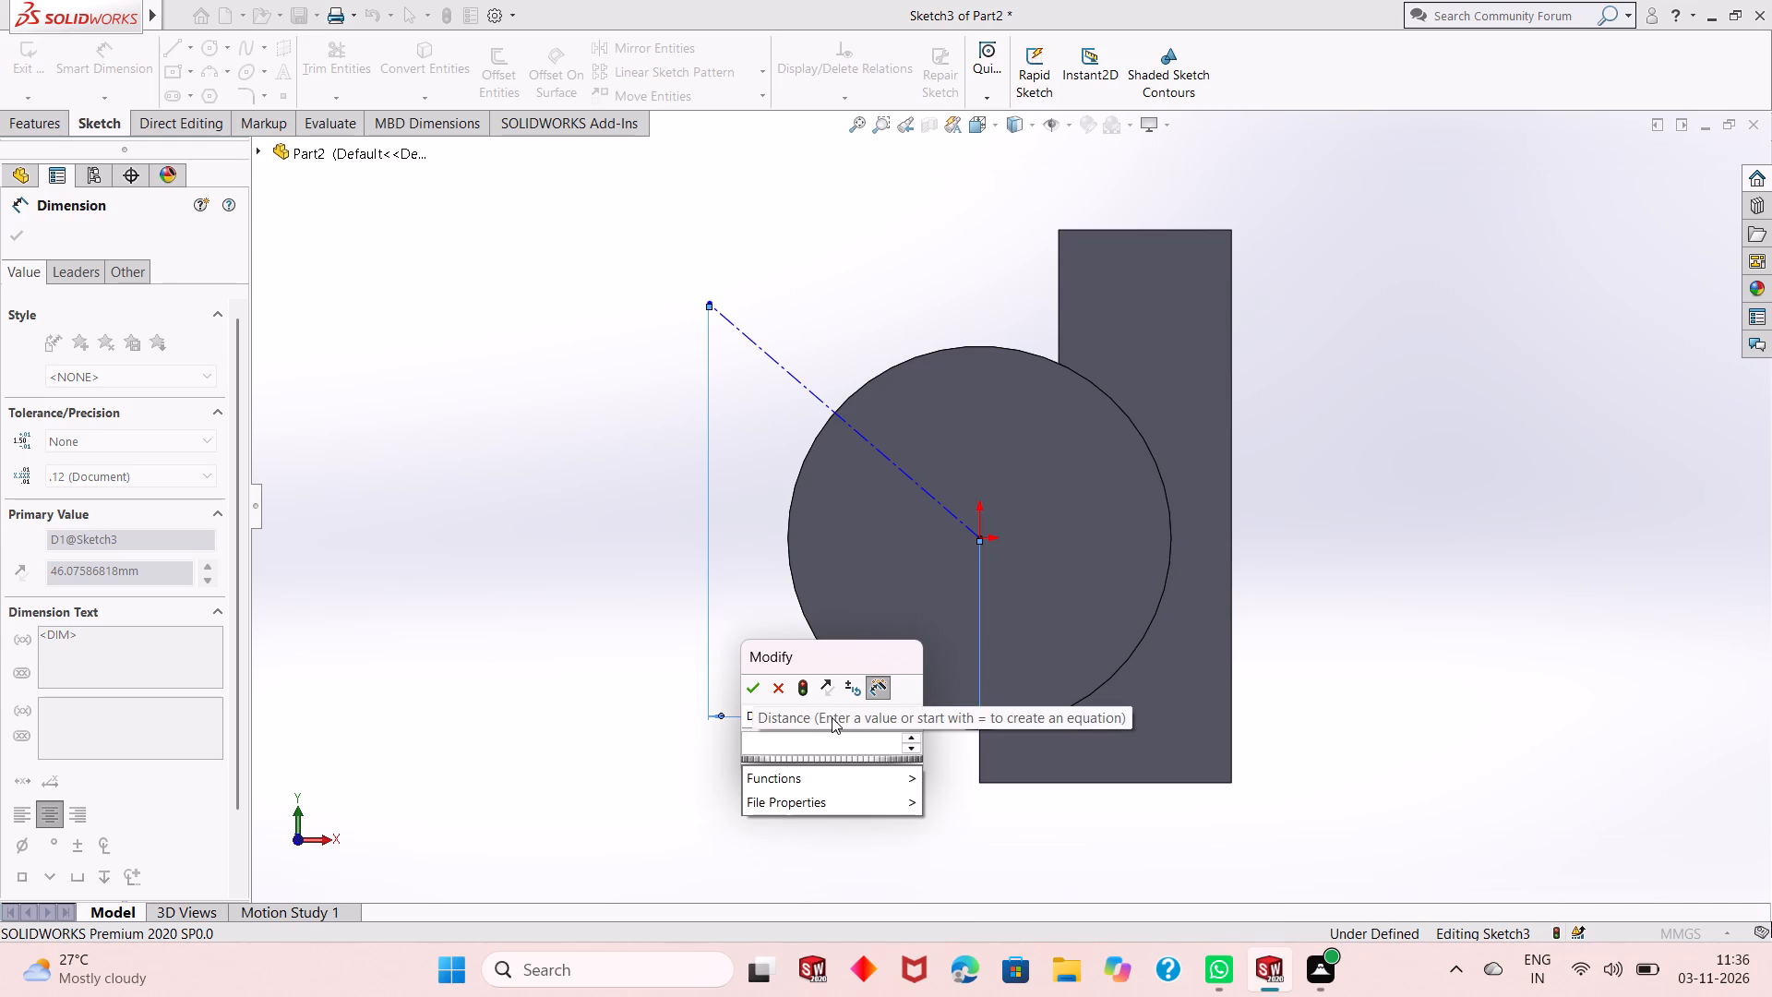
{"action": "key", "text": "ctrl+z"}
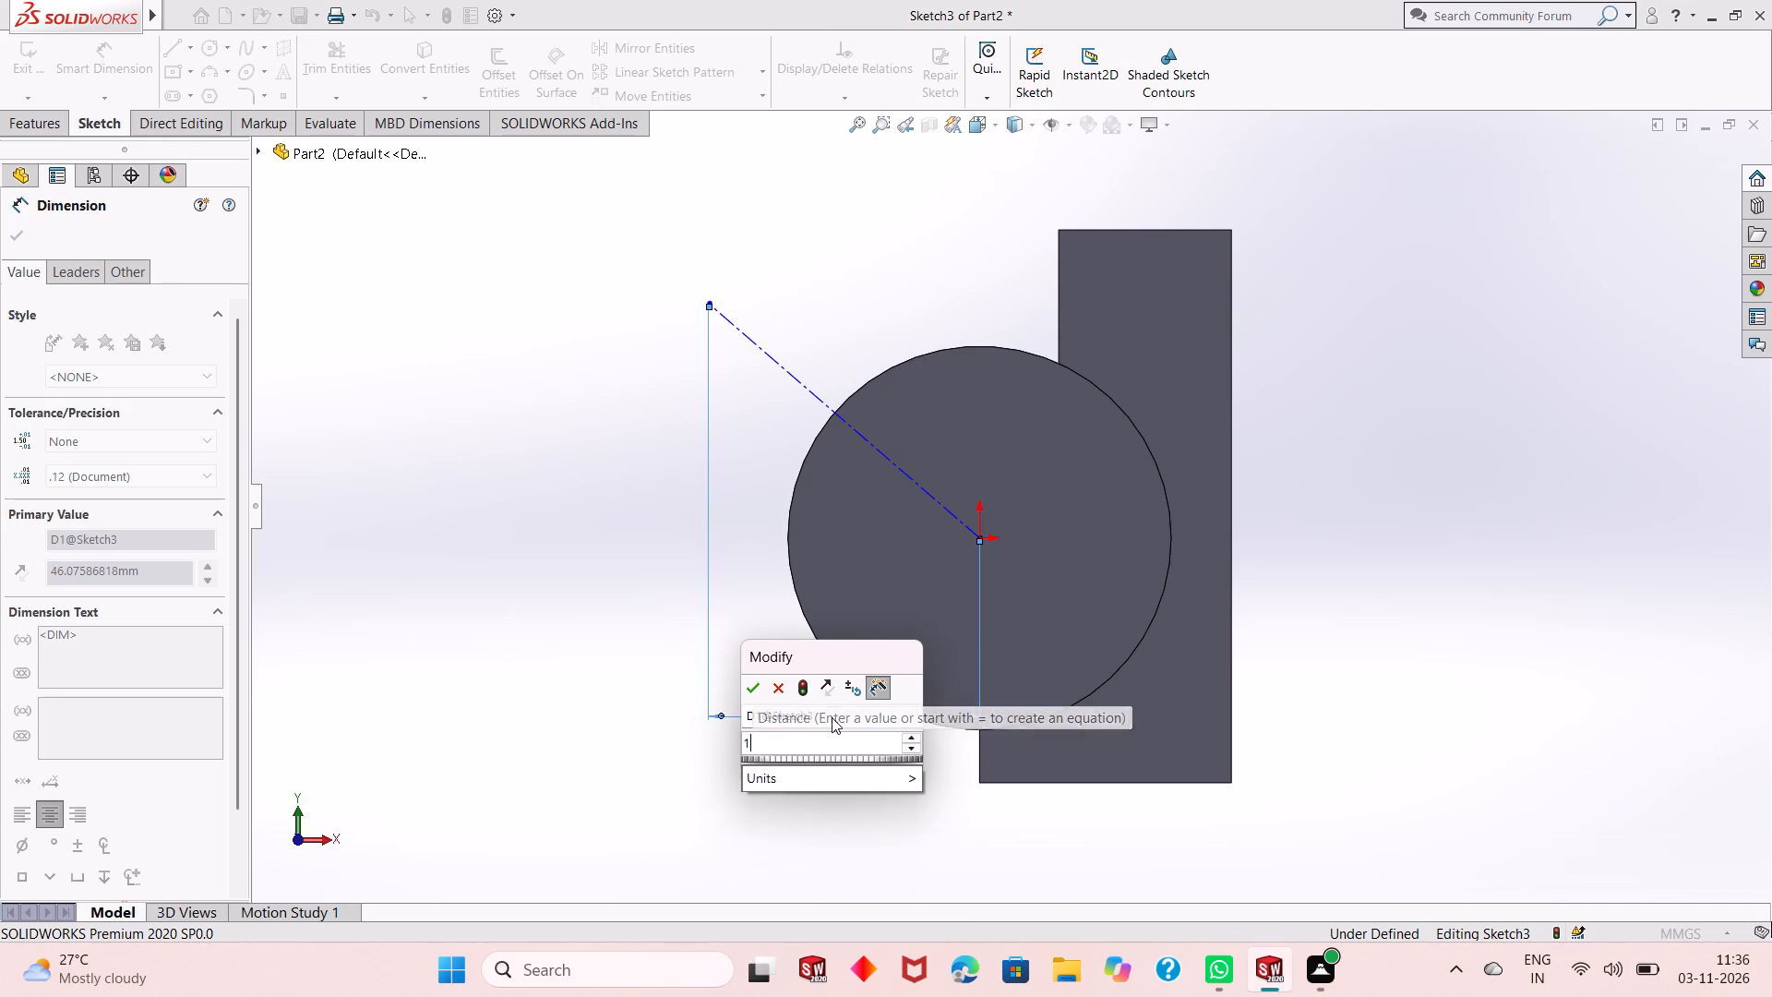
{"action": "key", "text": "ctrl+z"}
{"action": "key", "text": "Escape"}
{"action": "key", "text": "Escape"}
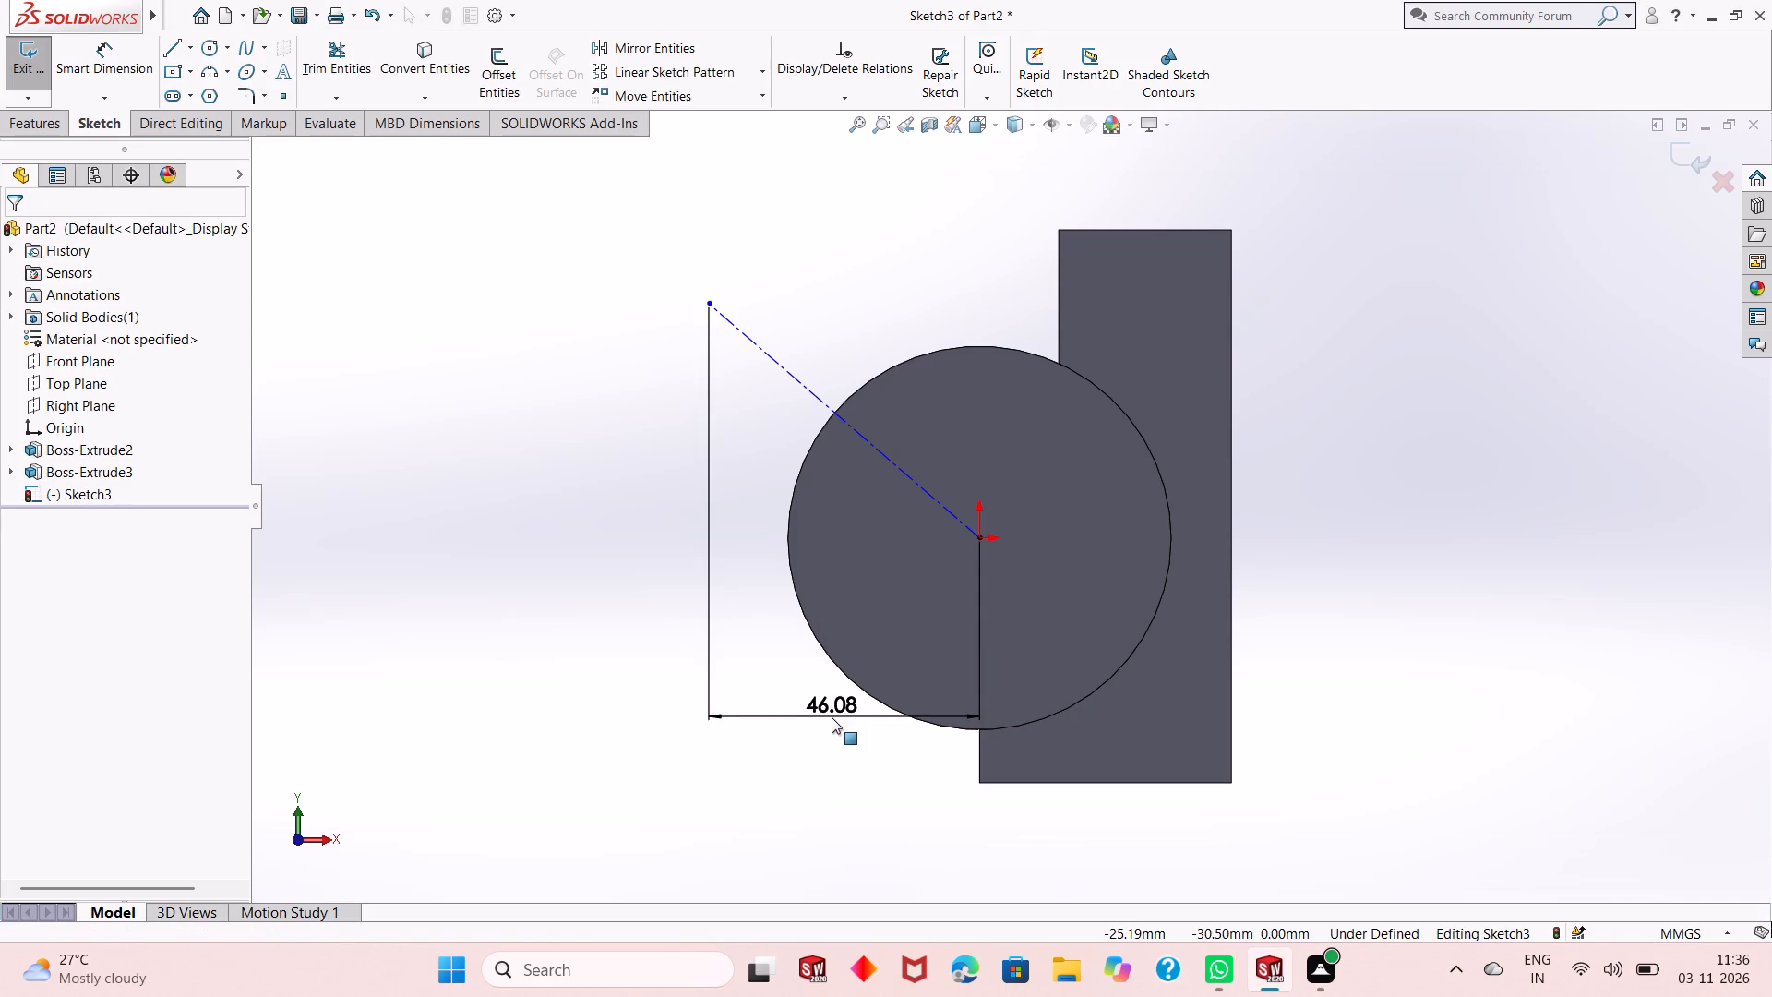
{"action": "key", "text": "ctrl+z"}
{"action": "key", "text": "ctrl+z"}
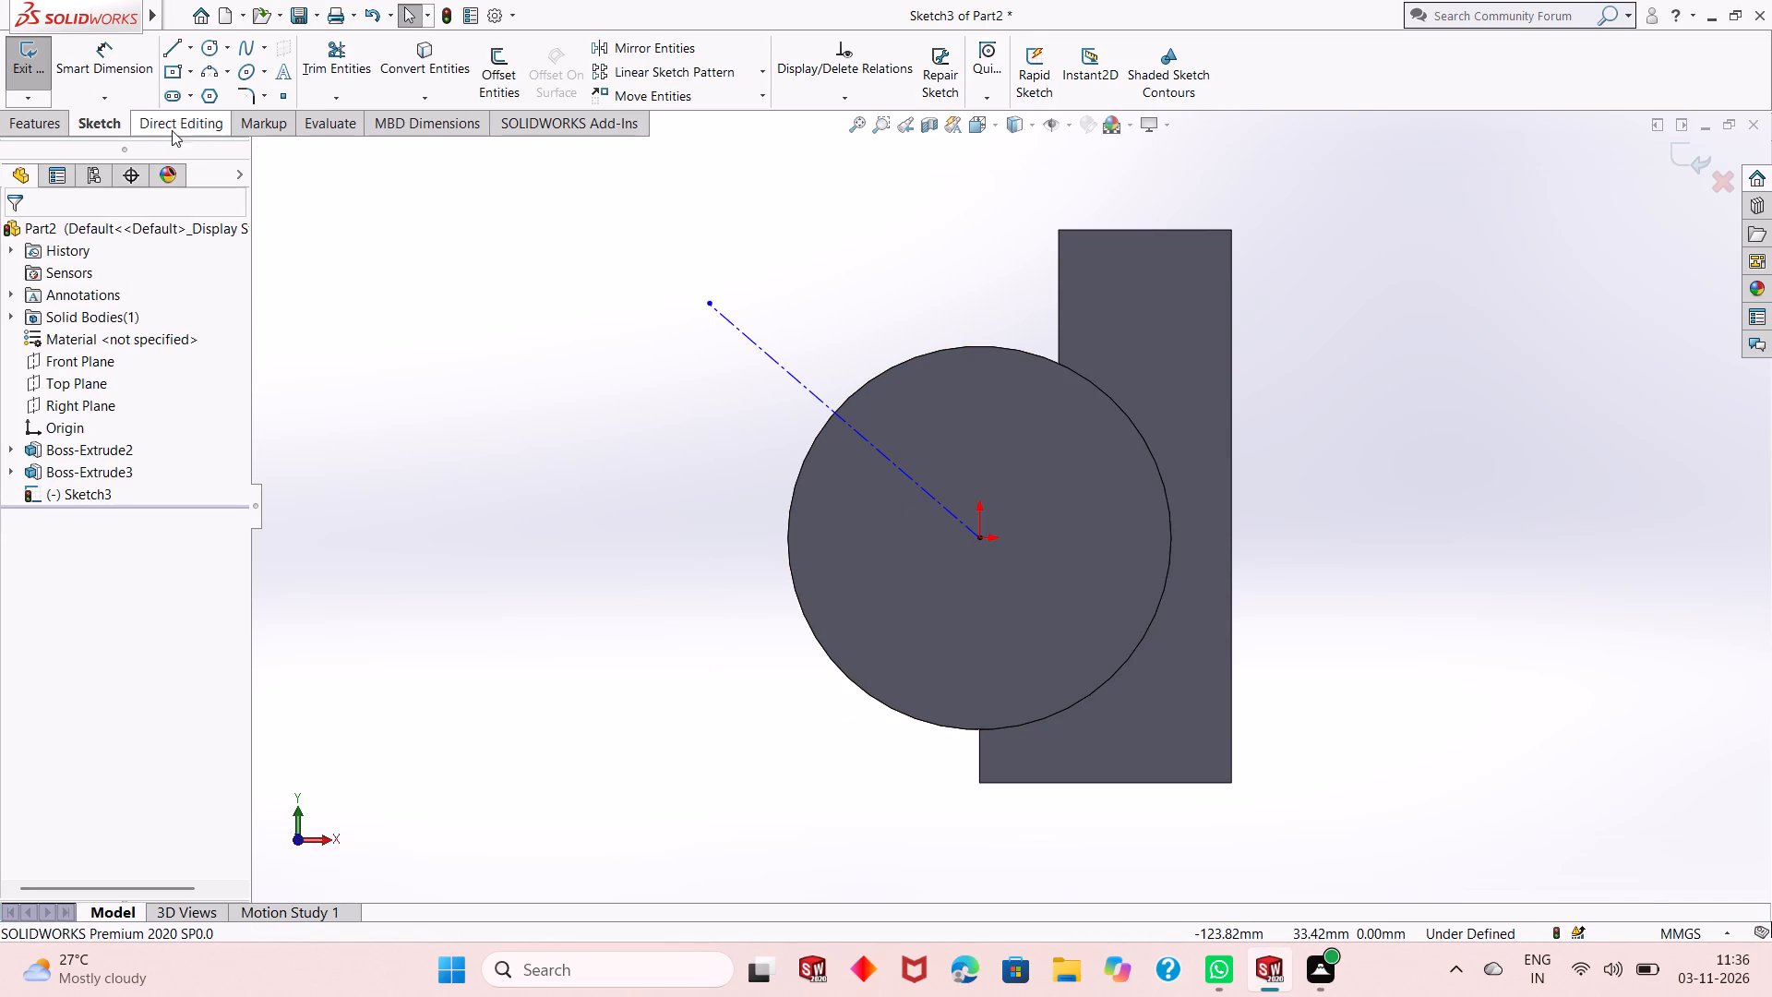
Dimension the horizontal distance from the centerline's outer endpoint to the block's far vertical edge as 75.45 mm.
{"action": "left_click", "coordinate": [133, 66]}
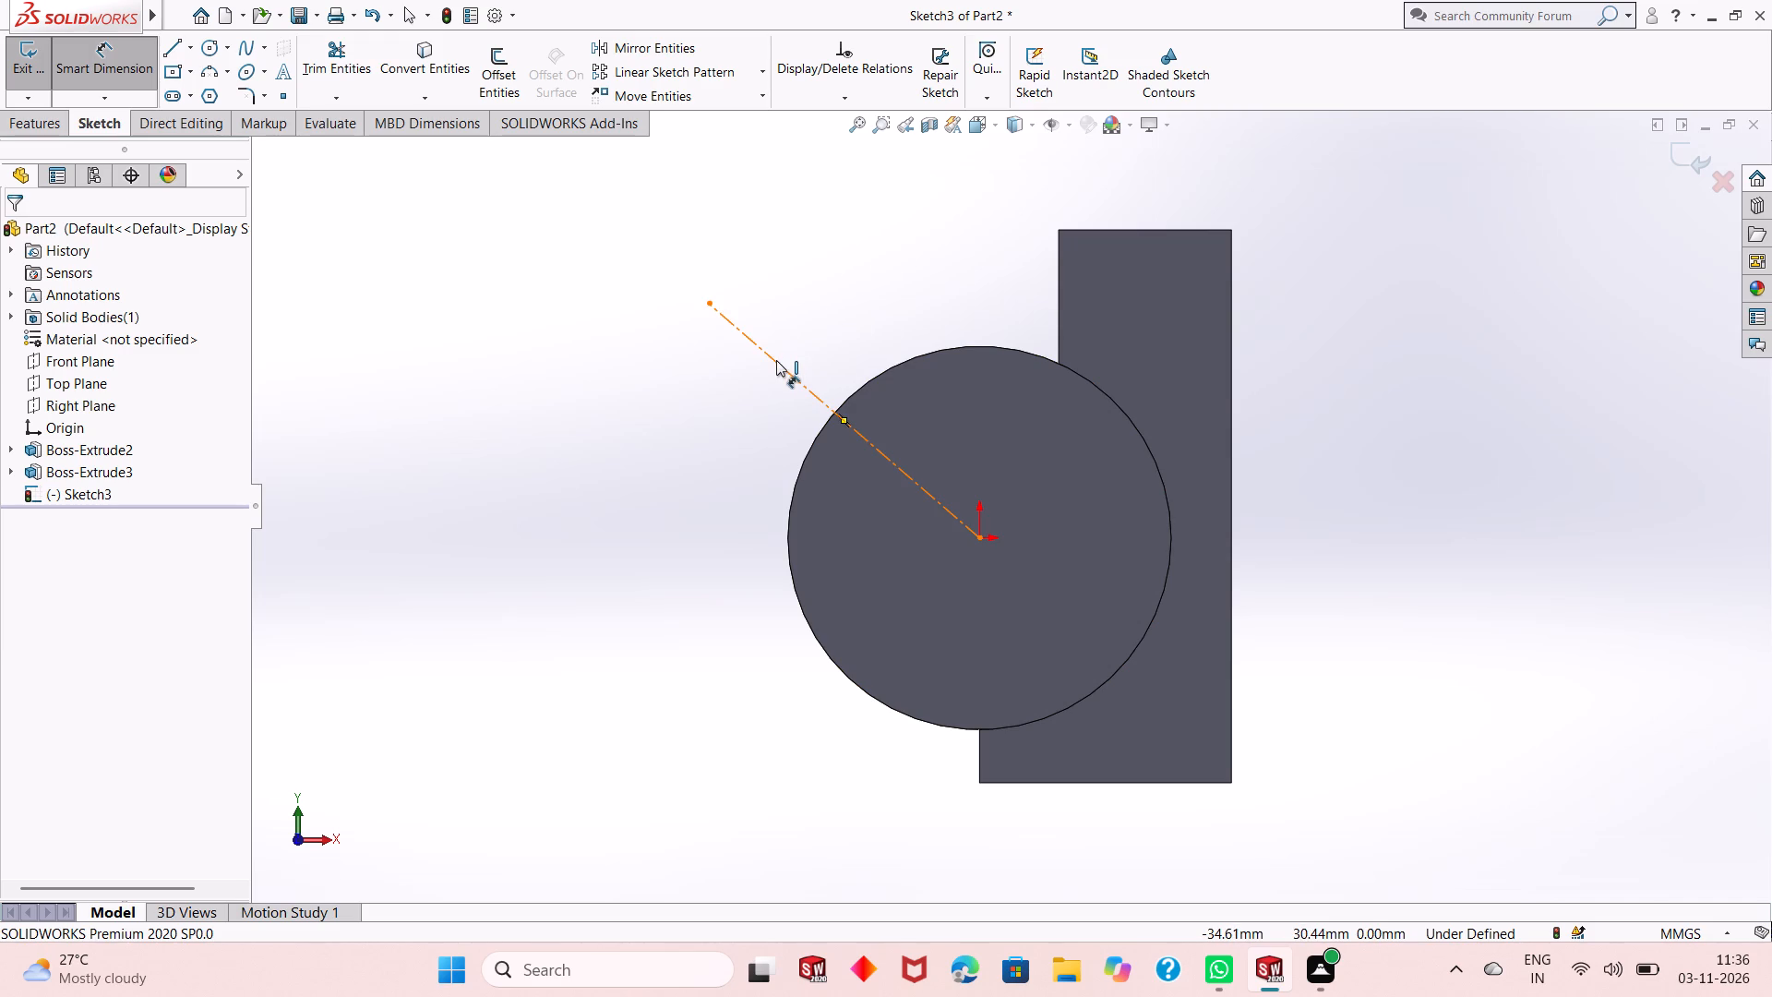
{"action": "left_click", "coordinate": [711, 306]}
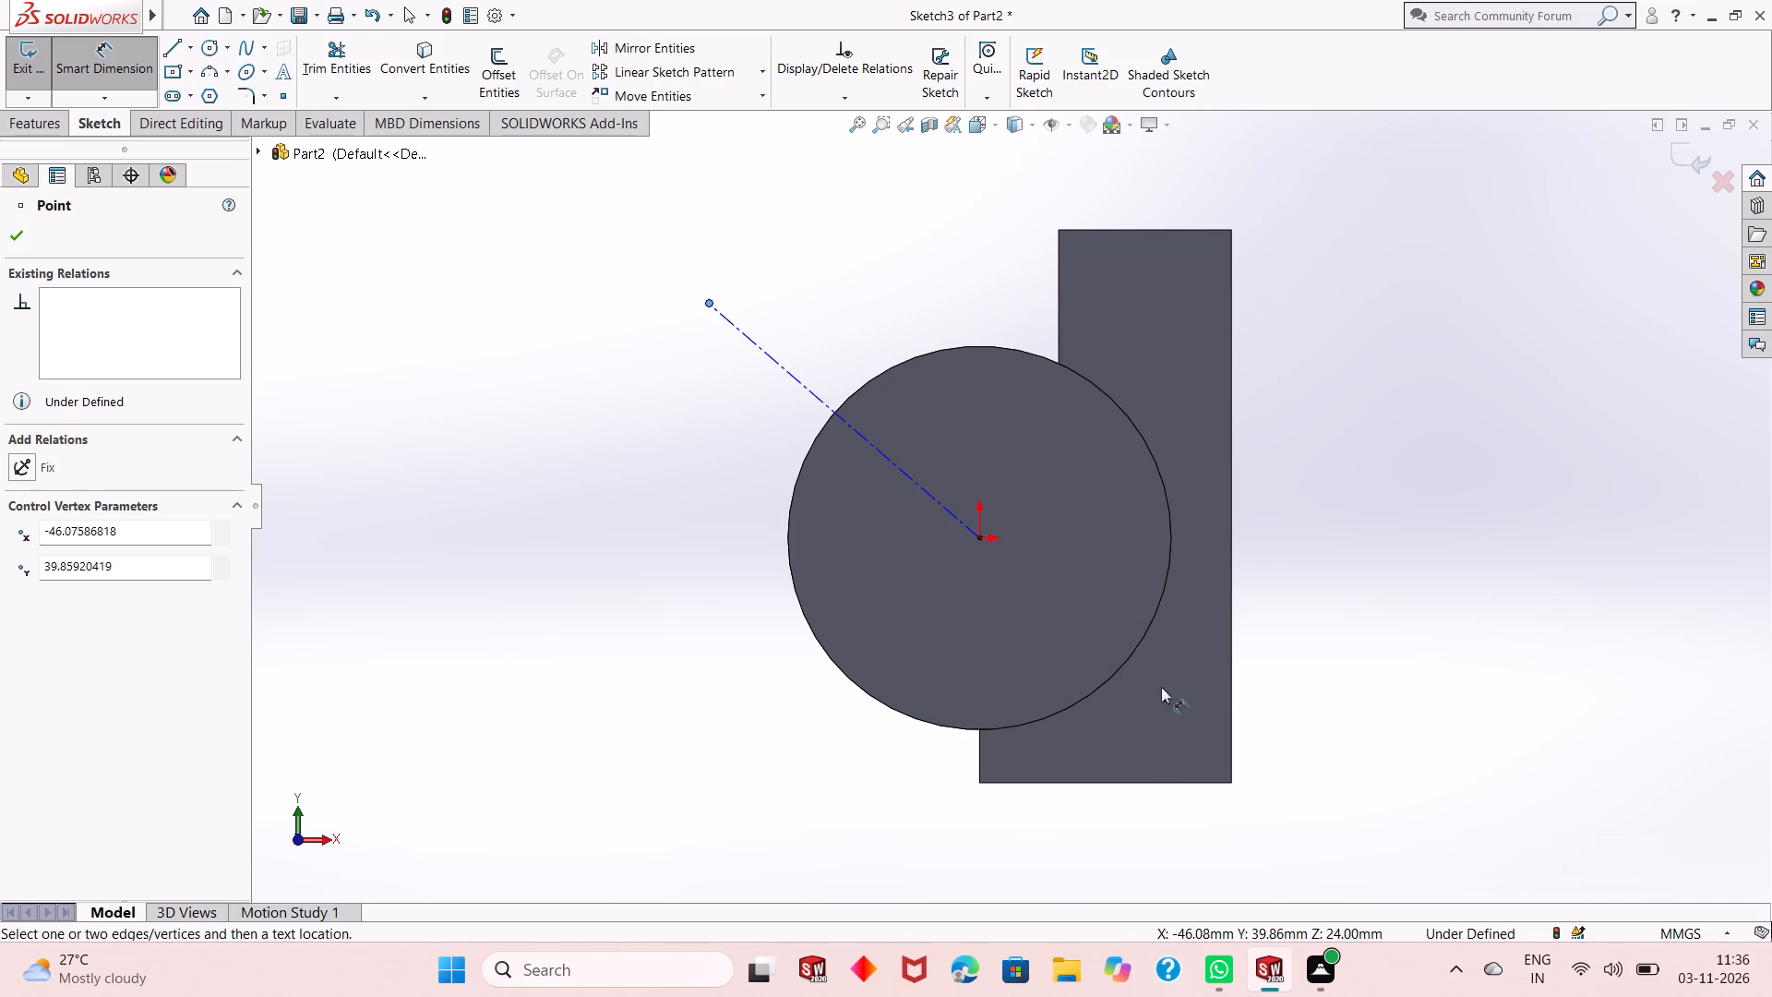
{"action": "left_click", "coordinate": [1231, 737]}
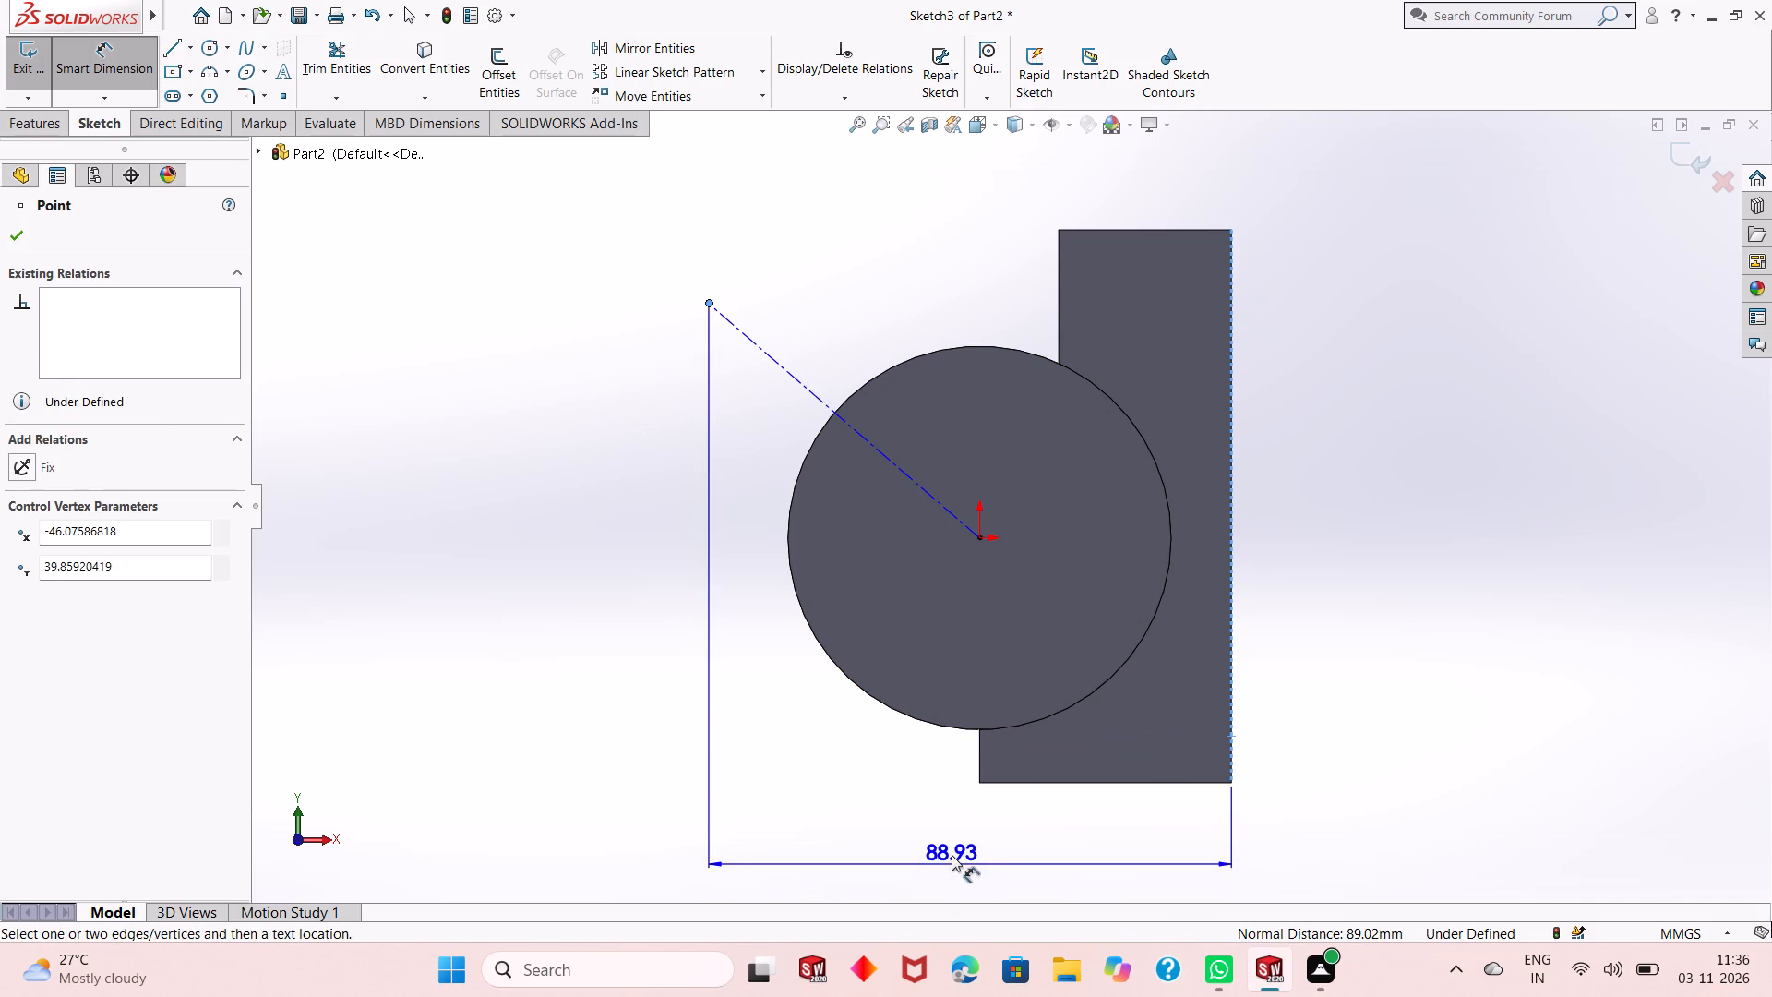
{"action": "left_click", "coordinate": [952, 853]}
{"action": "key", "text": "7"}
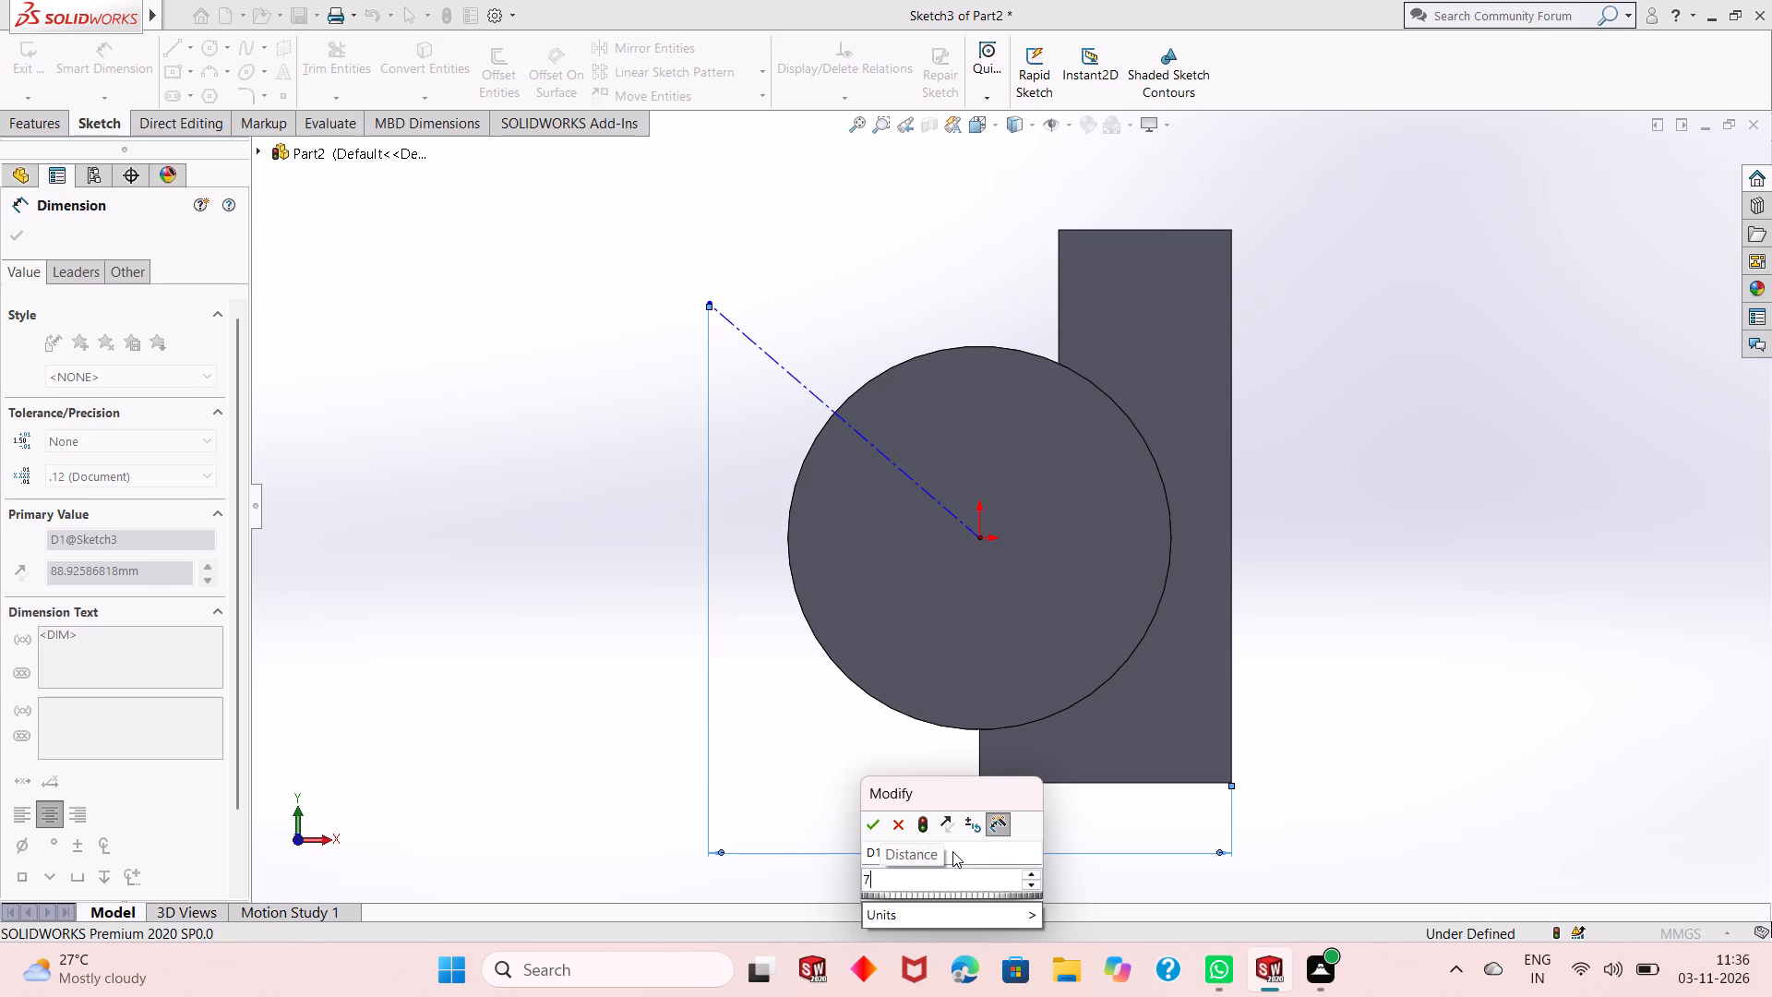
{"action": "type", "text": "5.4"}
{"action": "key", "text": "5"}
{"action": "key", "text": "Return"}
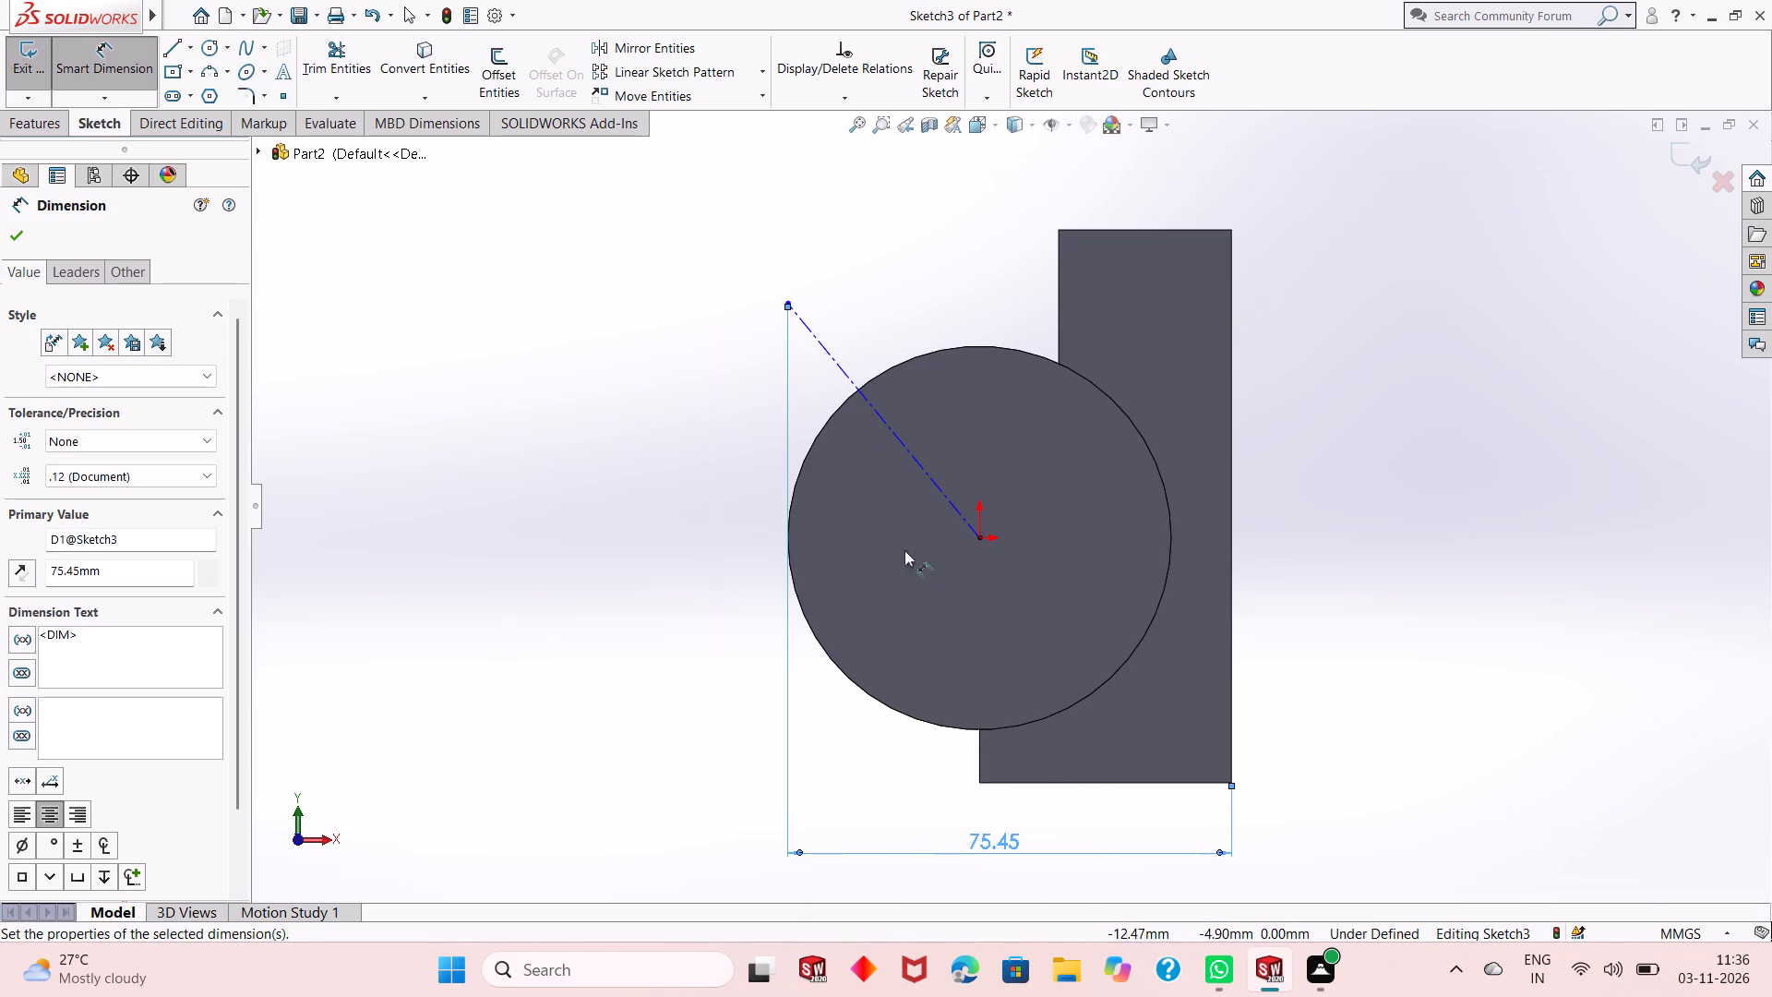
Dimension the angle between the centerline and the vertical direction through the origin as 60 degrees.
{"action": "left_click", "coordinate": [838, 367]}
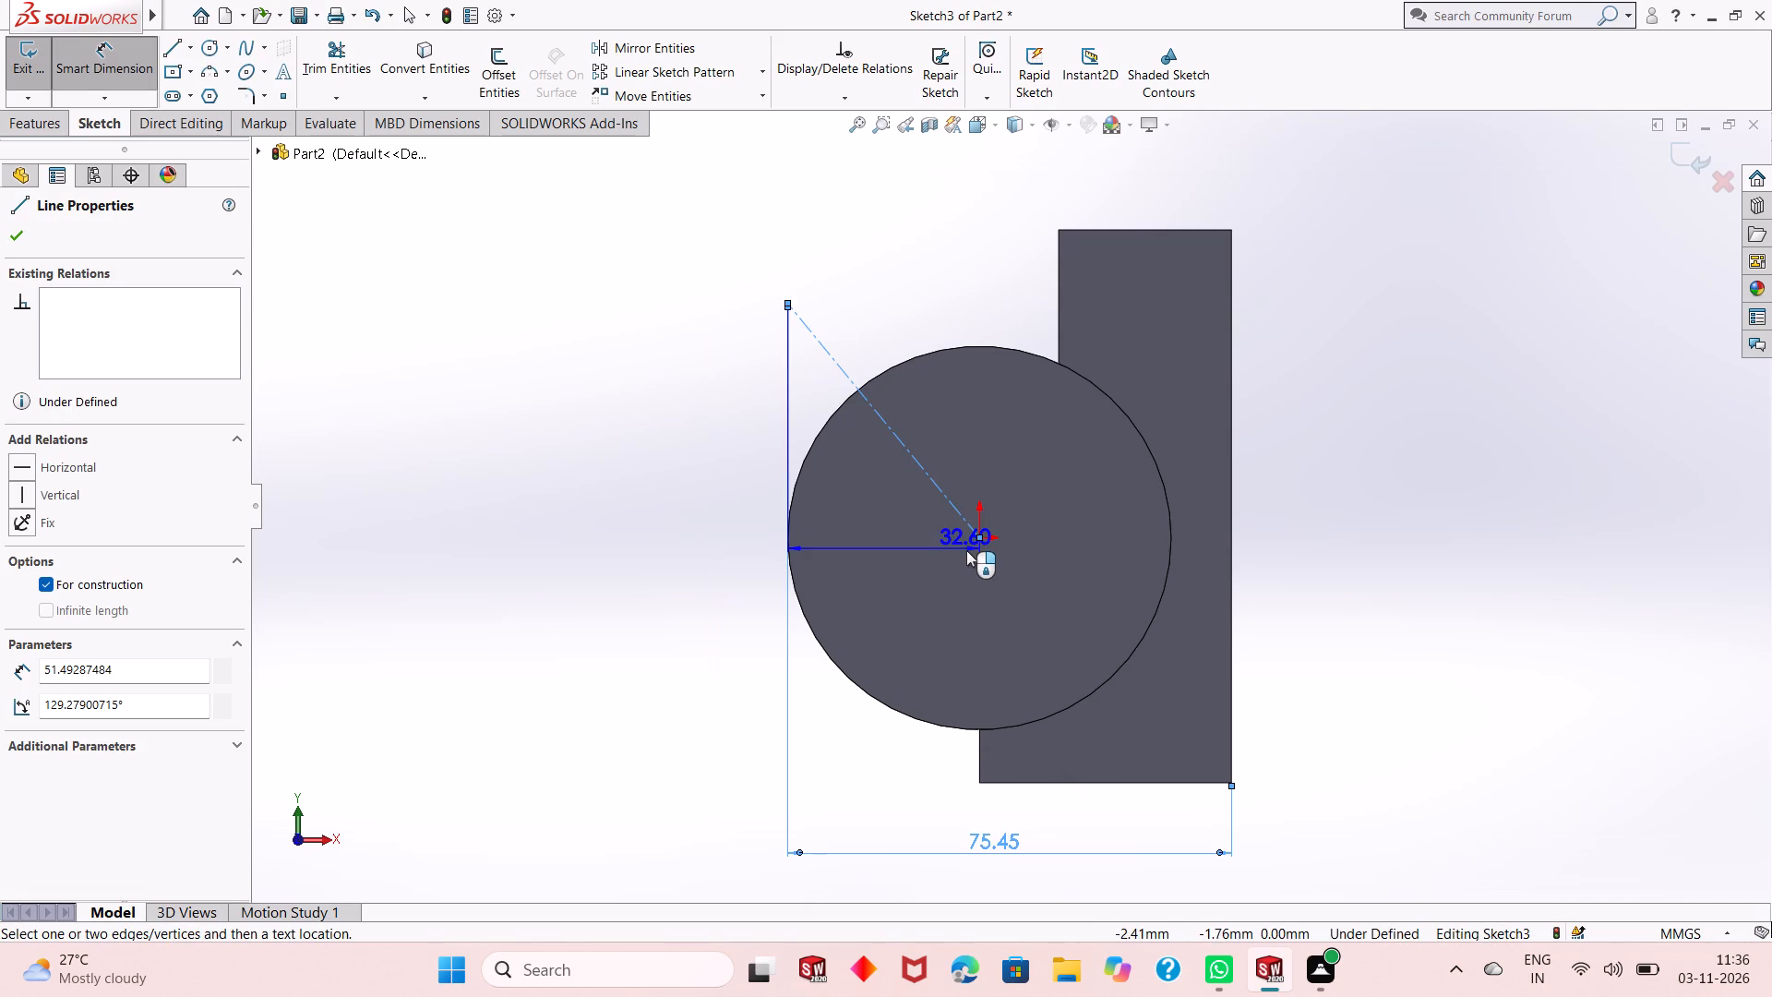
{"action": "left_click", "coordinate": [981, 538]}
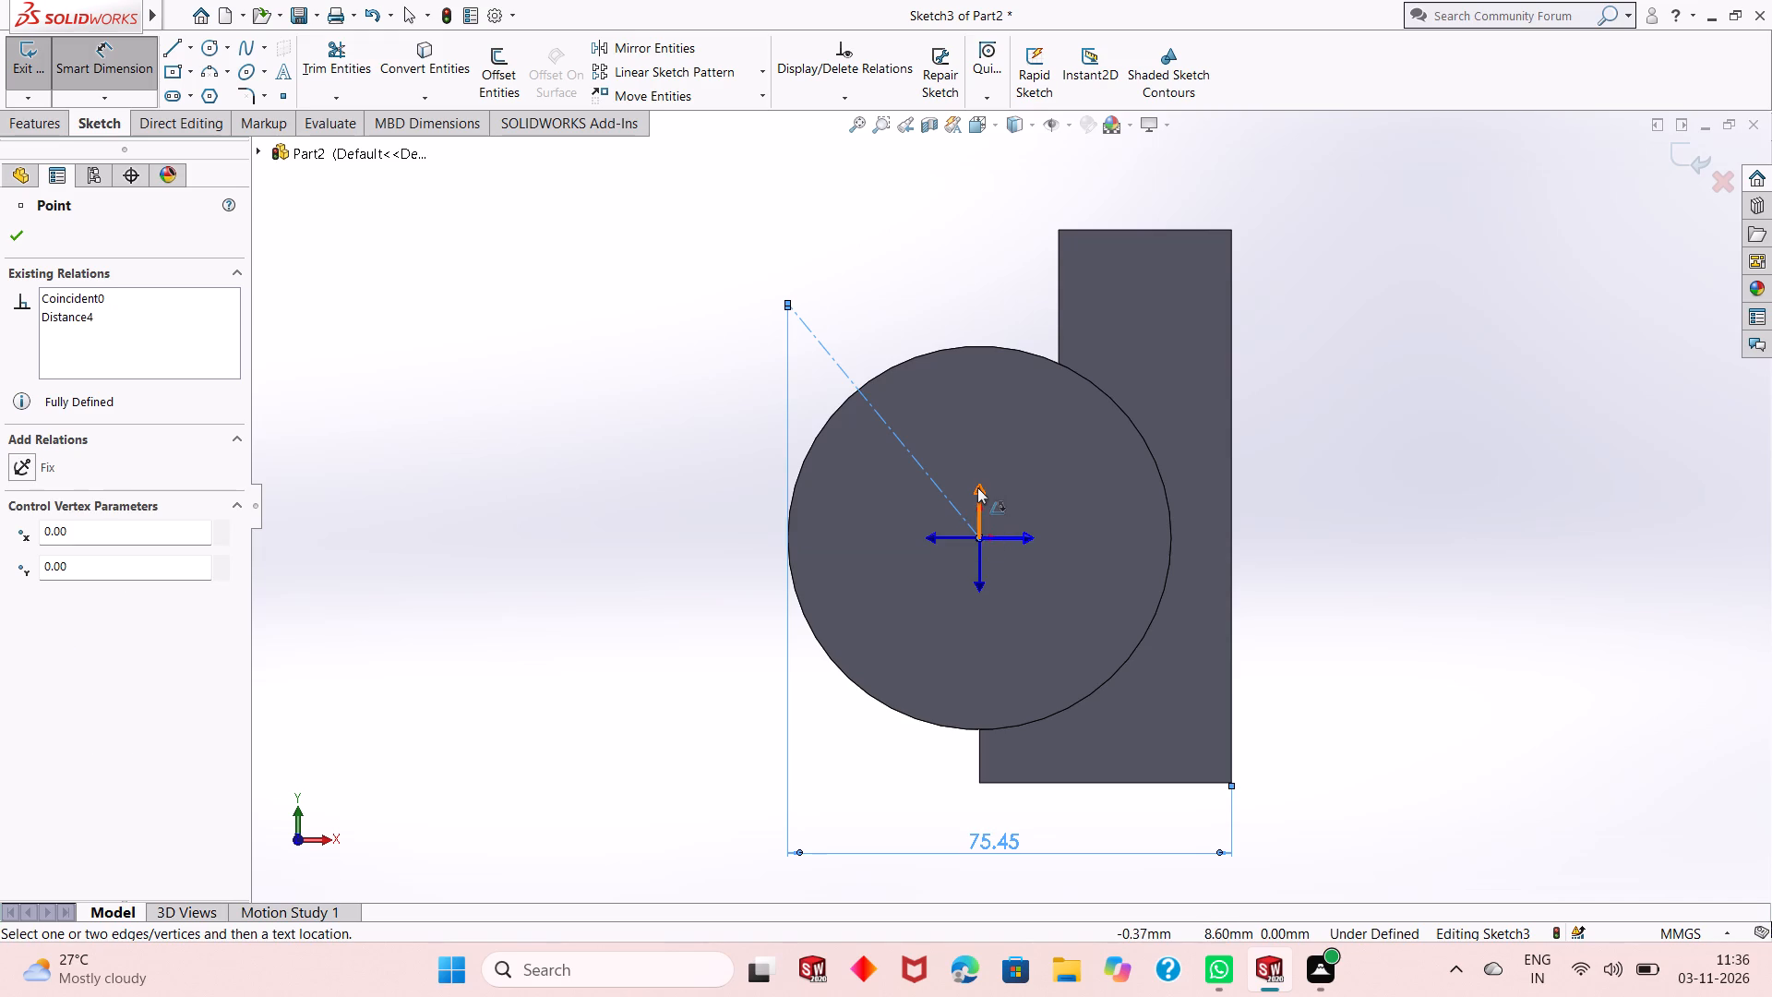
{"action": "left_click", "coordinate": [977, 487]}
{"action": "left_click", "coordinate": [956, 467]}
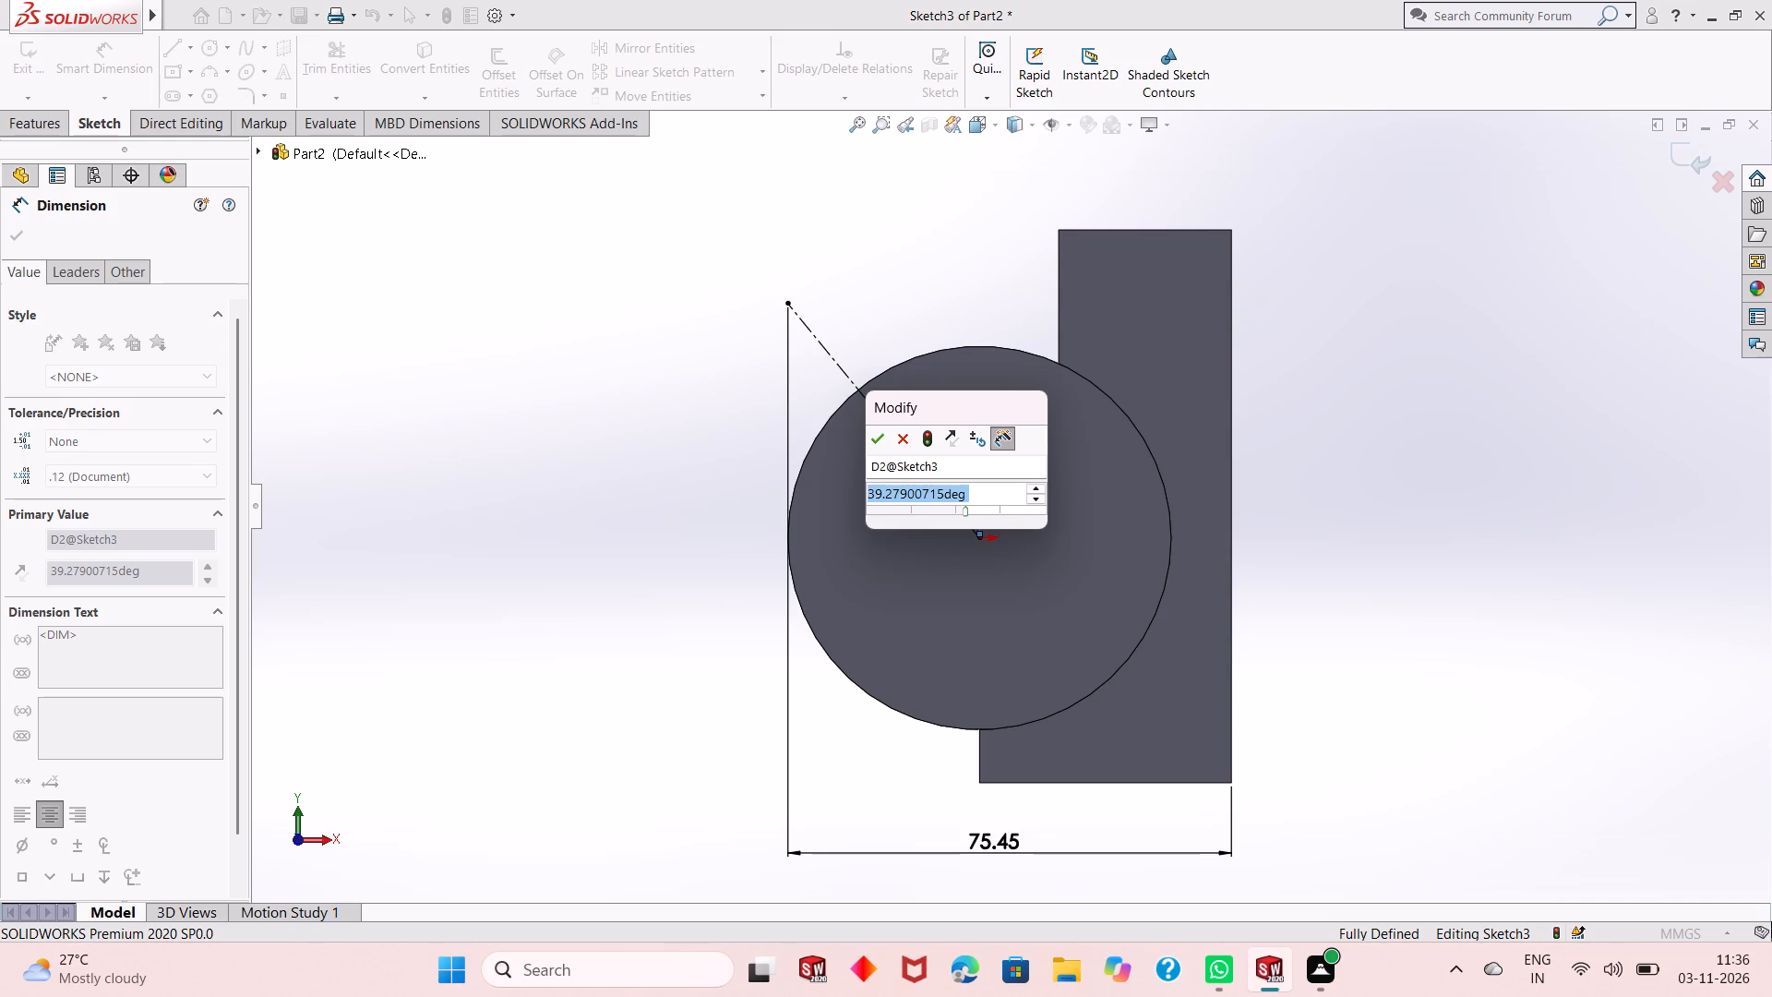
{"action": "type", "text": "60"}
{"action": "key", "text": "Return"}
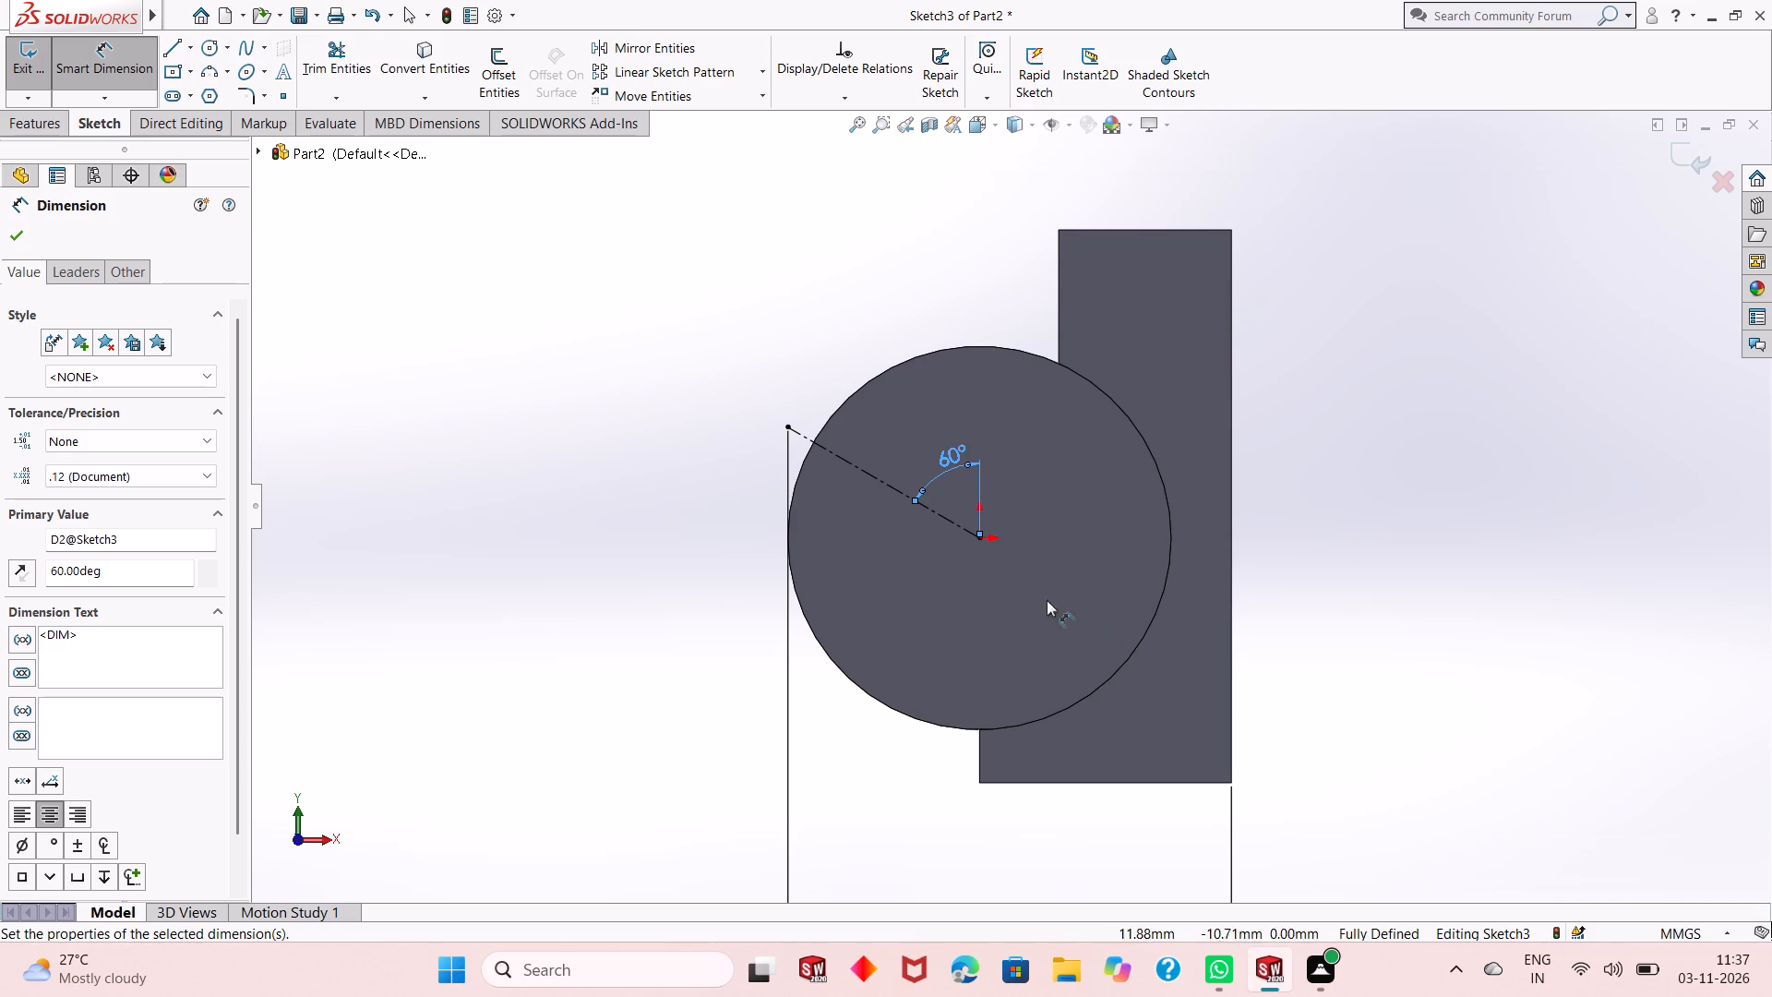
{"action": "scroll", "coordinate": [904, 524], "scroll_direction": "up", "scroll_amount": 1}
{"action": "scroll", "coordinate": [914, 472], "scroll_direction": "down", "scroll_amount": 1}
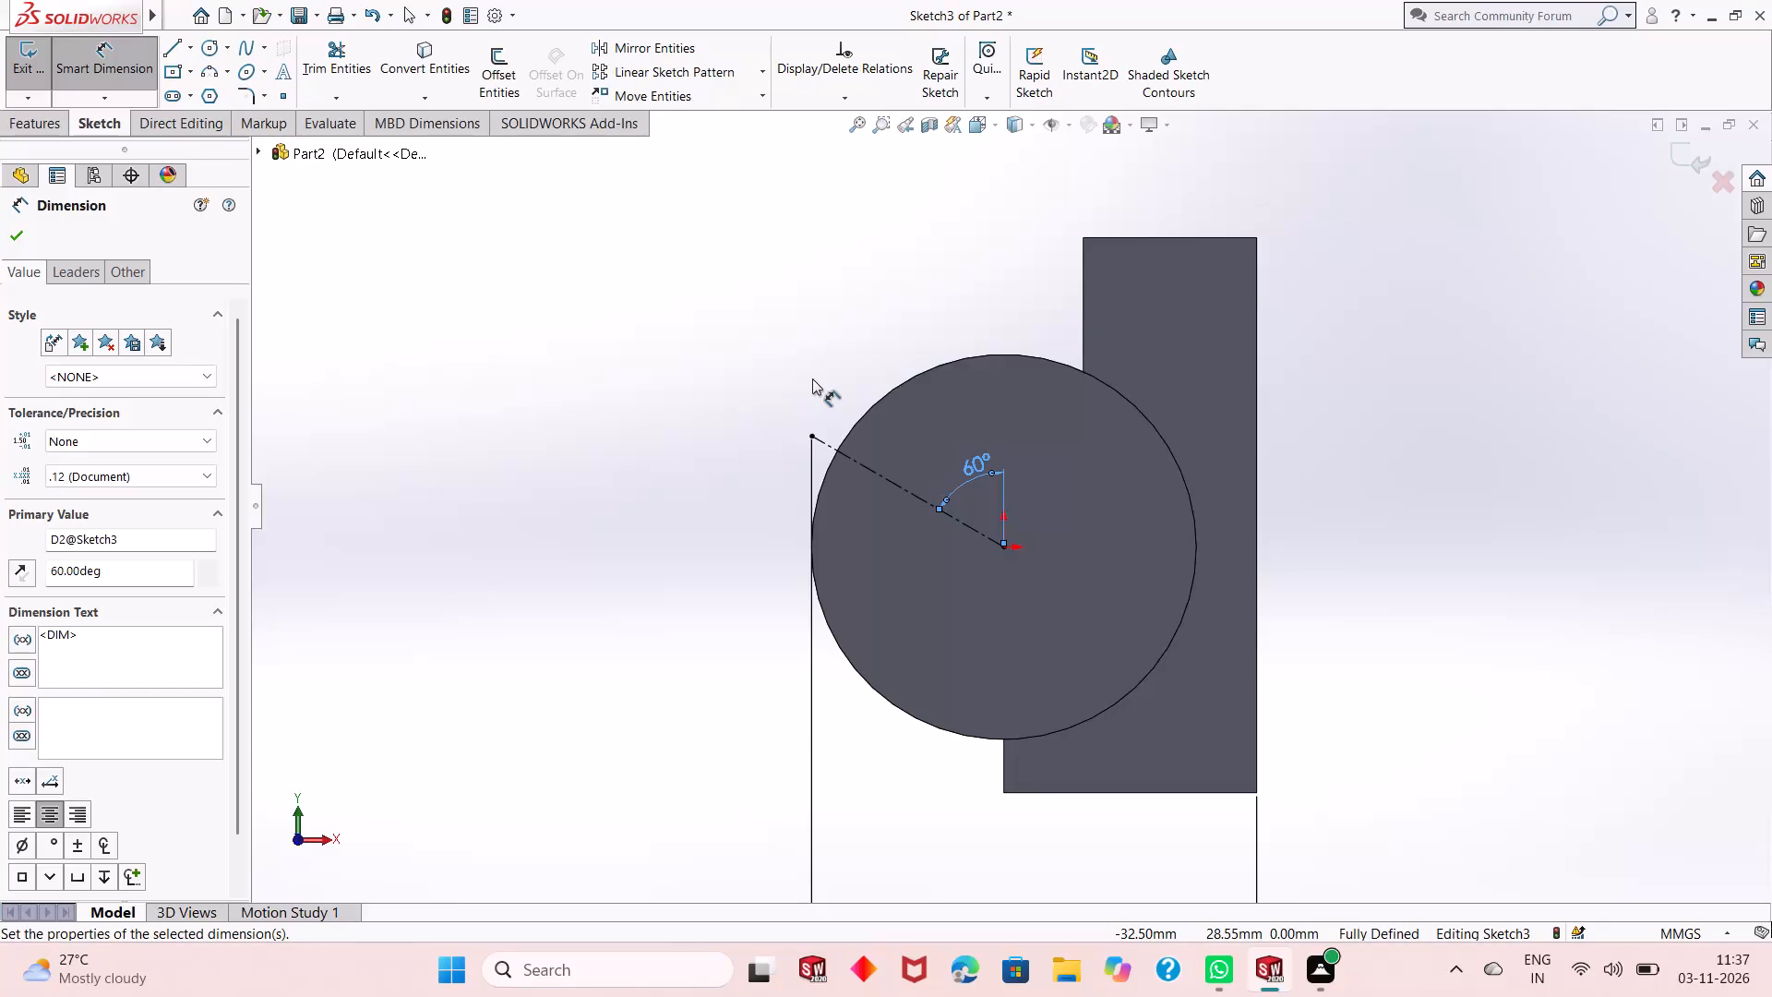
{"action": "key", "text": "Escape"}
{"action": "key", "text": "Escape"}
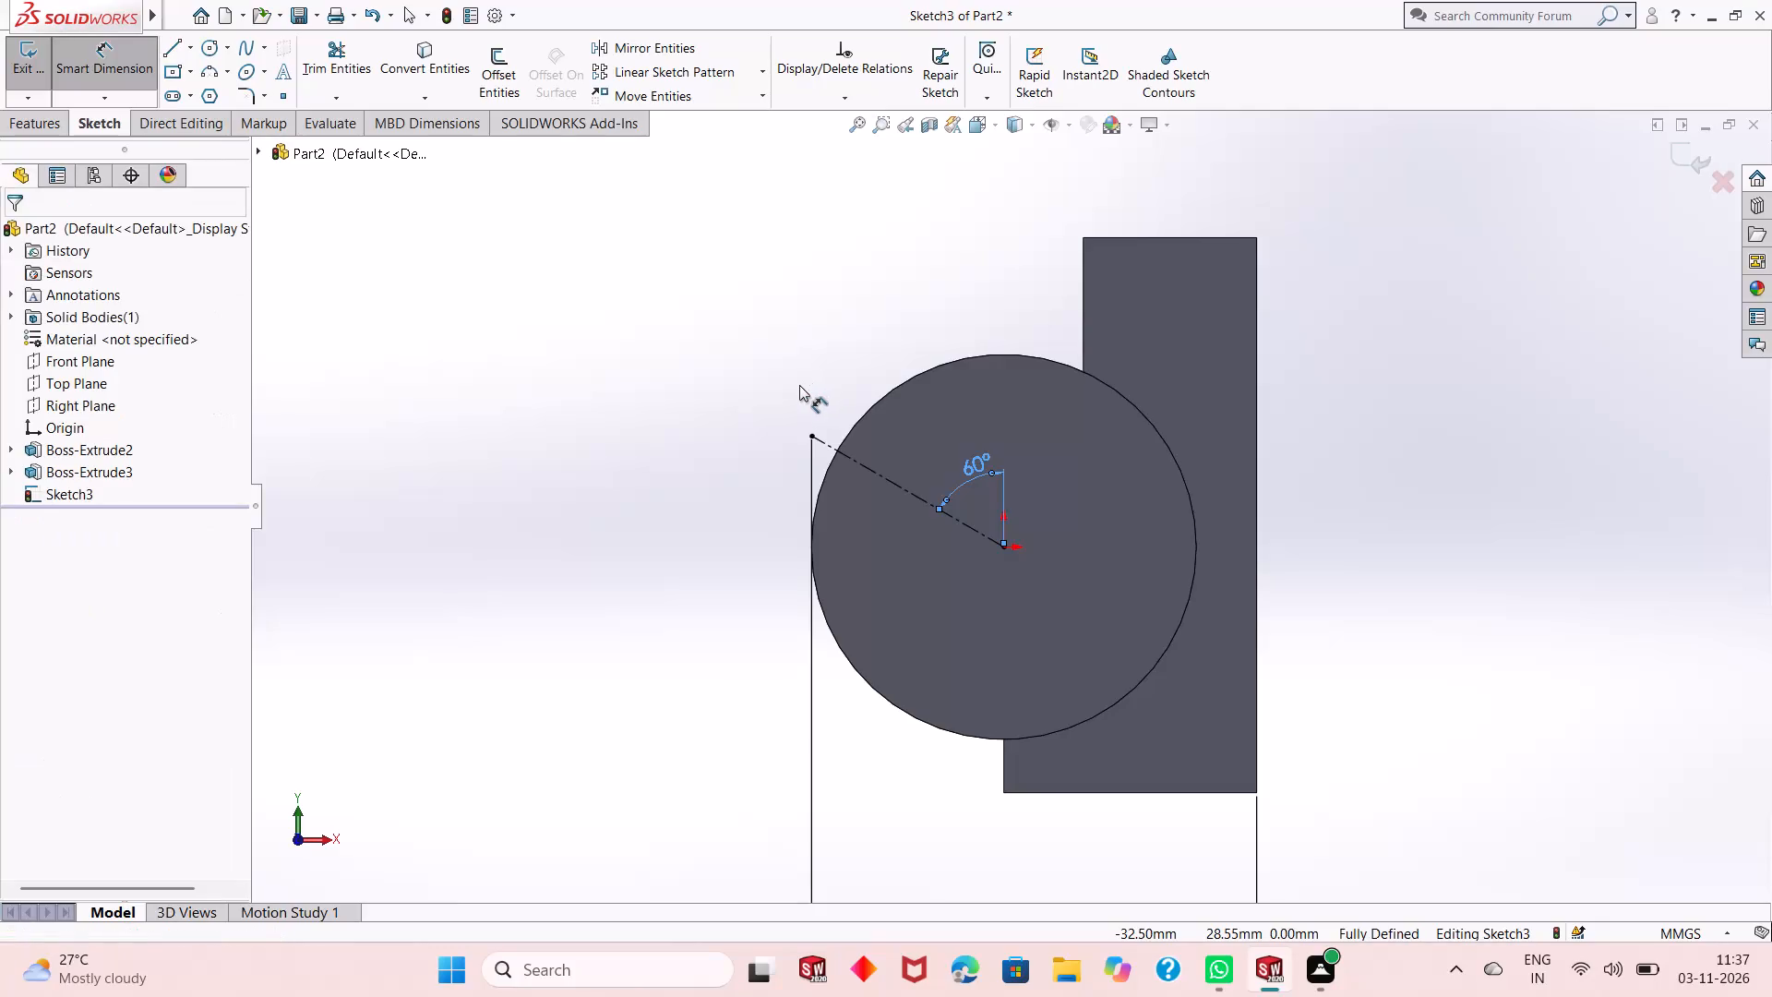
{"action": "key", "text": "Escape"}
{"action": "key", "text": "Escape"}
{"action": "key", "text": "Escape"}
{"action": "key", "text": "Escape"}
{"action": "key", "text": "Escape"}
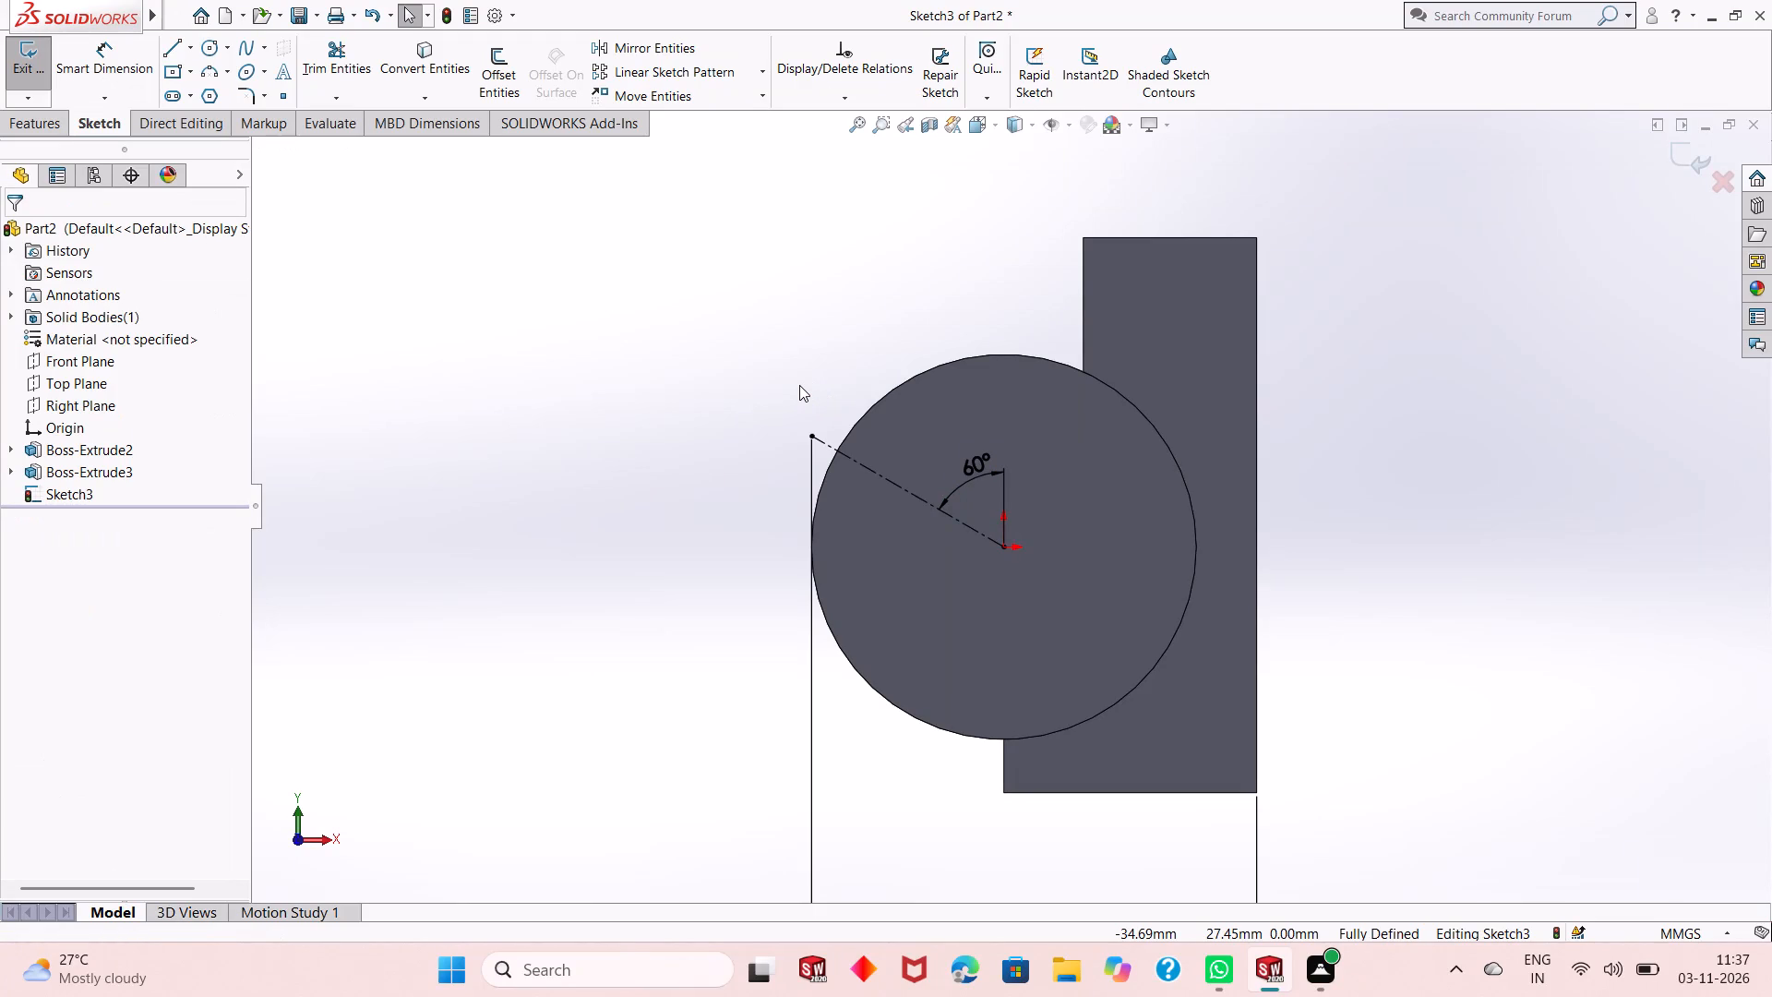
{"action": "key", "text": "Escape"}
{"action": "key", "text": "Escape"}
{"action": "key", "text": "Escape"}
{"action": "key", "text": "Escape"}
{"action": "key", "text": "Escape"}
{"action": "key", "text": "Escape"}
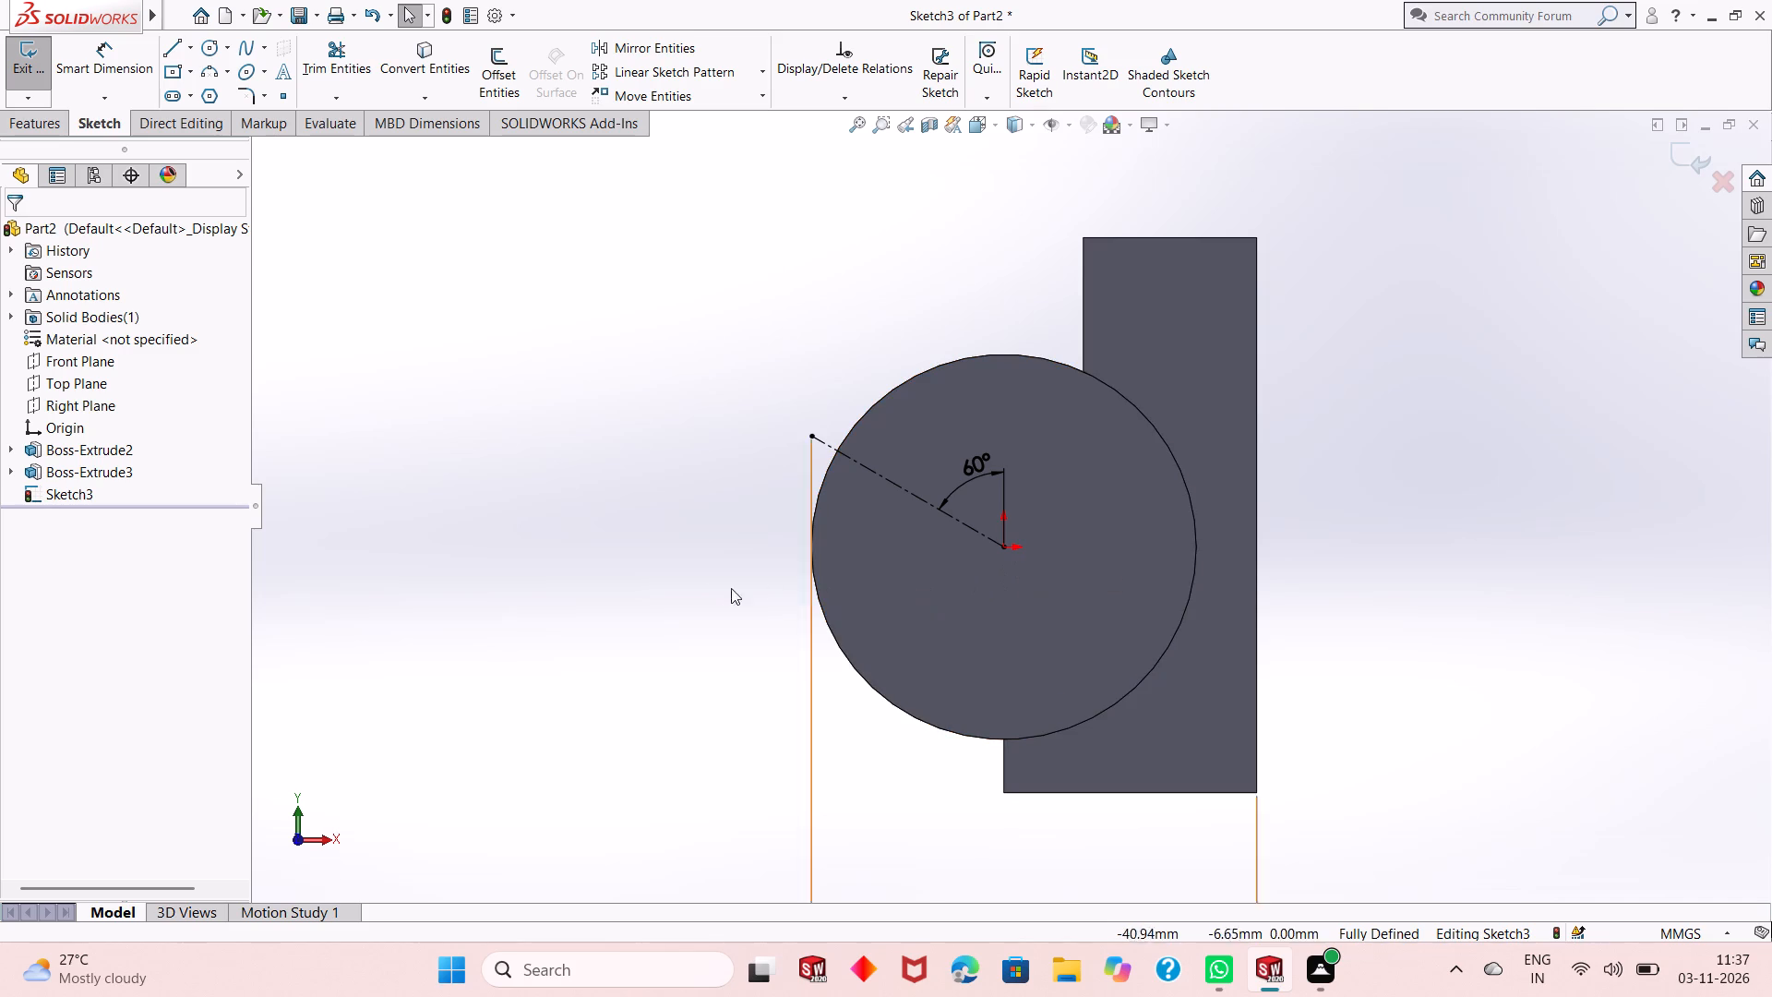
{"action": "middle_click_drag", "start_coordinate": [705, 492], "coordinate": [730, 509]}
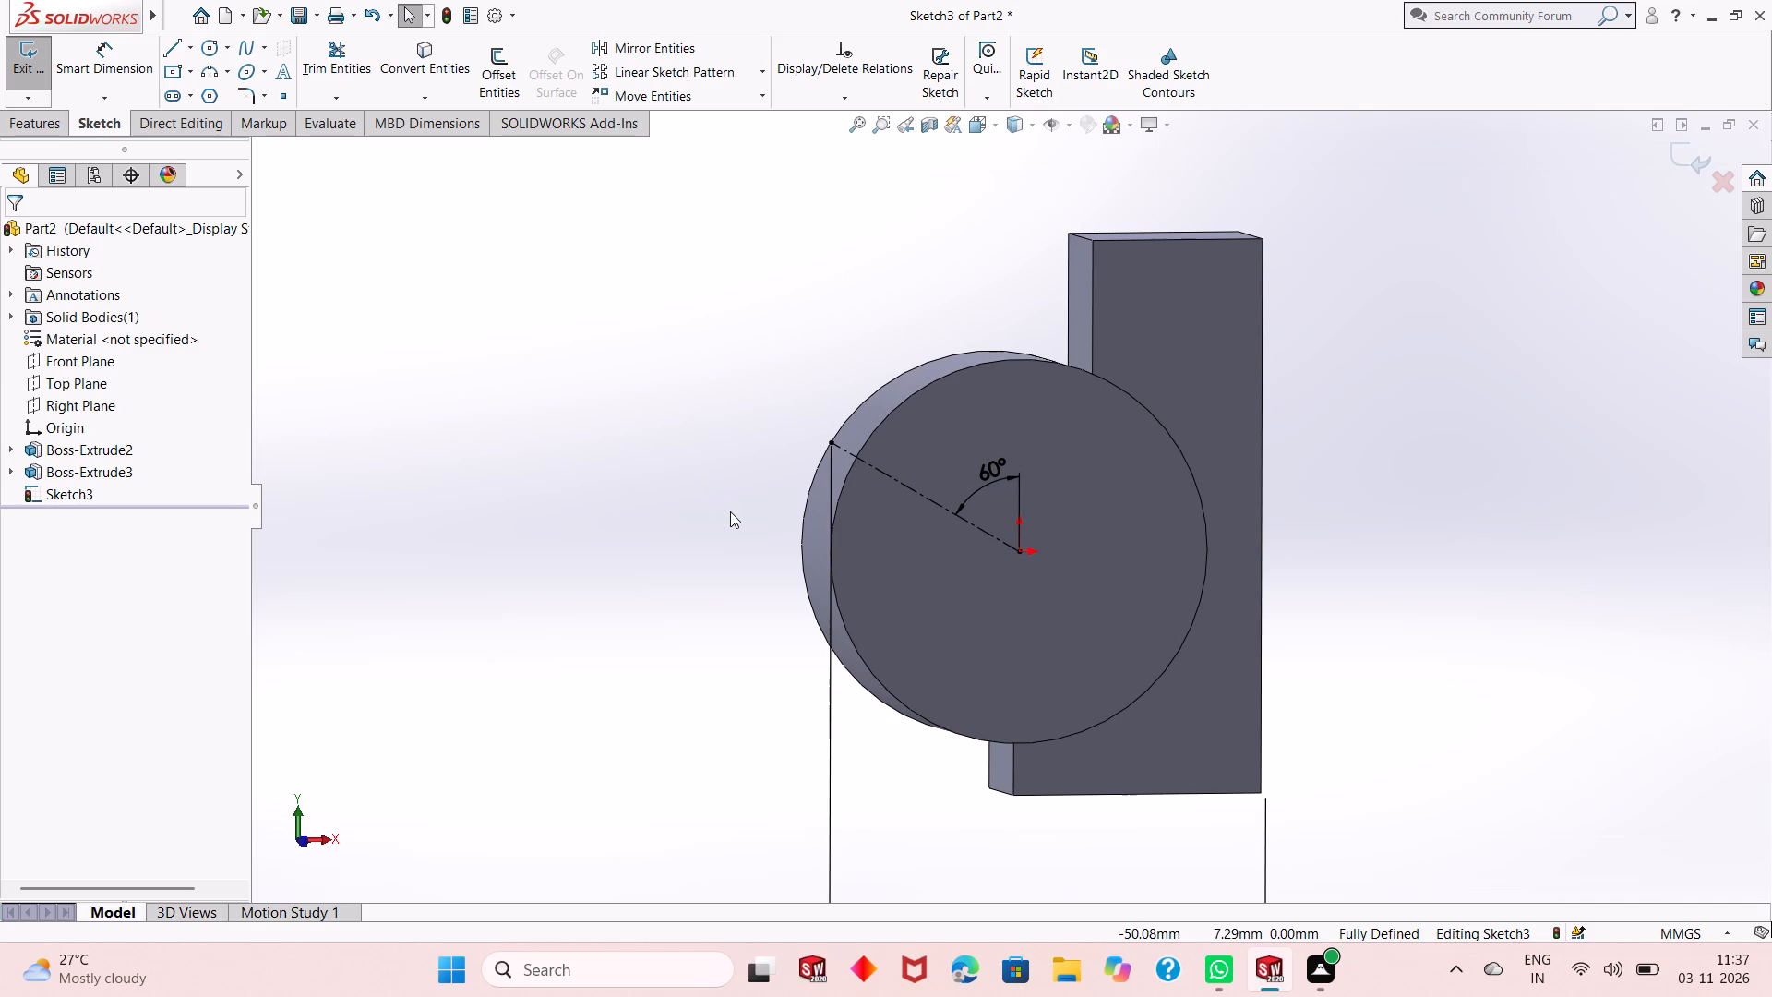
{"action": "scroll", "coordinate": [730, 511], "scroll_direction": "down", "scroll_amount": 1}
Undo the 60-degree angle, the horizontal distance dimension and the centerline in the boss-face sketch.
{"action": "scroll", "coordinate": [730, 511], "scroll_direction": "down", "scroll_amount": 1}
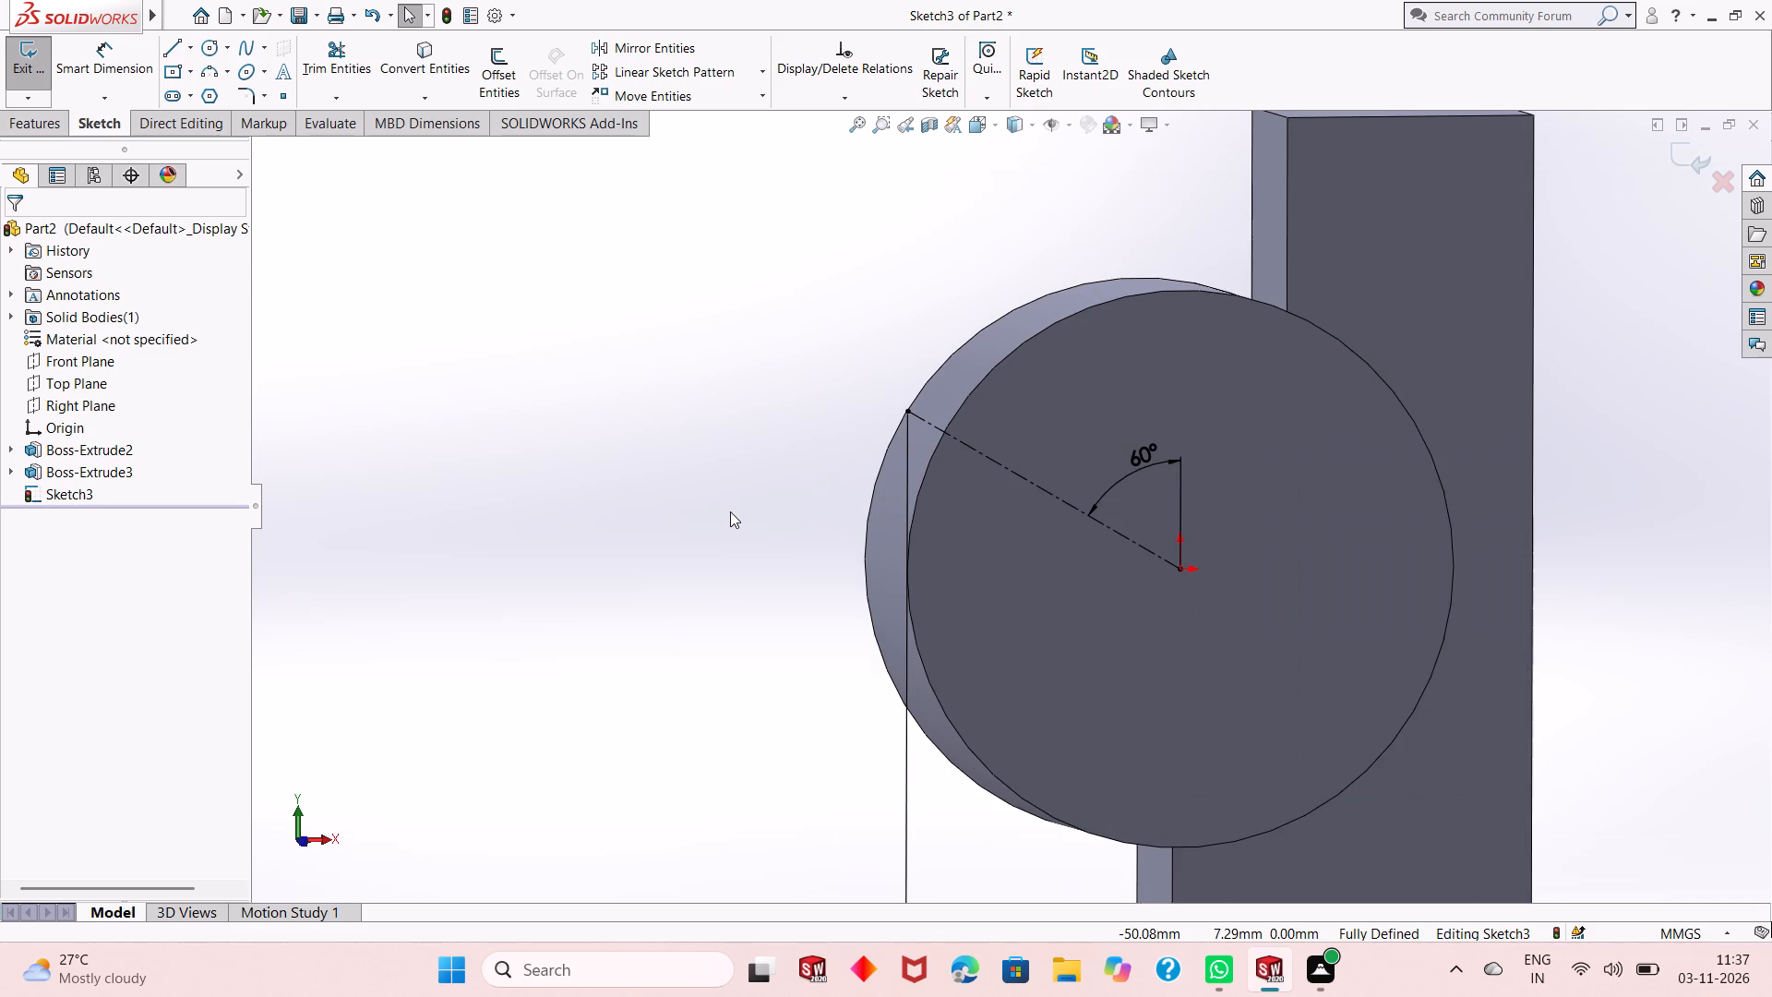
{"action": "scroll", "coordinate": [730, 511], "scroll_direction": "up", "scroll_amount": 2}
{"action": "middle_click_drag", "start_coordinate": [730, 511], "coordinate": [699, 511]}
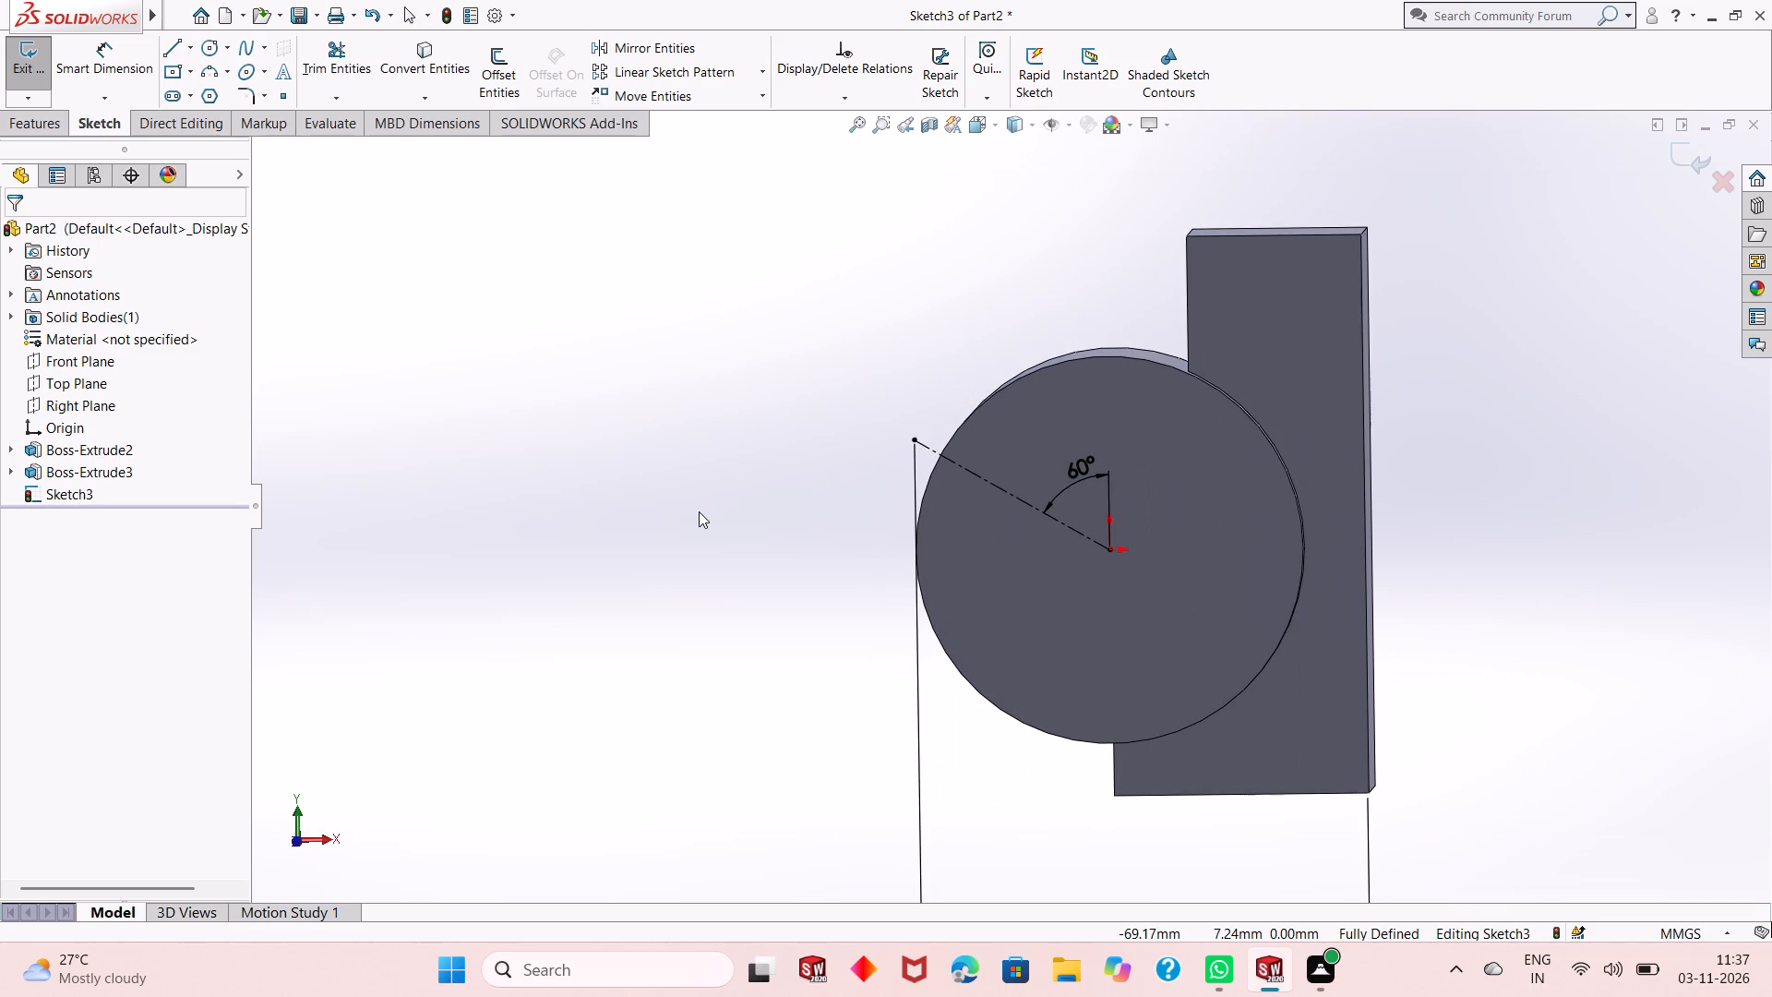
{"action": "key", "text": "ctrl+8"}
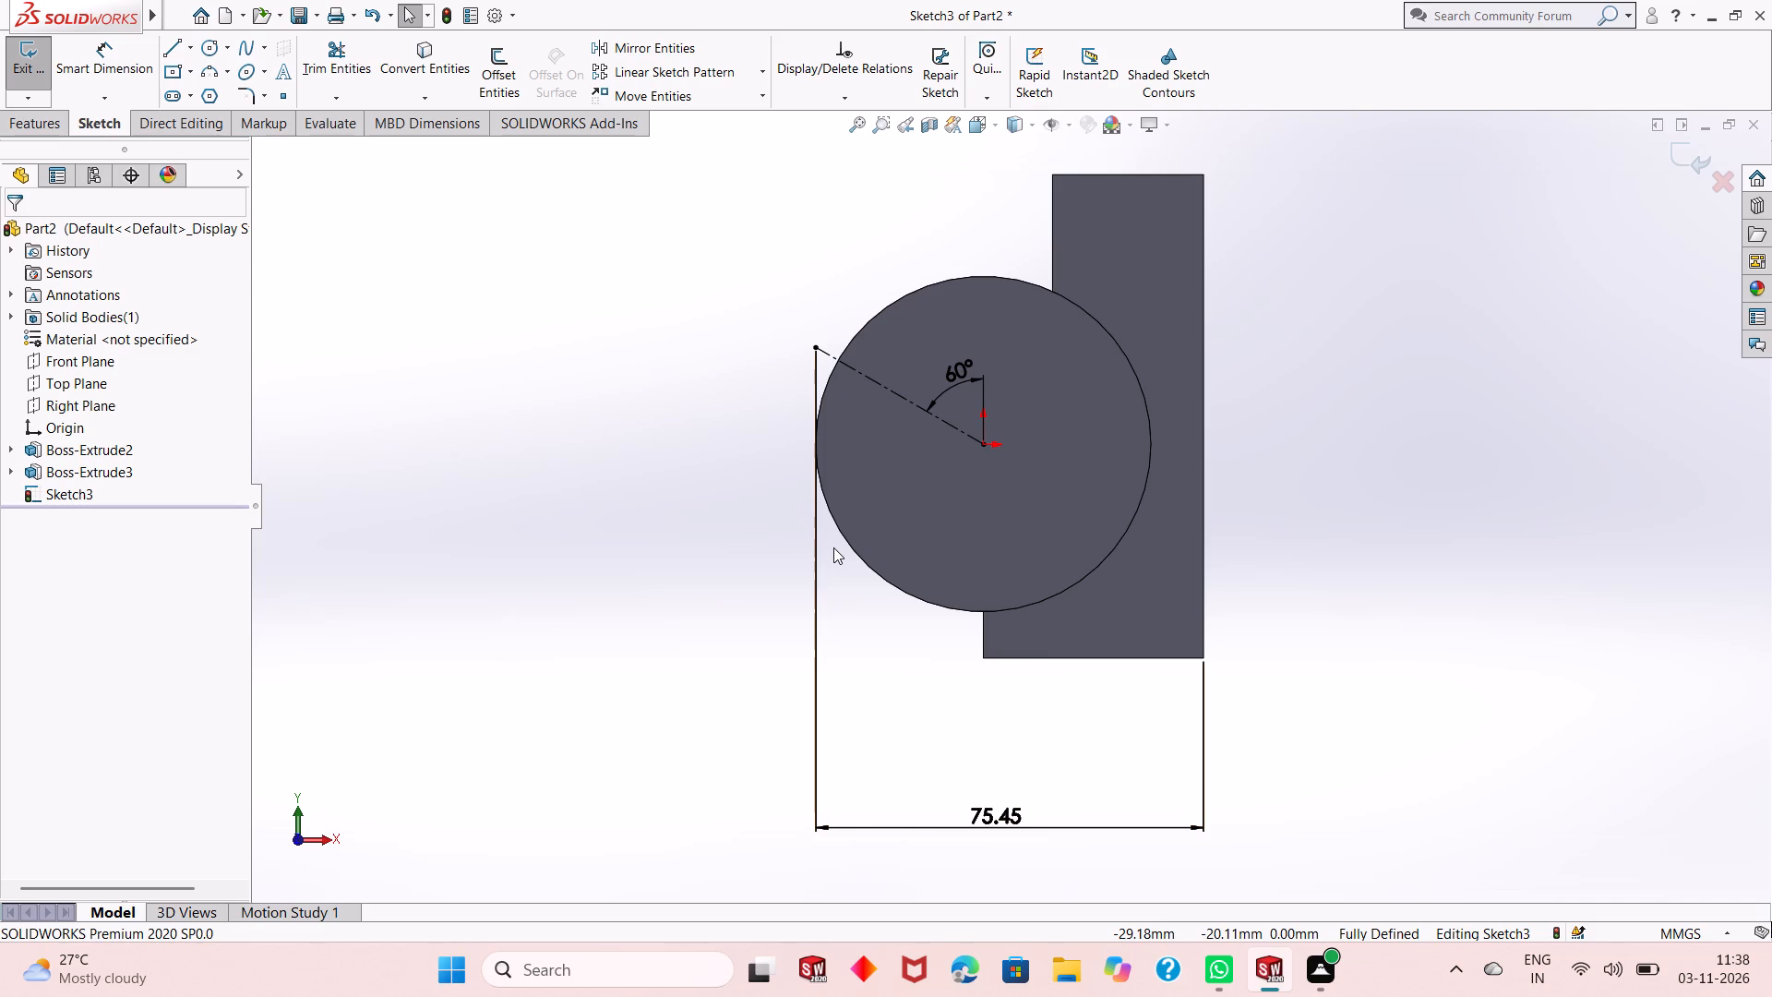
{"action": "scroll", "coordinate": [881, 387], "scroll_direction": "down", "scroll_amount": 5}
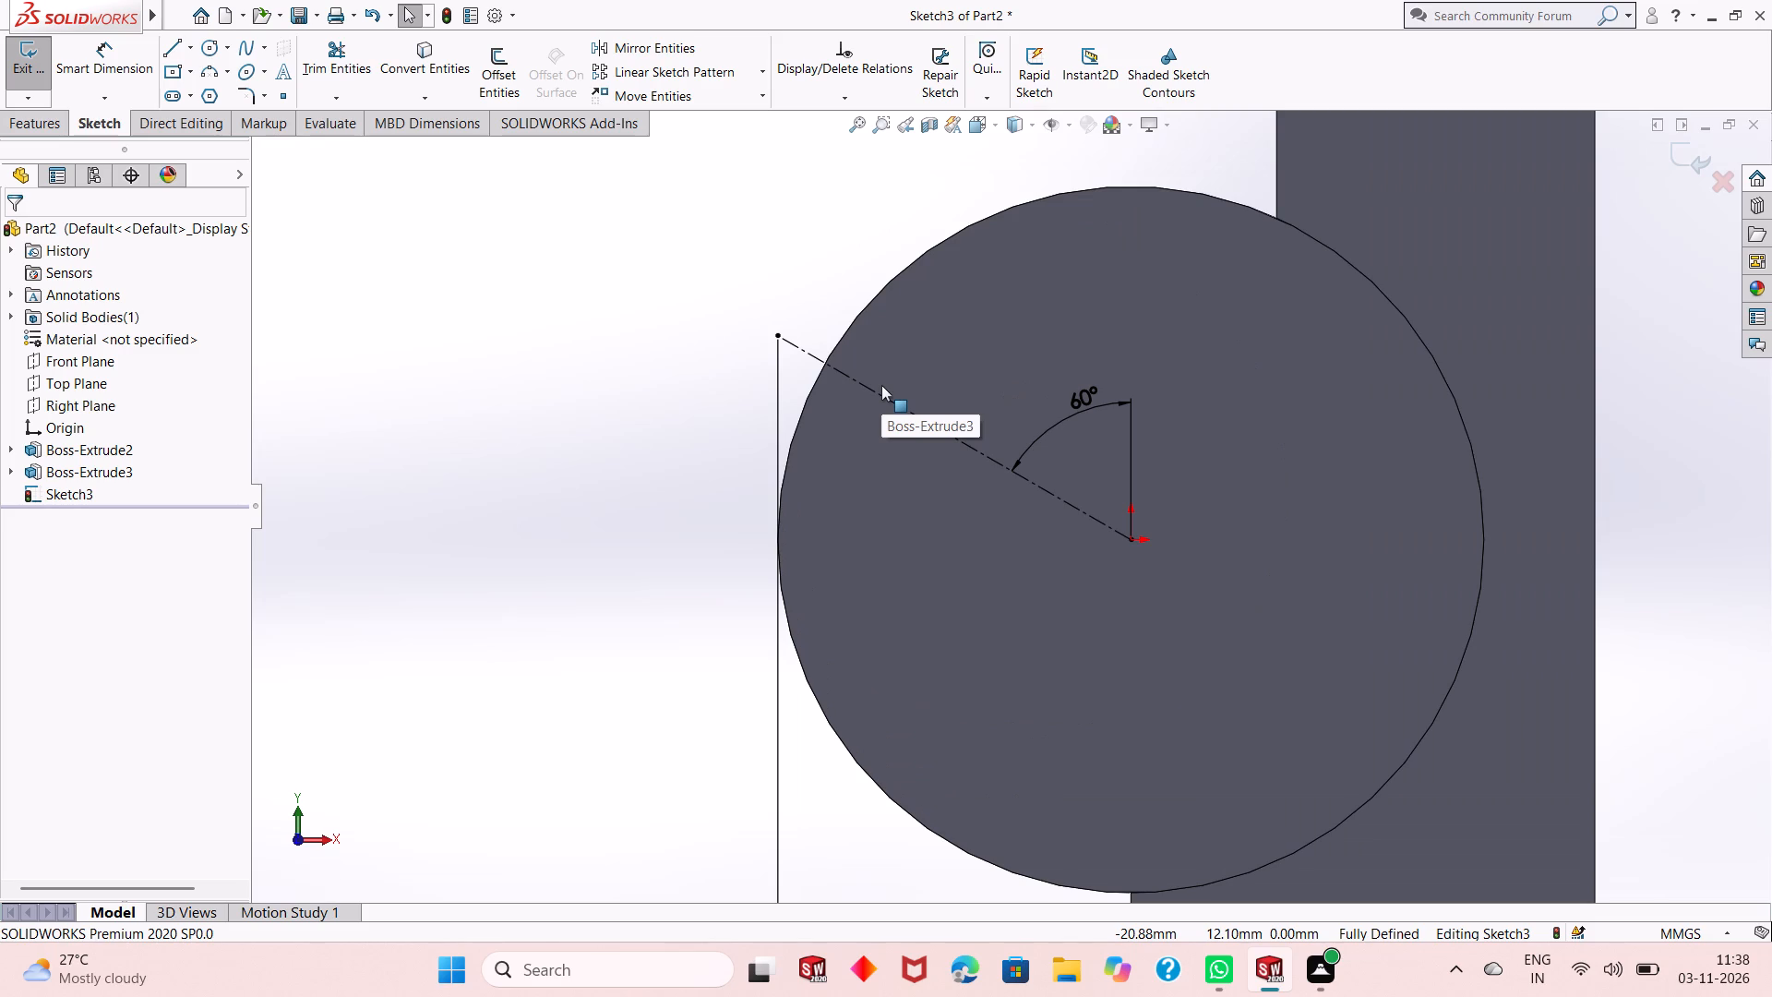
{"action": "key", "text": "ctrl+z"}
{"action": "key", "text": "ctrl+z"}
{"action": "key", "text": "ctrl+z"}
{"action": "key", "text": "ctrl+z"}
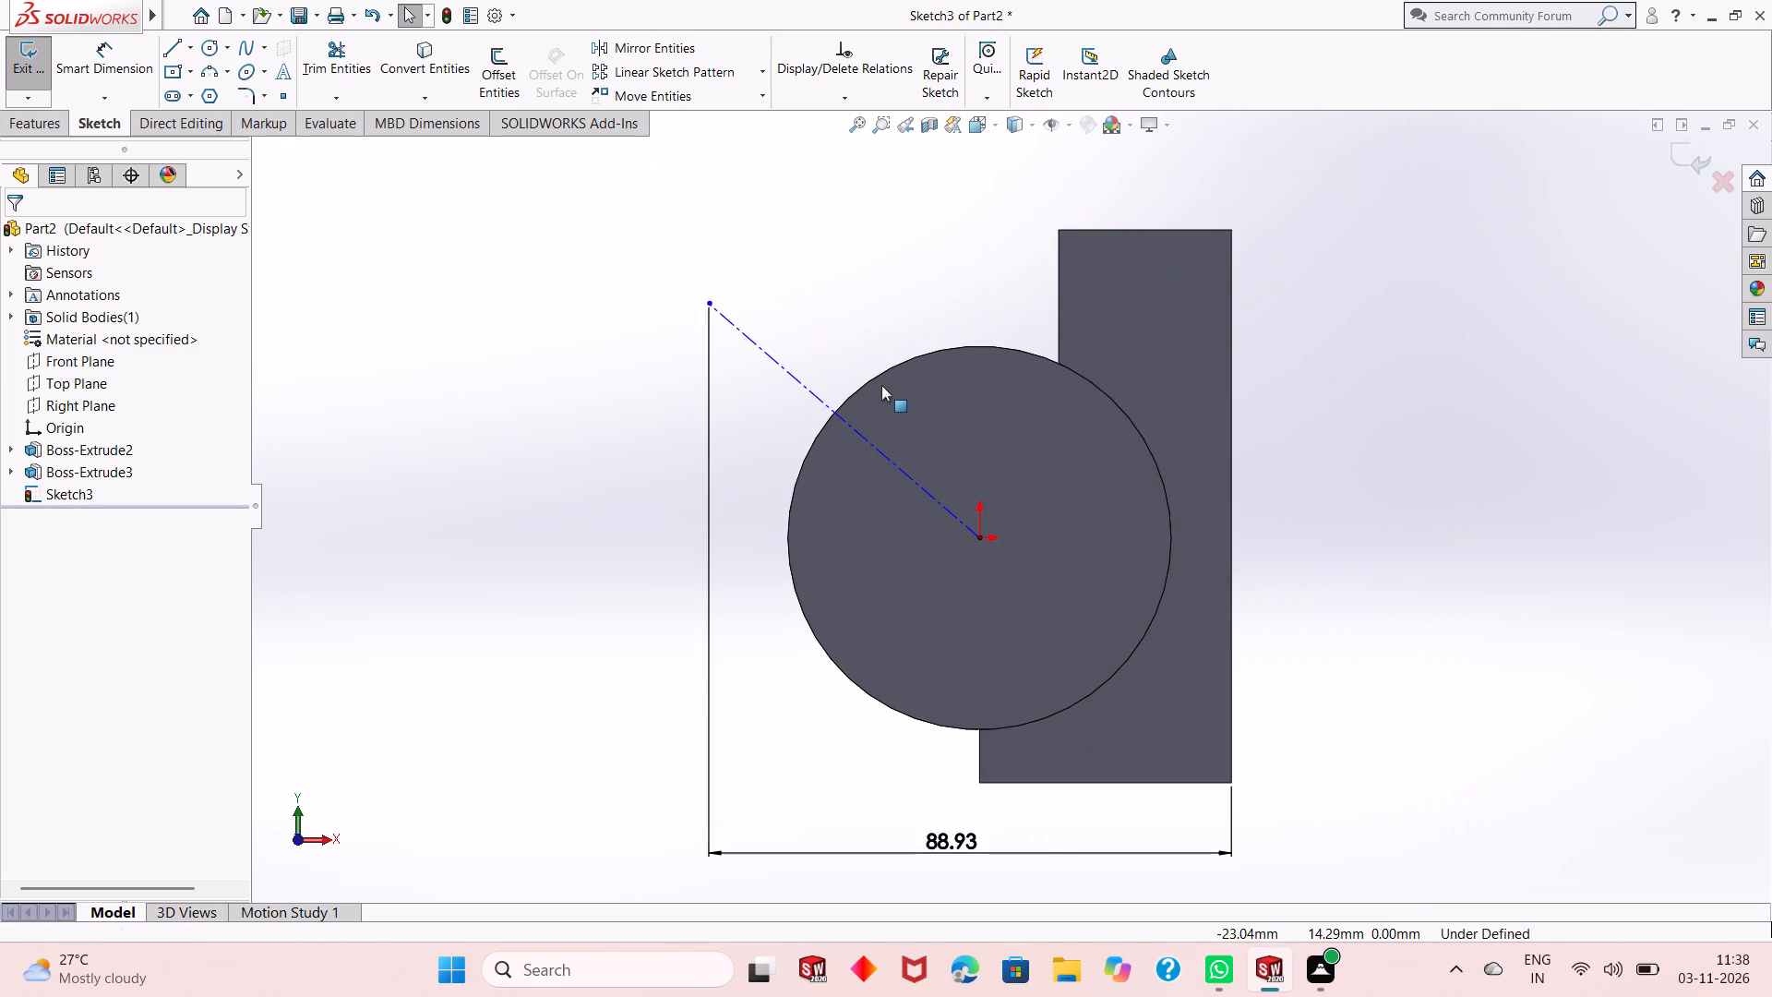
{"action": "key", "text": "ctrl+z"}
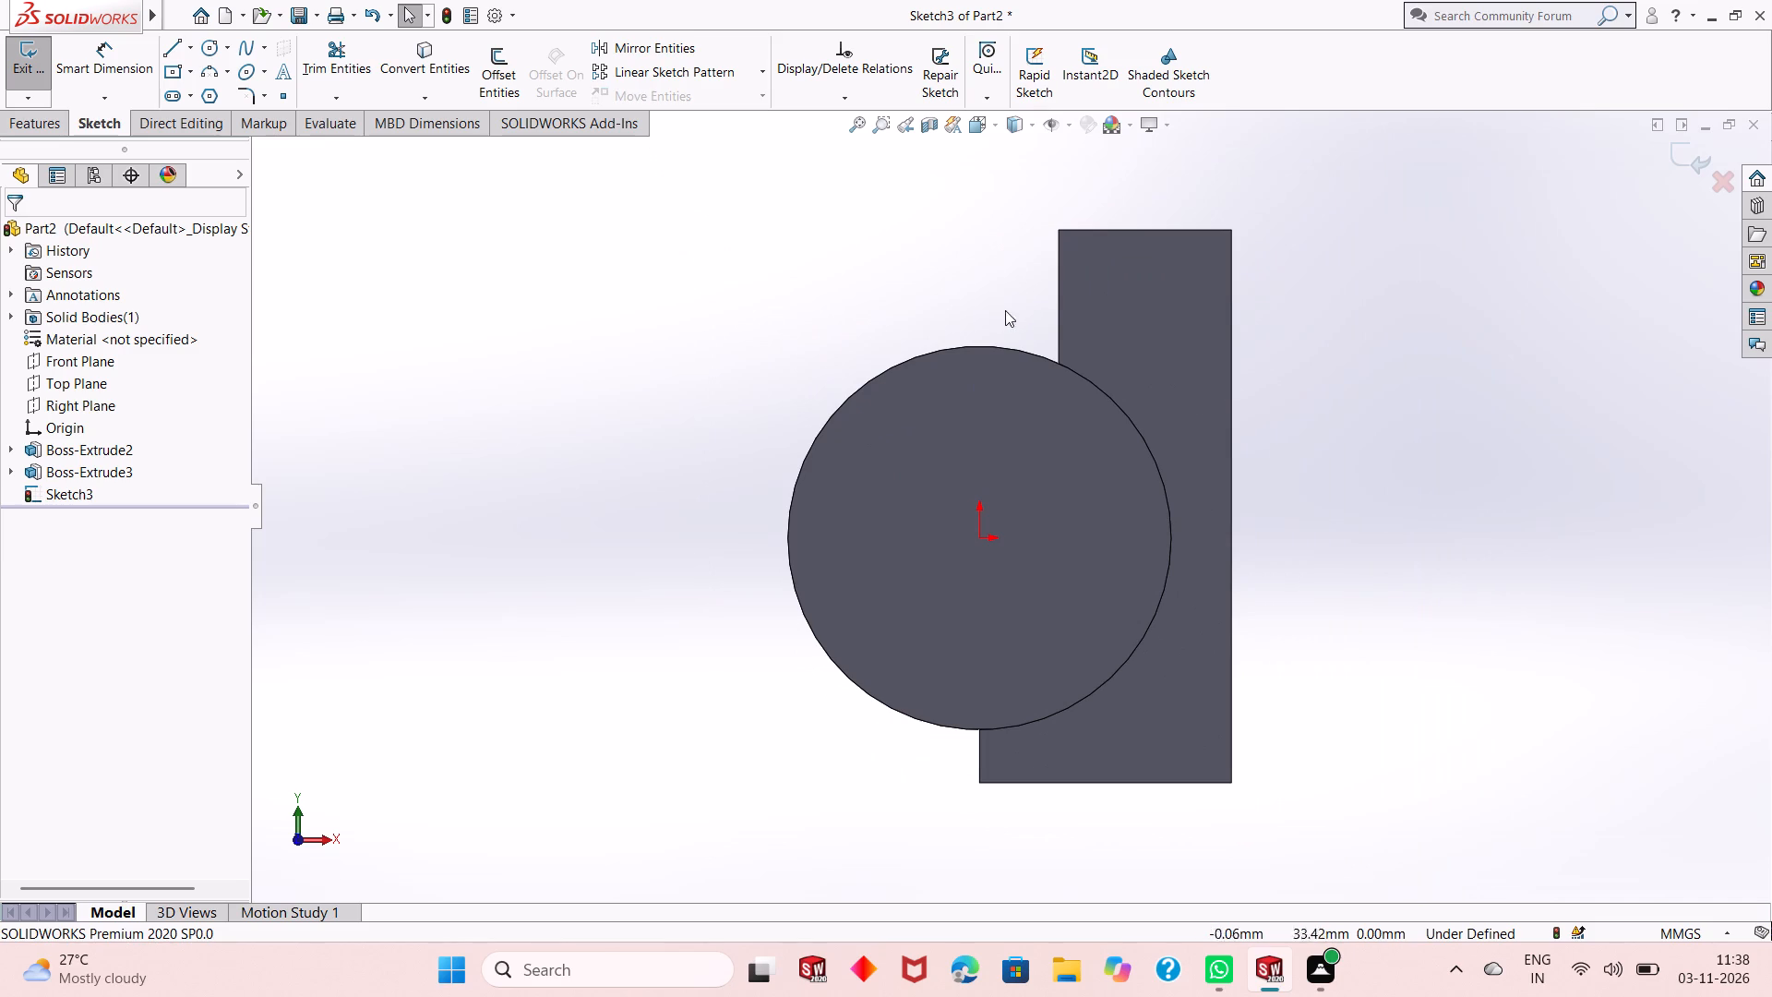
Sketch two circles about 11 mm in diameter centred on the boss edge, one near the origin's height and one above it, away from the block.
{"action": "scroll", "coordinate": [1049, 531], "scroll_direction": "down", "scroll_amount": 1}
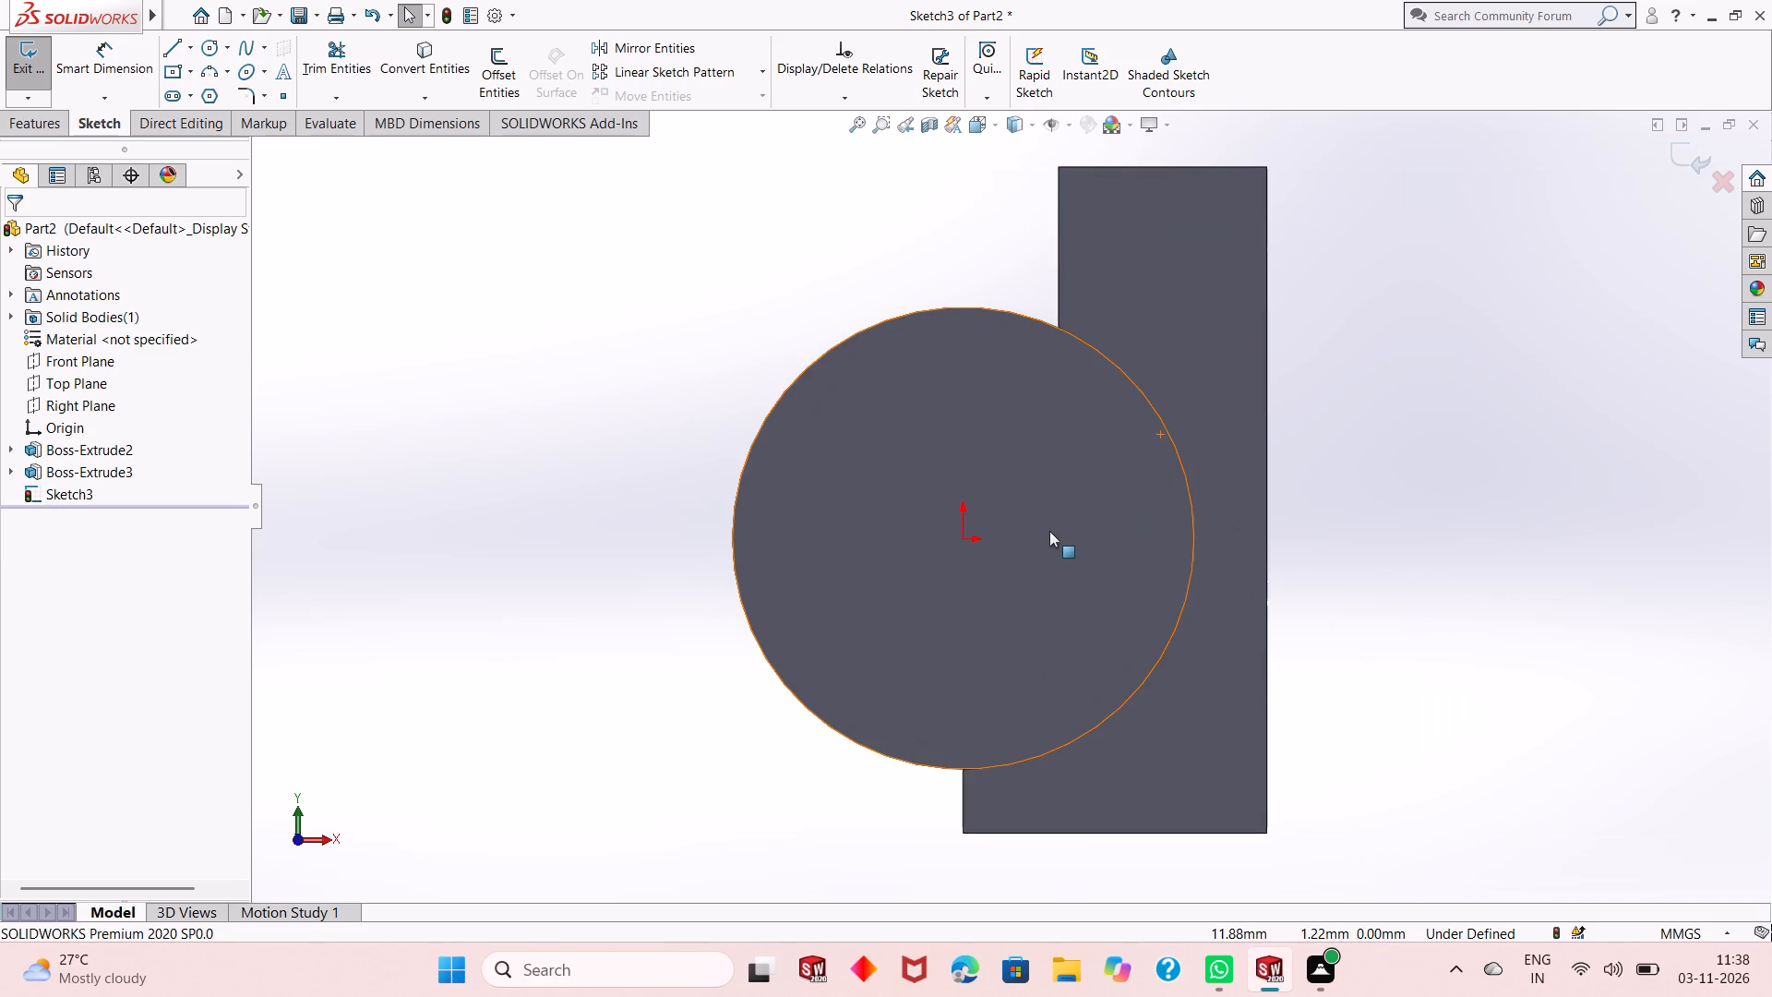
{"action": "left_click", "coordinate": [210, 46]}
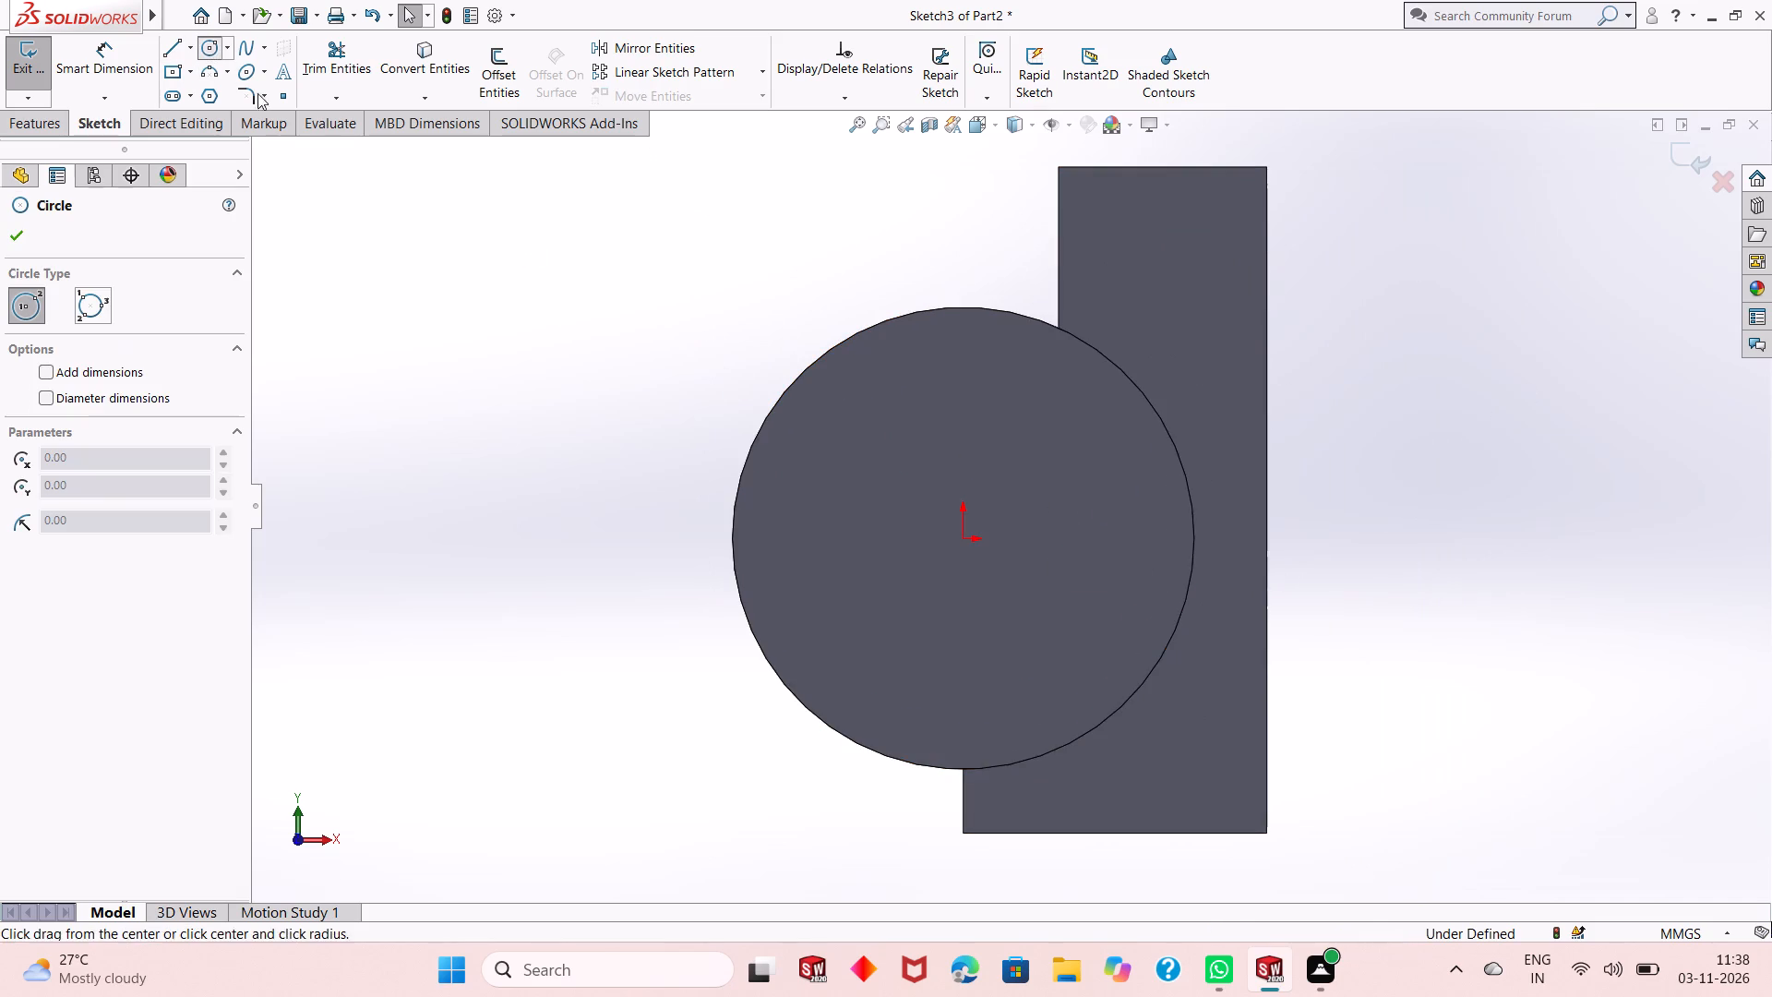
{"action": "left_click", "coordinate": [773, 403]}
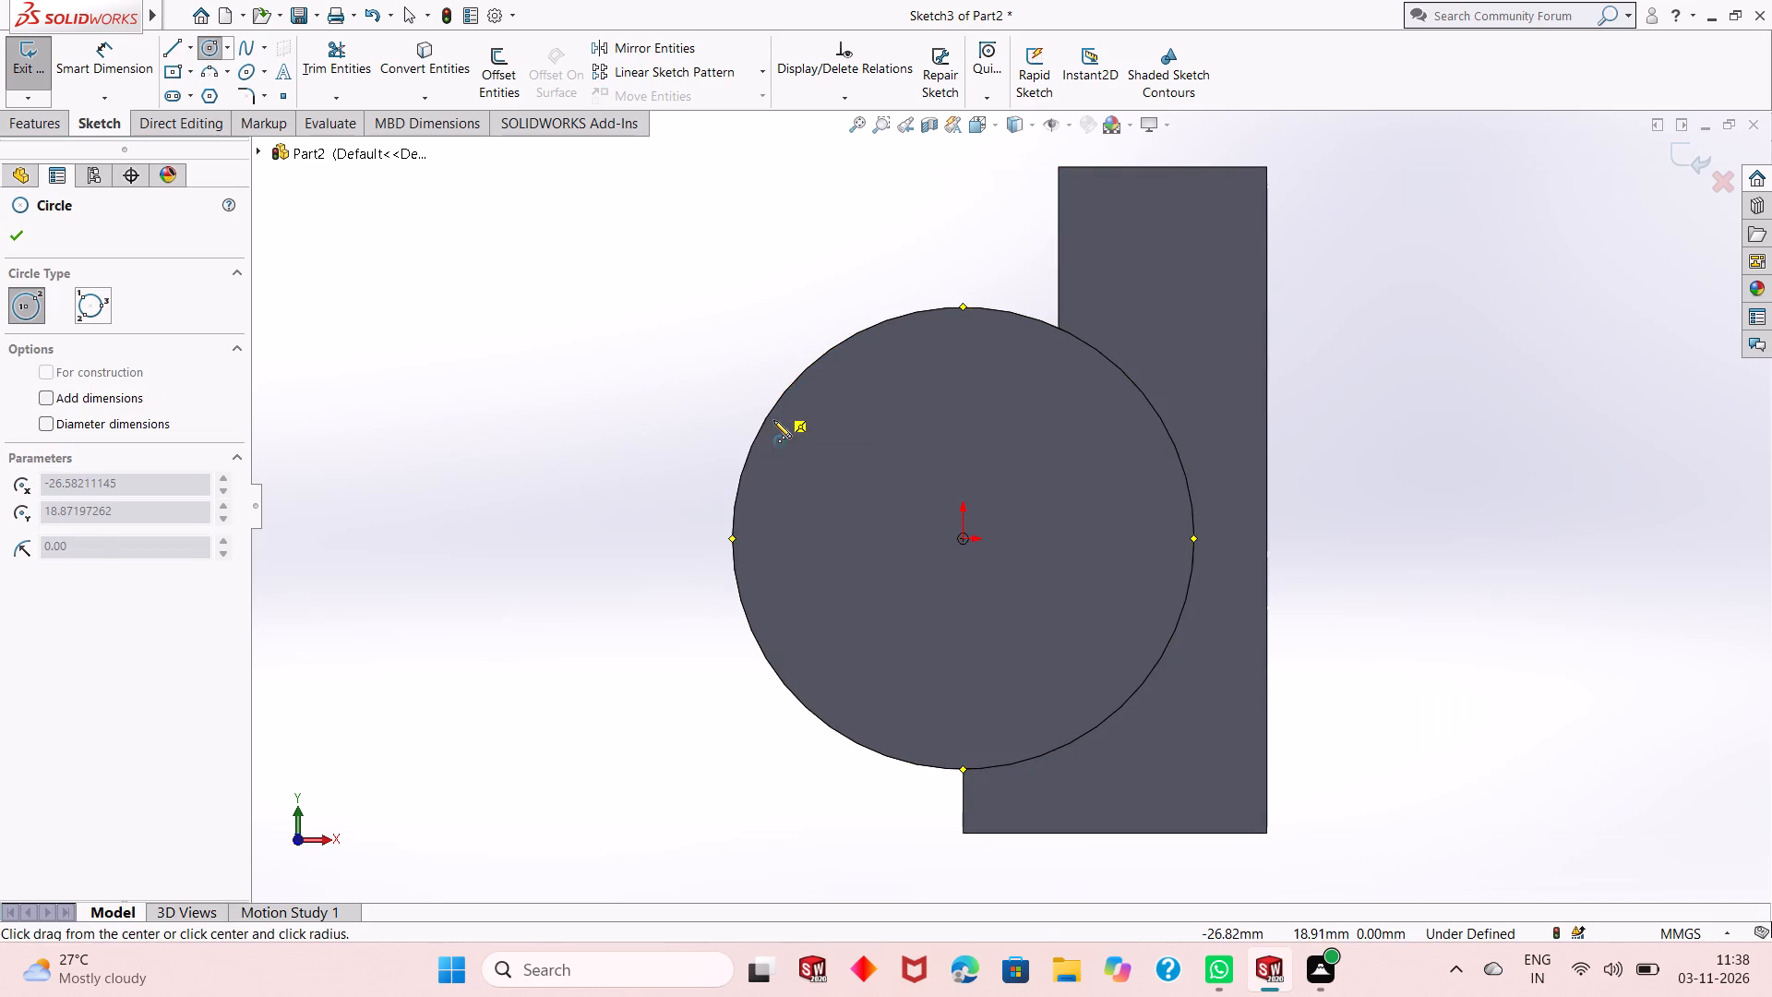
{"action": "left_click", "coordinate": [773, 443]}
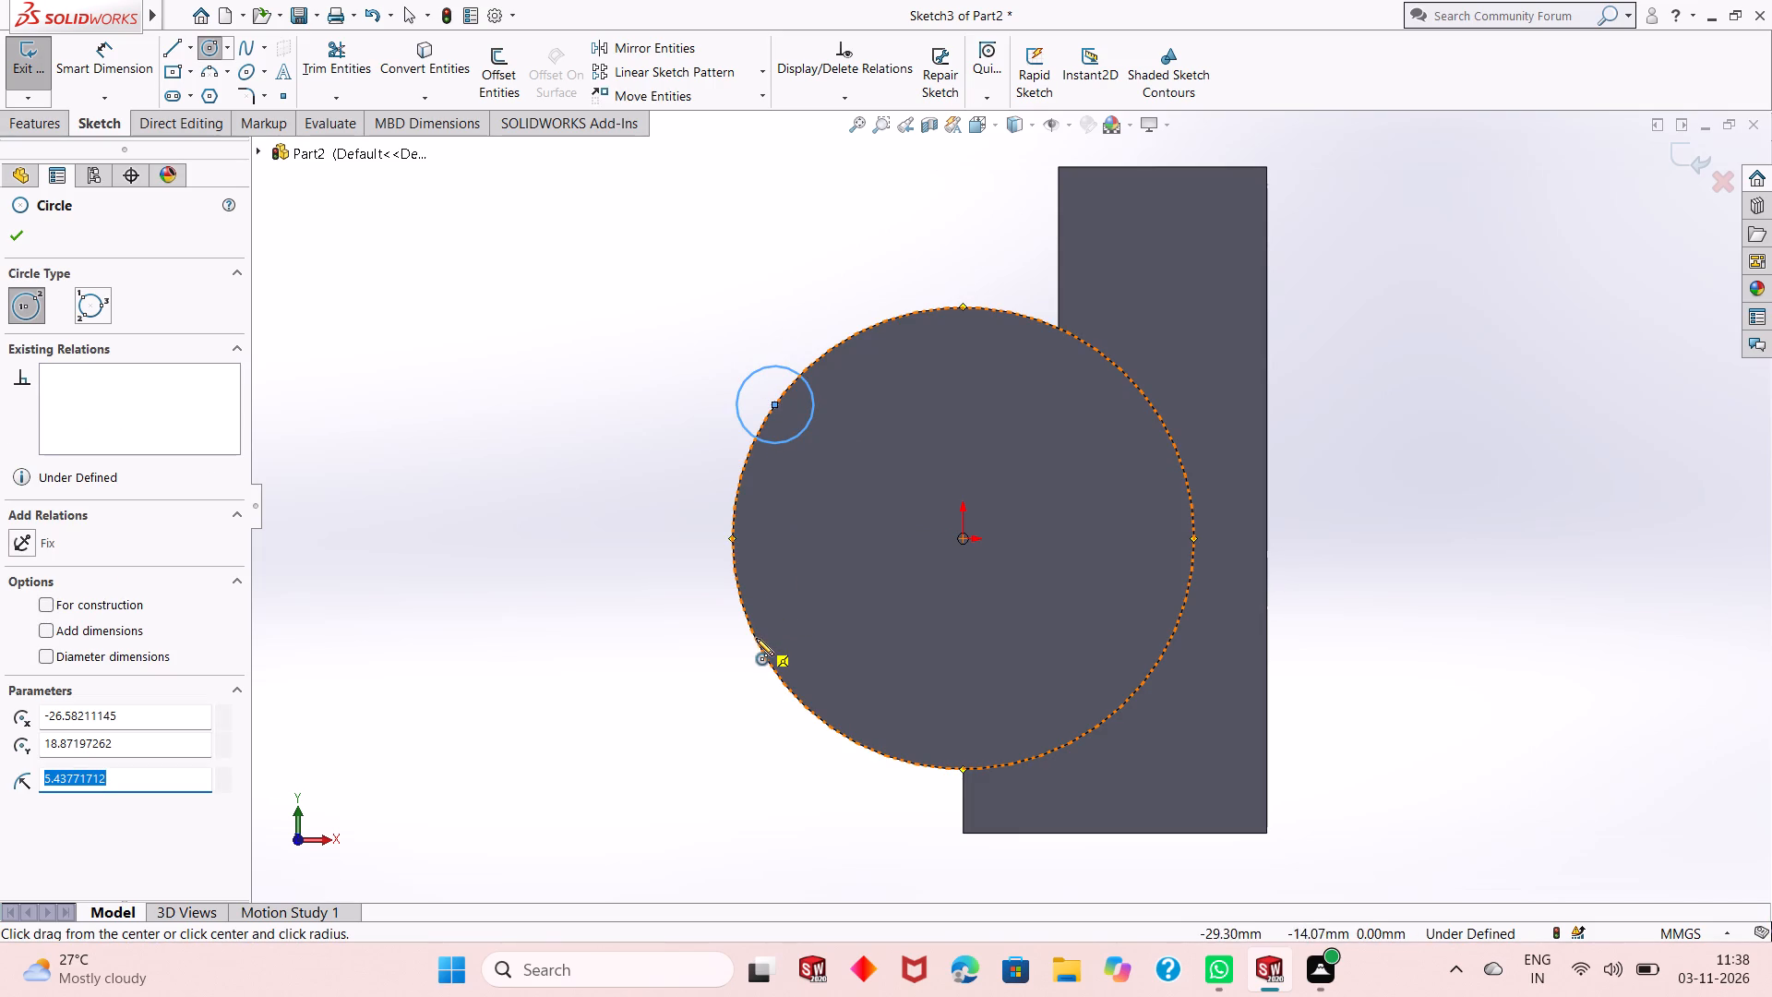
{"action": "left_click", "coordinate": [729, 551]}
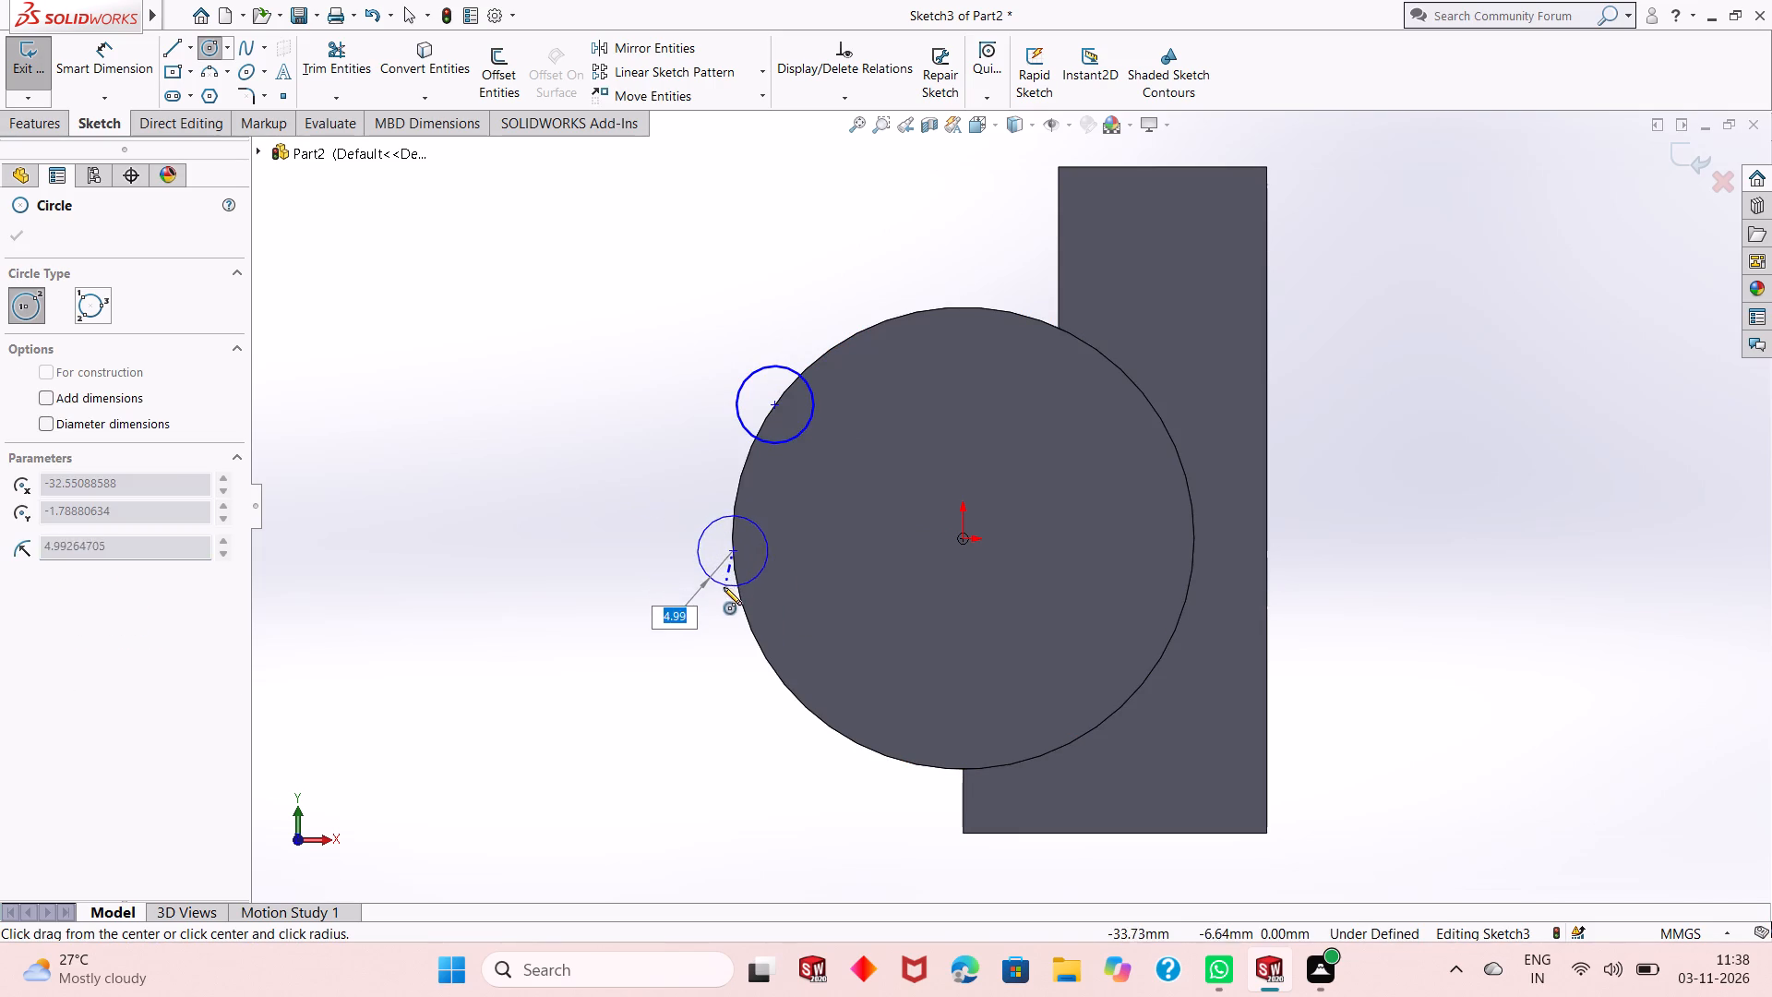
{"action": "left_click", "coordinate": [724, 590]}
{"action": "right_click", "coordinate": [521, 272]}
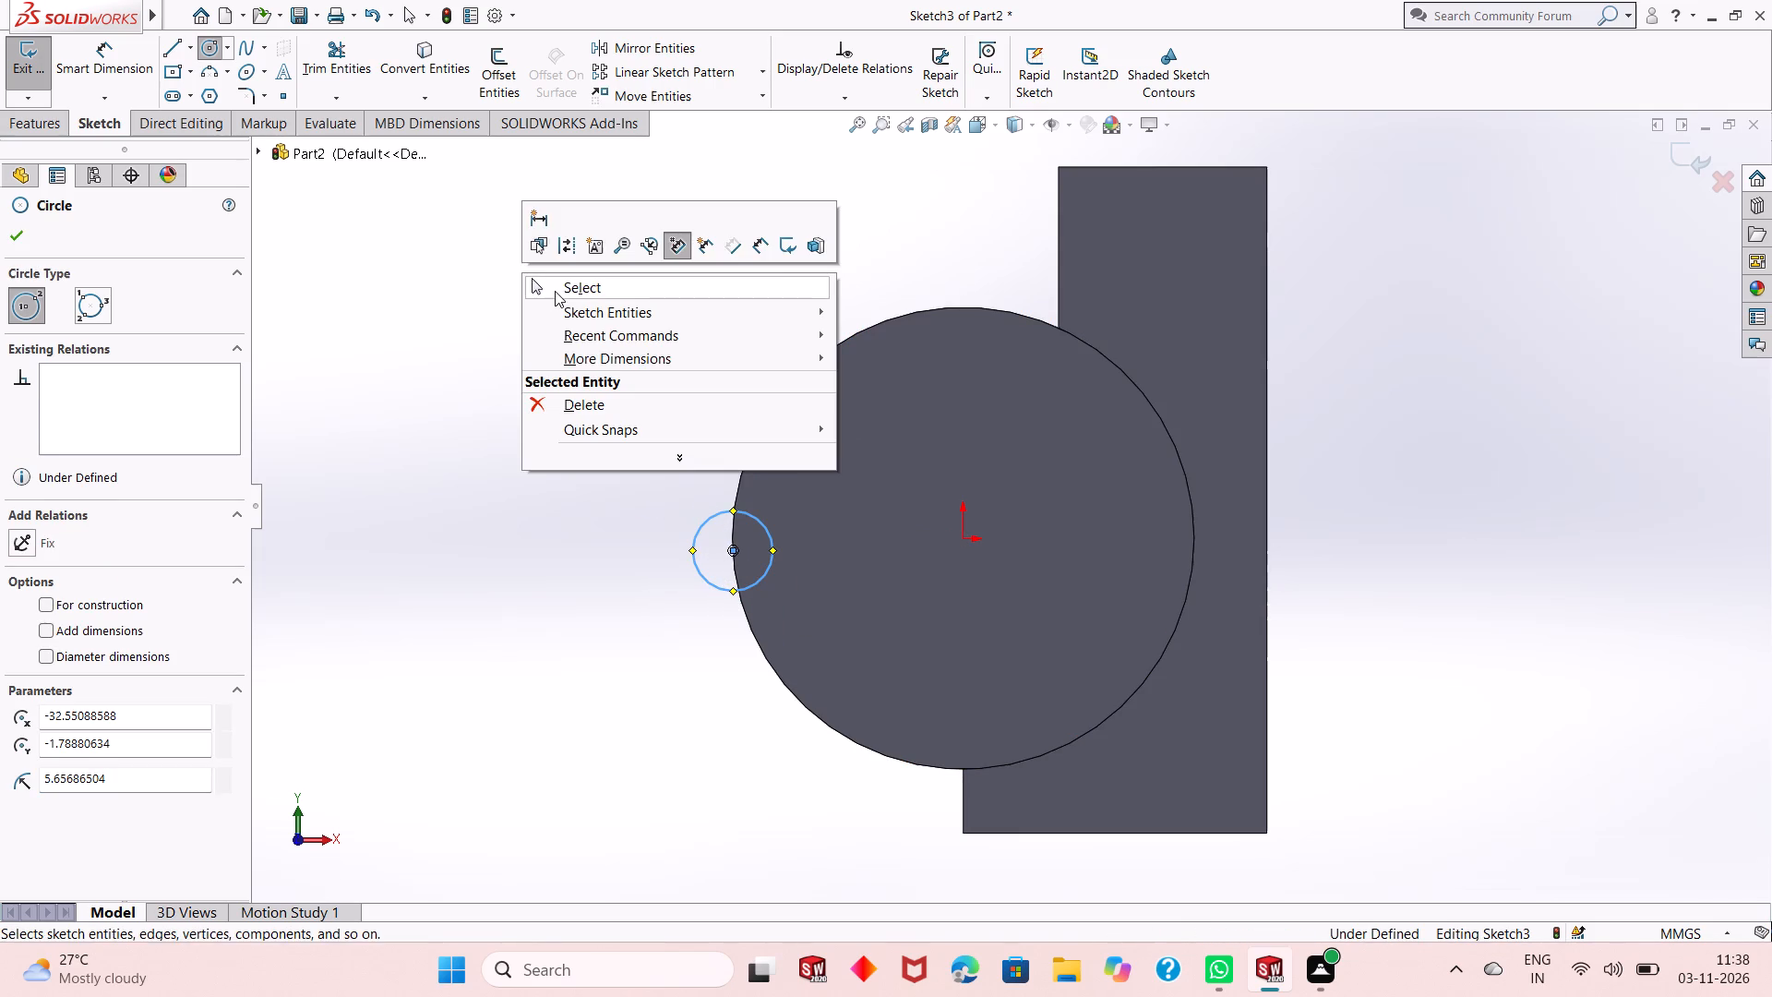
{"action": "left_click", "coordinate": [556, 291]}
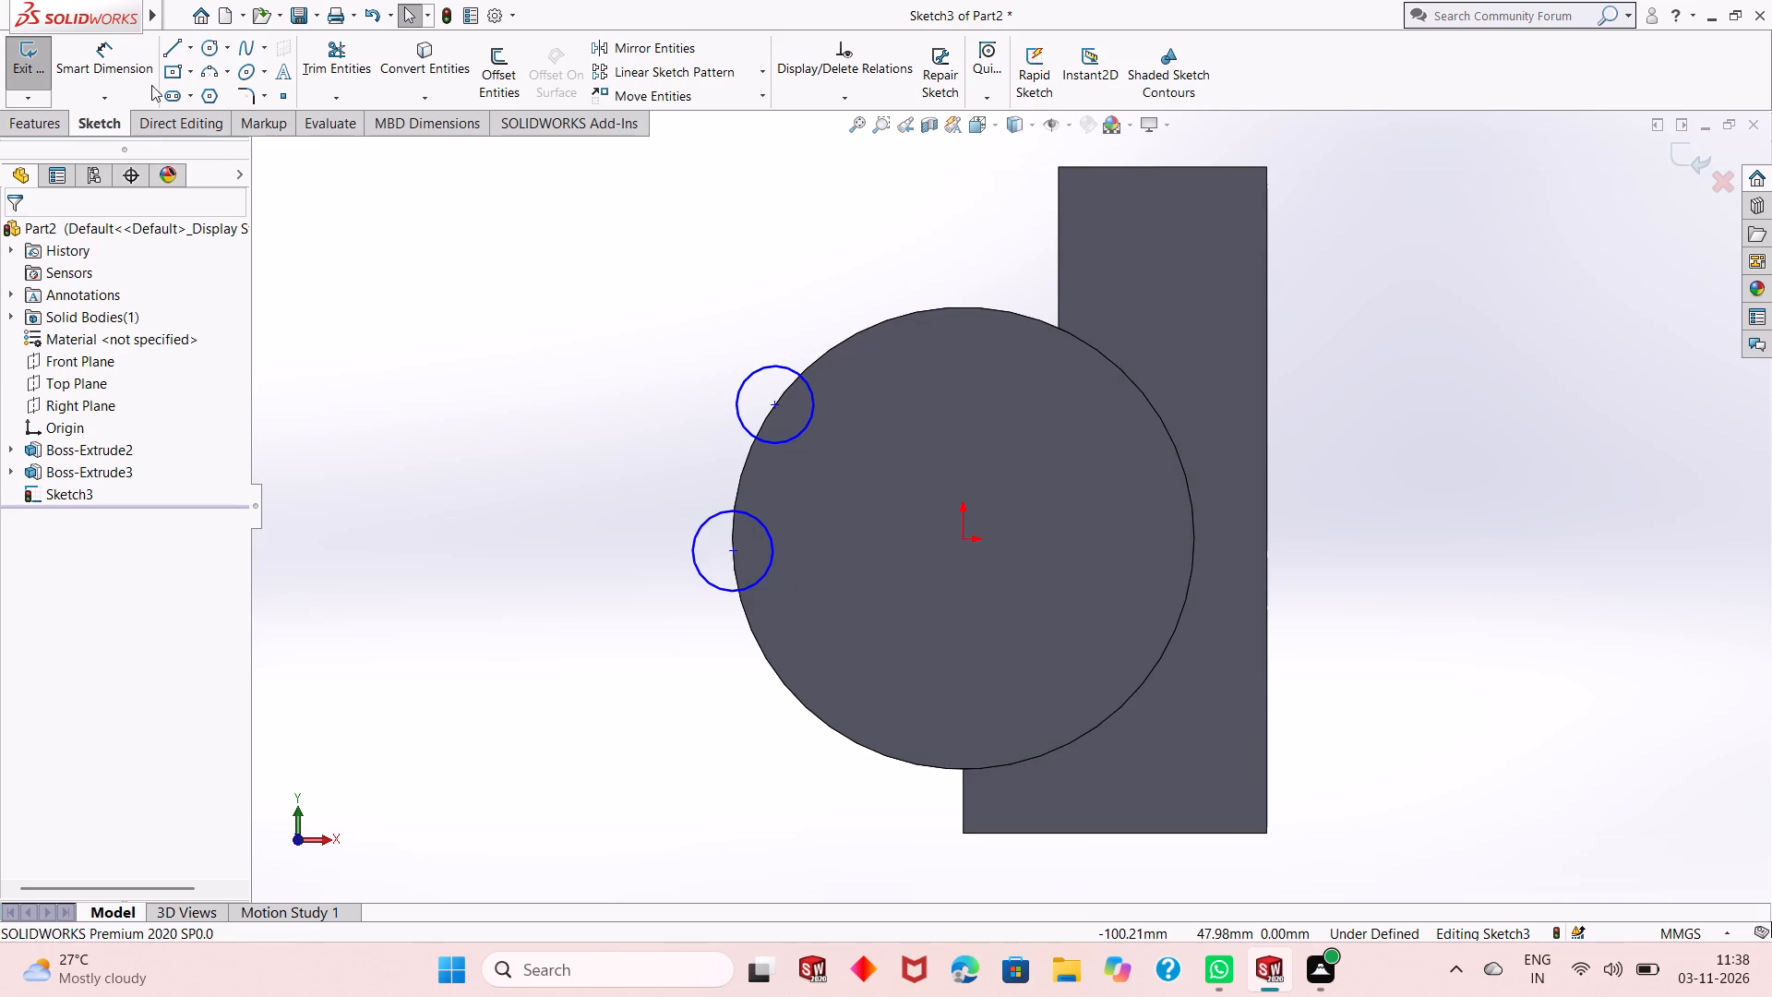
Dimension the horizontal distance from the upper small circle's centre to the block's far vertical edge as 70.18 mm.
{"action": "left_click", "coordinate": [113, 71]}
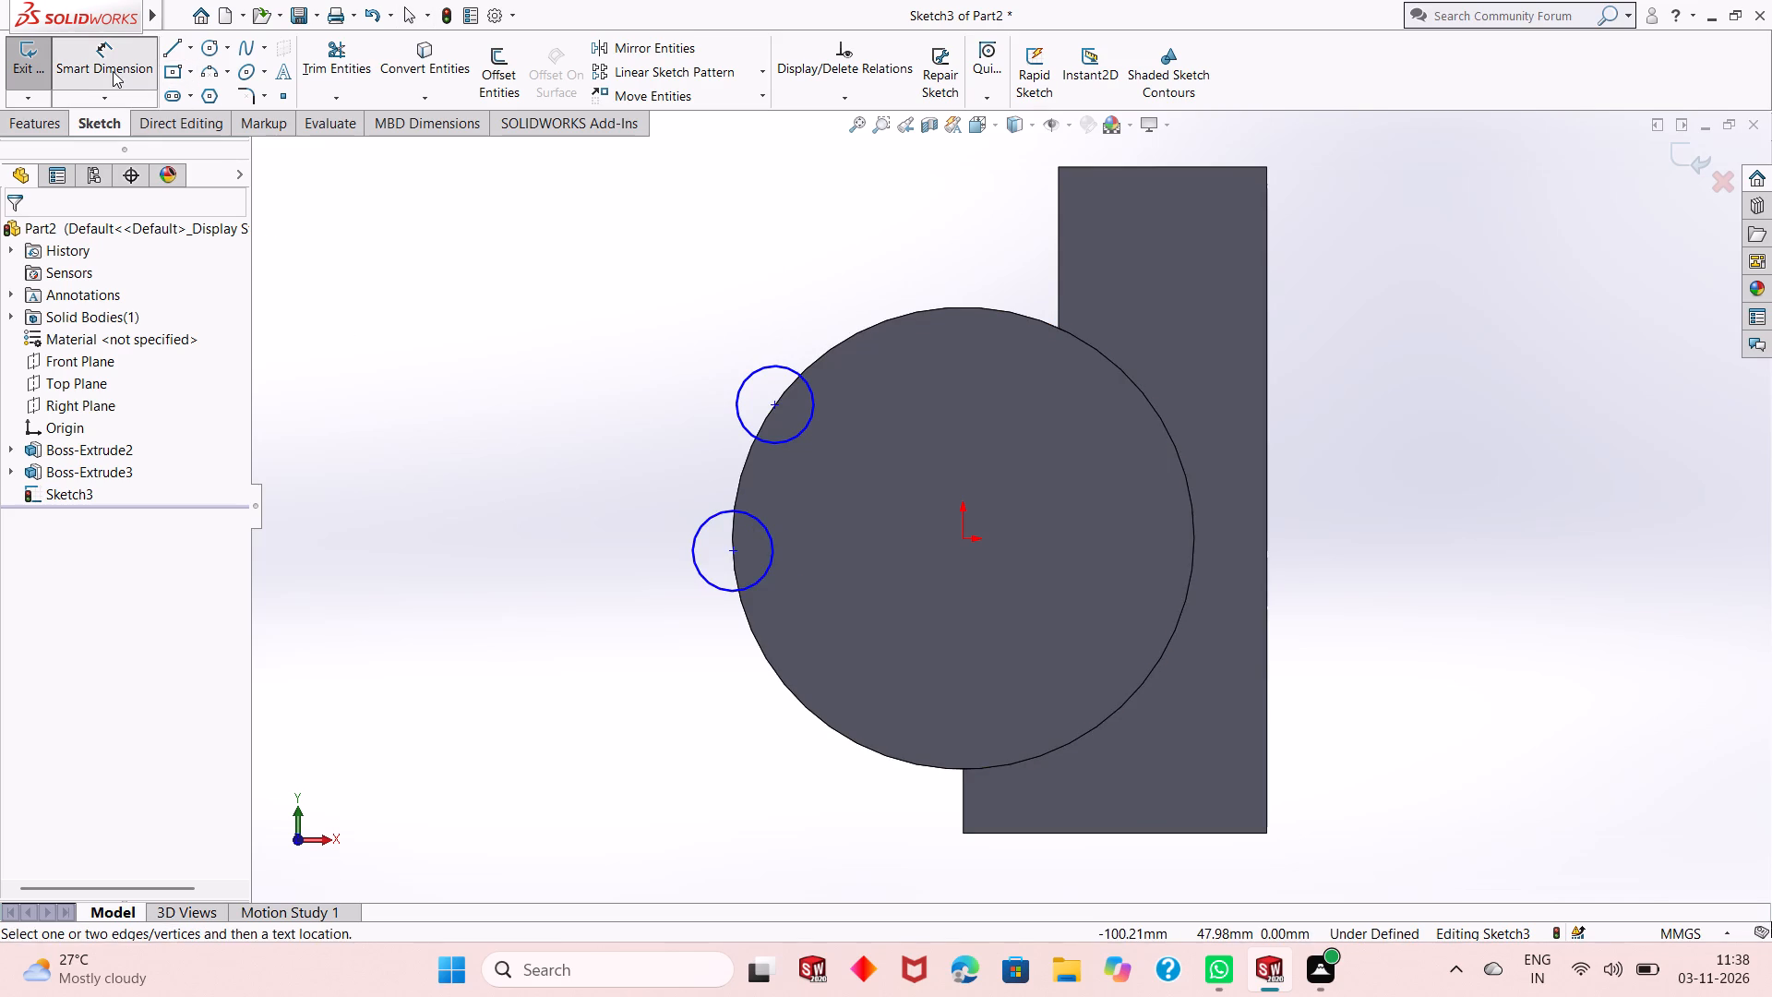
{"action": "scroll", "coordinate": [828, 563], "scroll_direction": "down", "scroll_amount": 1}
{"action": "scroll", "coordinate": [828, 563], "scroll_direction": "up", "scroll_amount": 2}
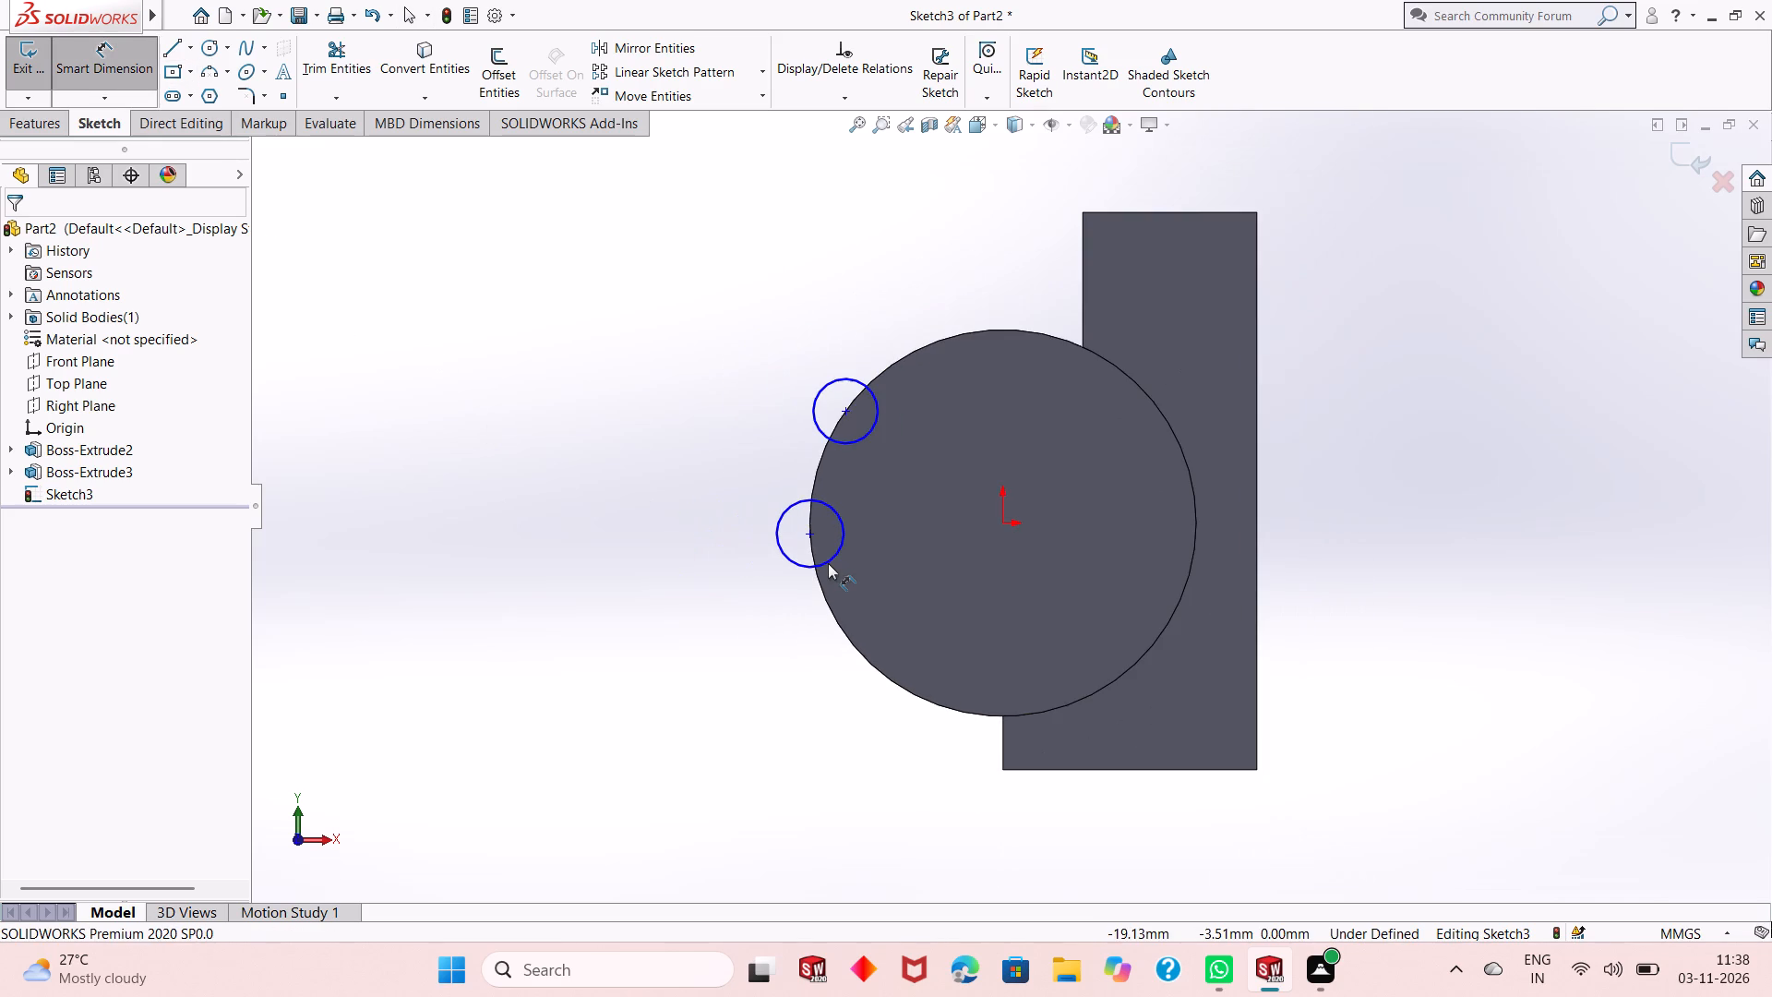
{"action": "left_click", "coordinate": [844, 414]}
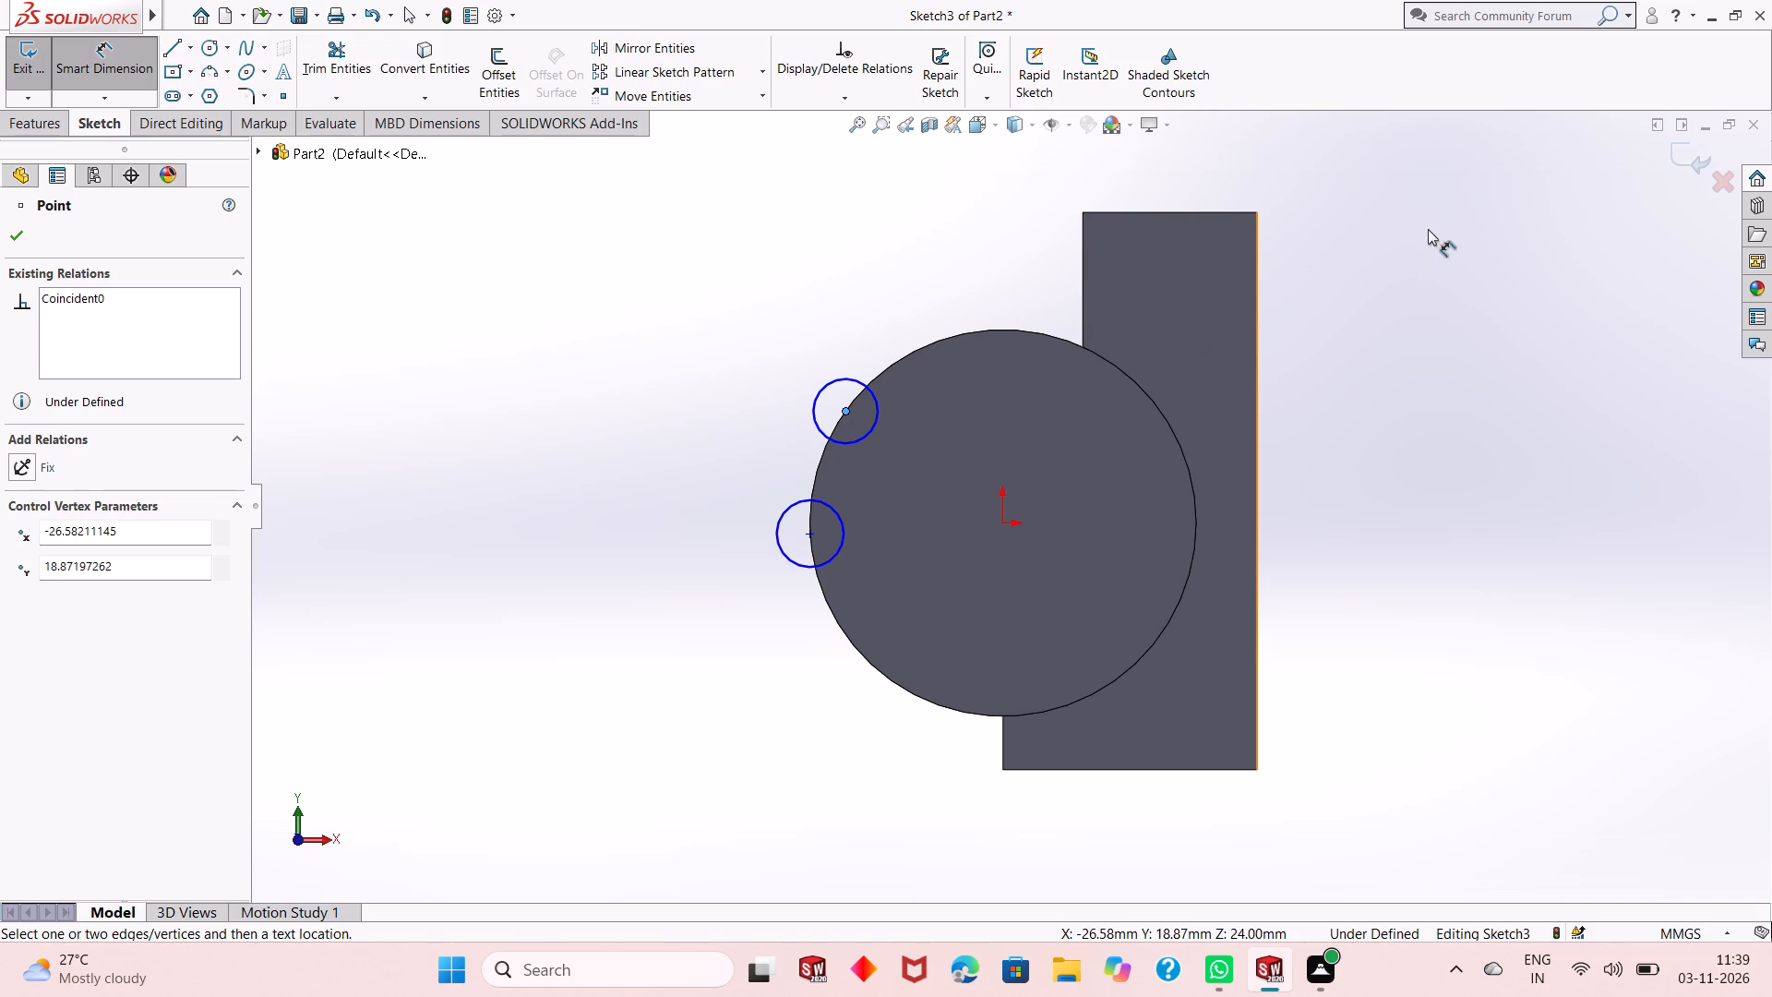
{"action": "left_click", "coordinate": [1255, 311]}
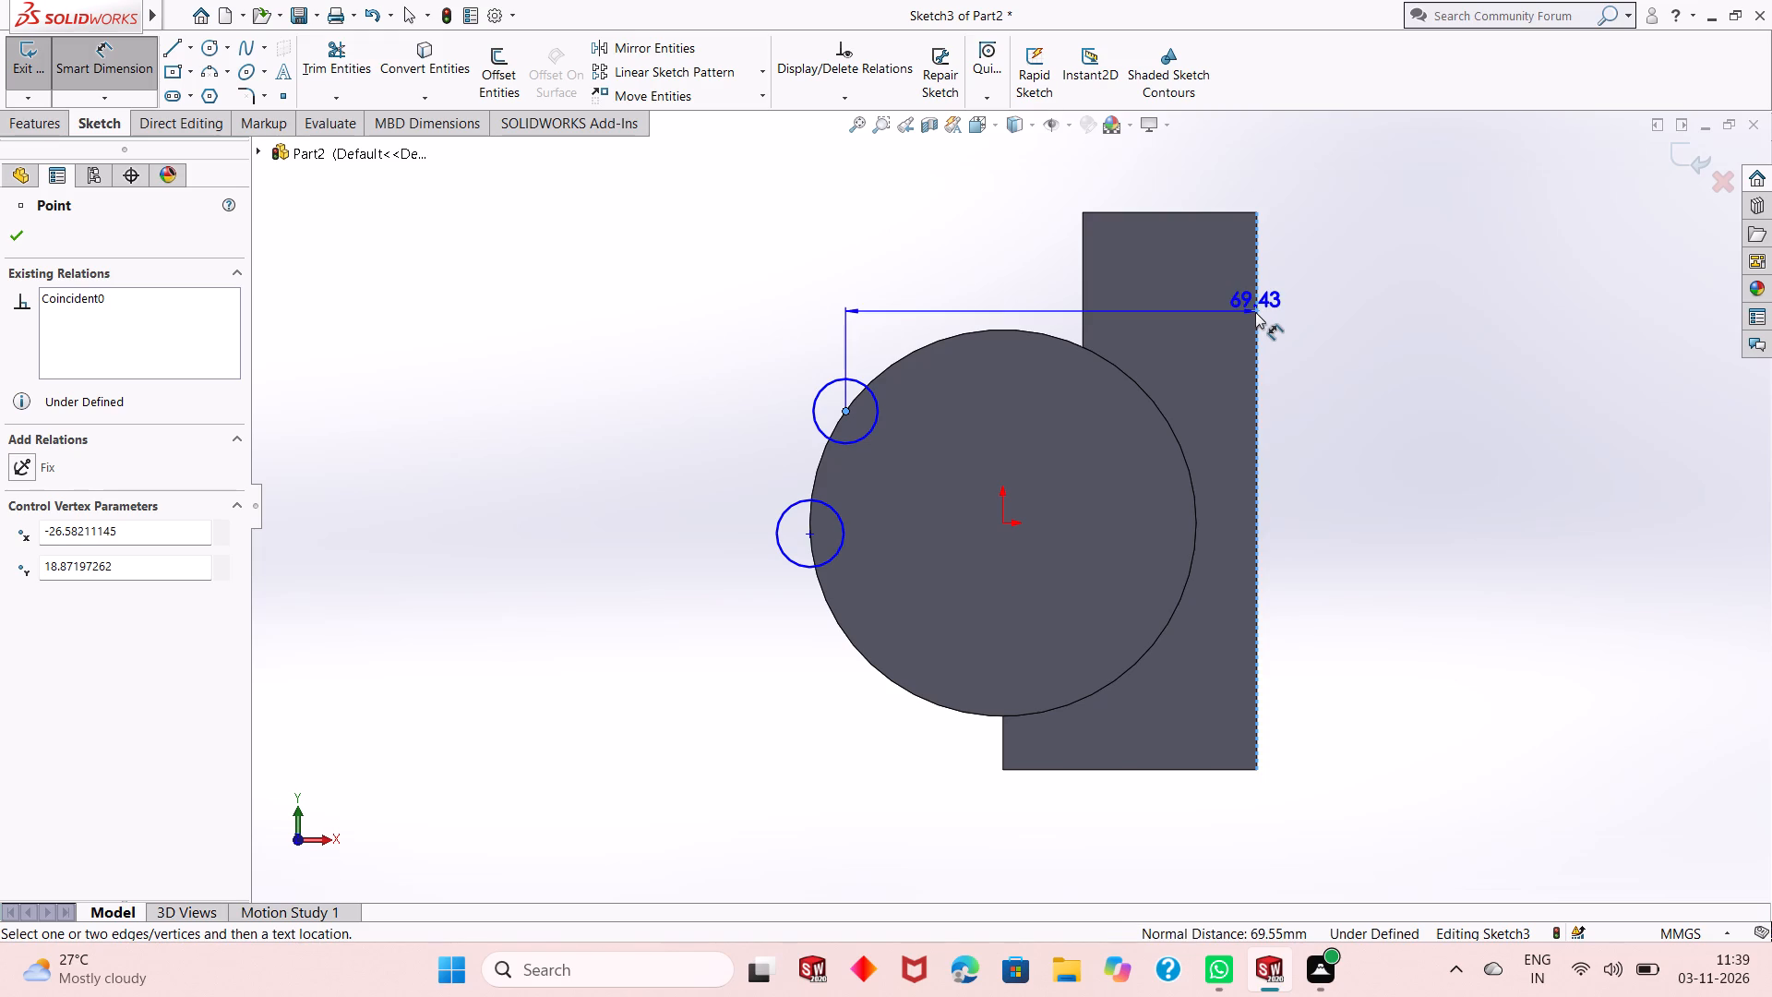
{"action": "left_click", "coordinate": [1189, 162]}
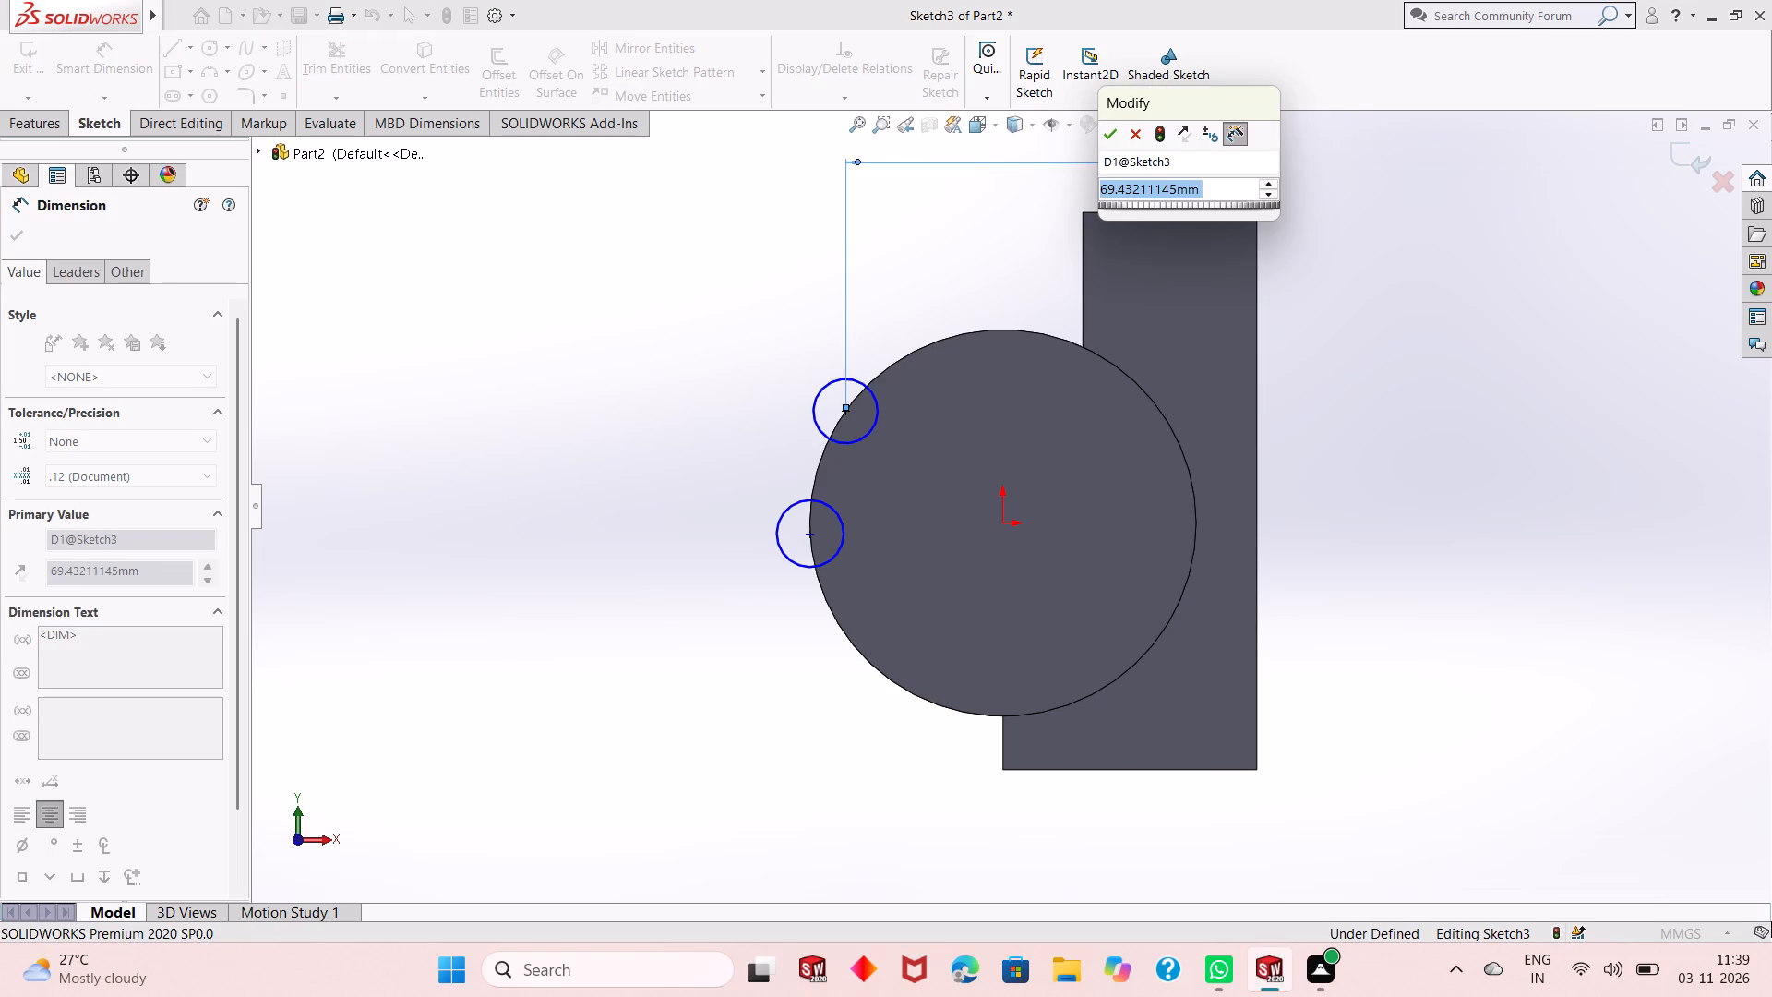
{"action": "type", "text": "70.18"}
{"action": "key", "text": "Return"}
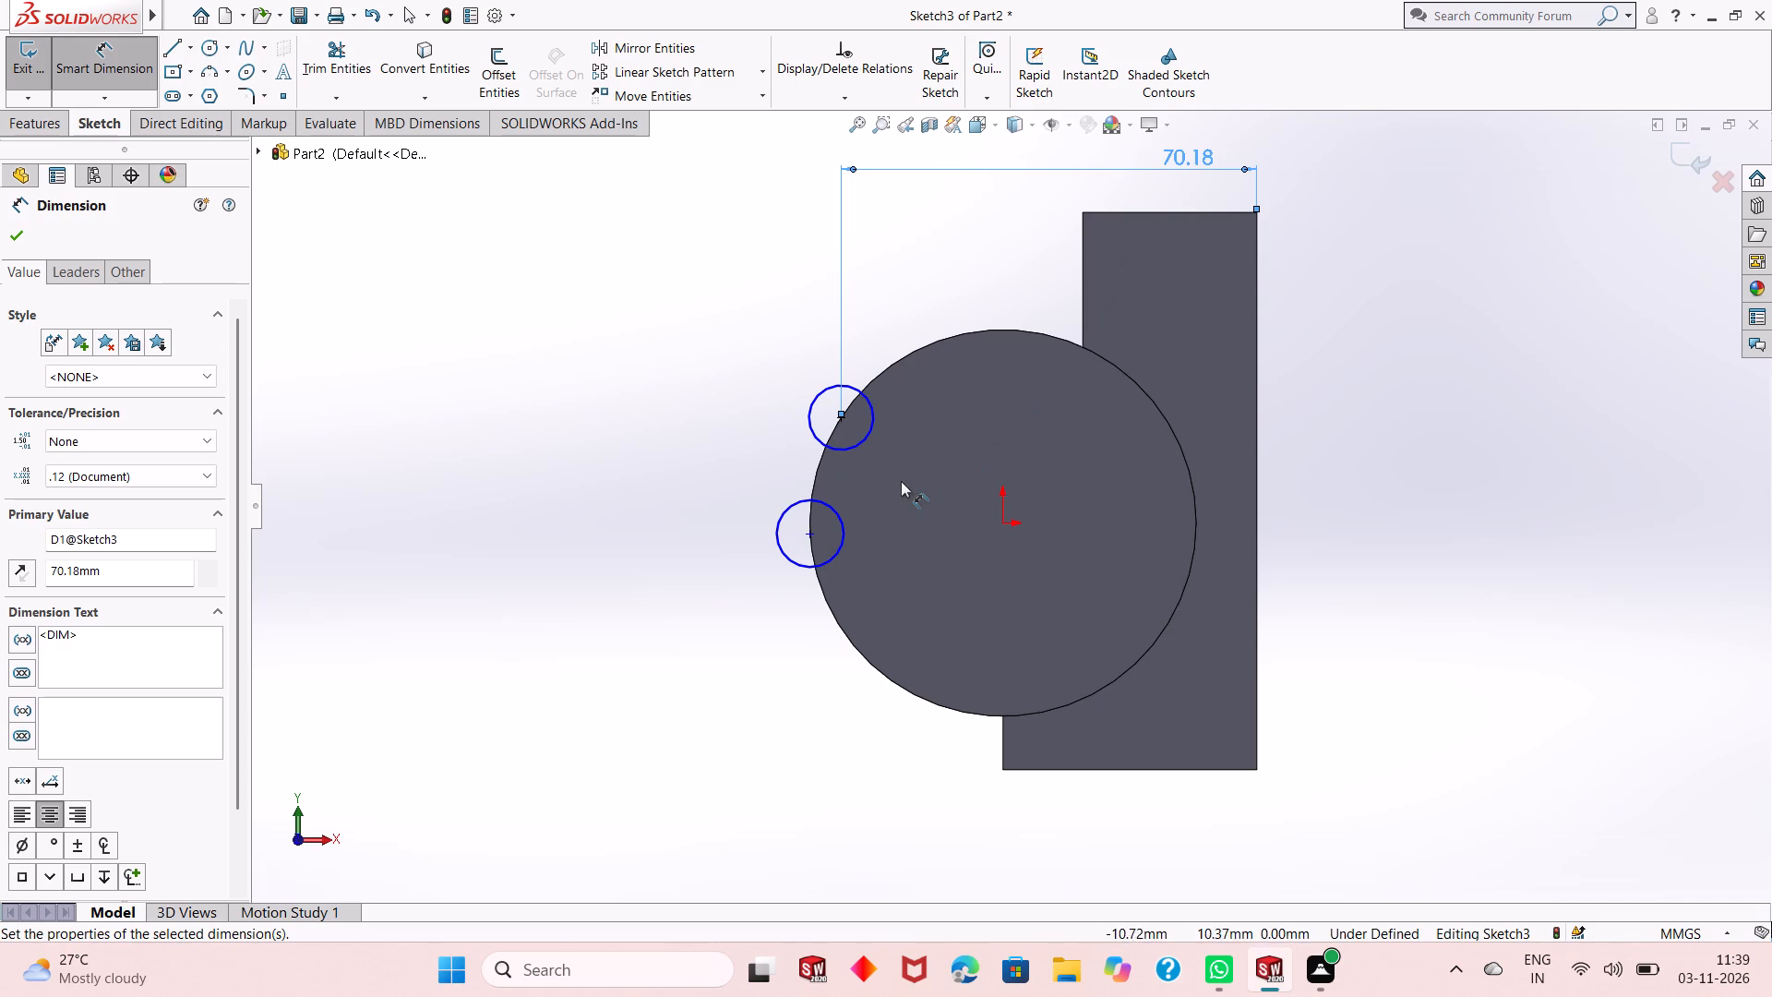
Dimension the horizontal distance from the lower small circle's centre to the block's far vertical edge as 75.45 mm.
{"action": "left_click", "coordinate": [808, 535]}
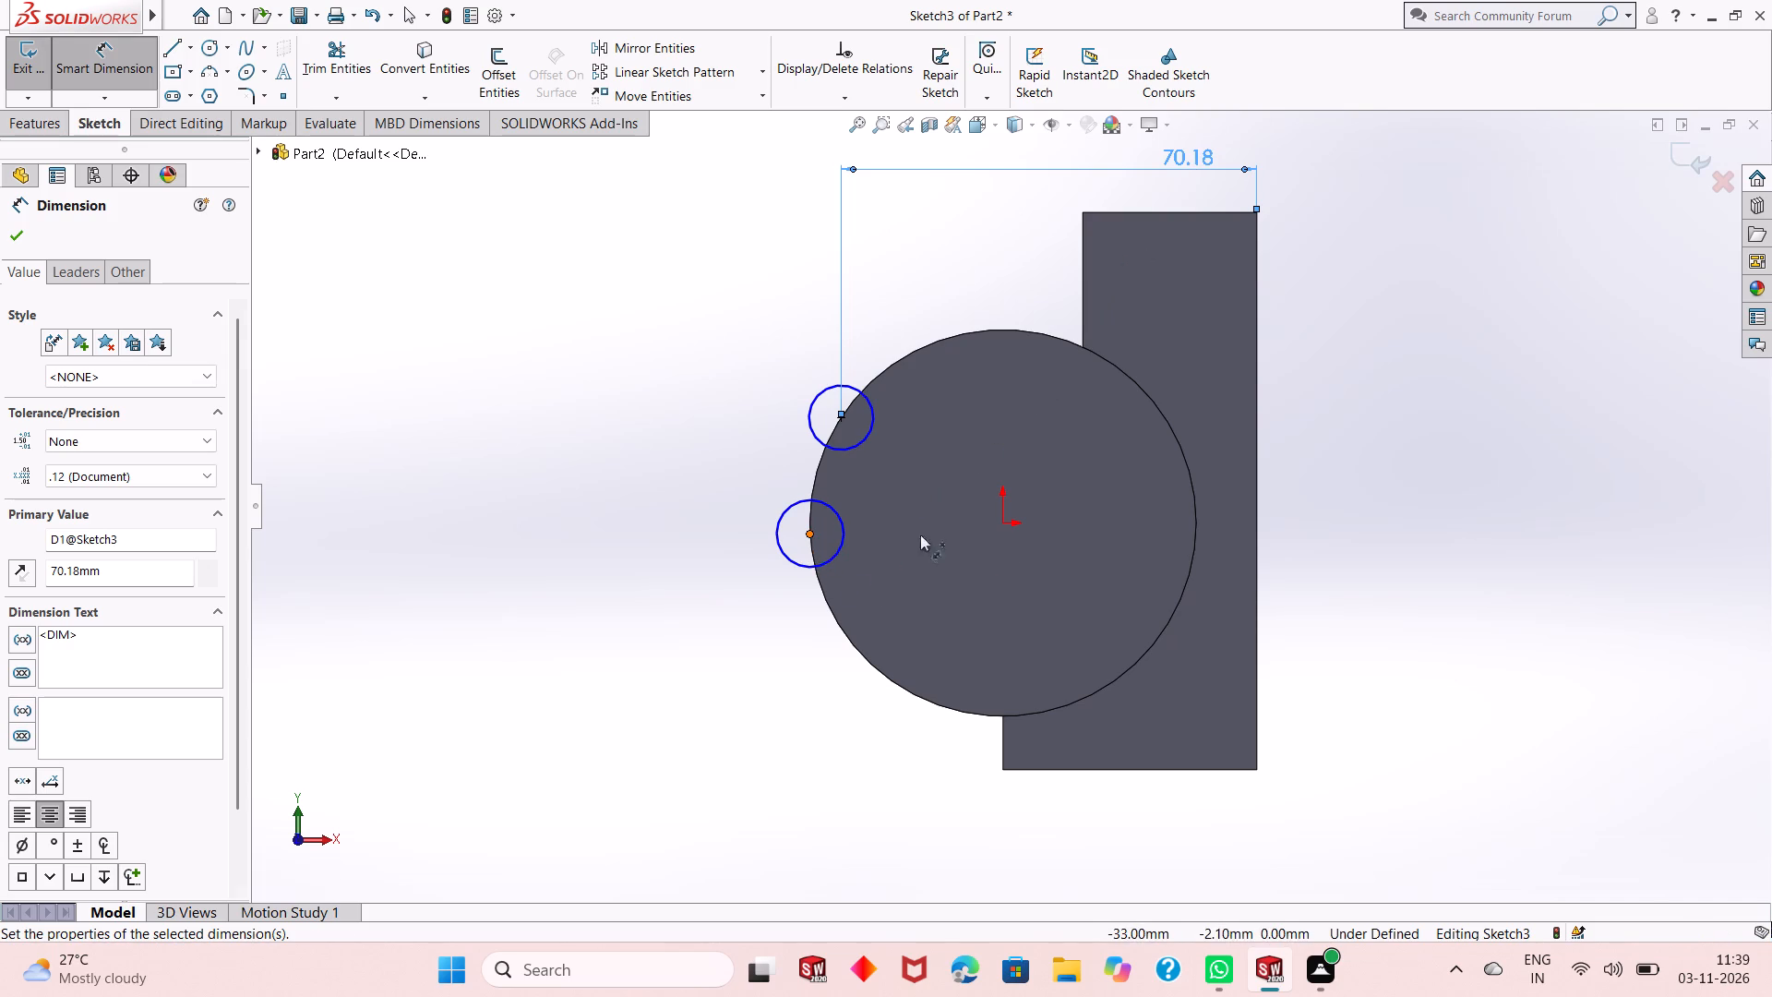
{"action": "left_click", "coordinate": [1255, 682]}
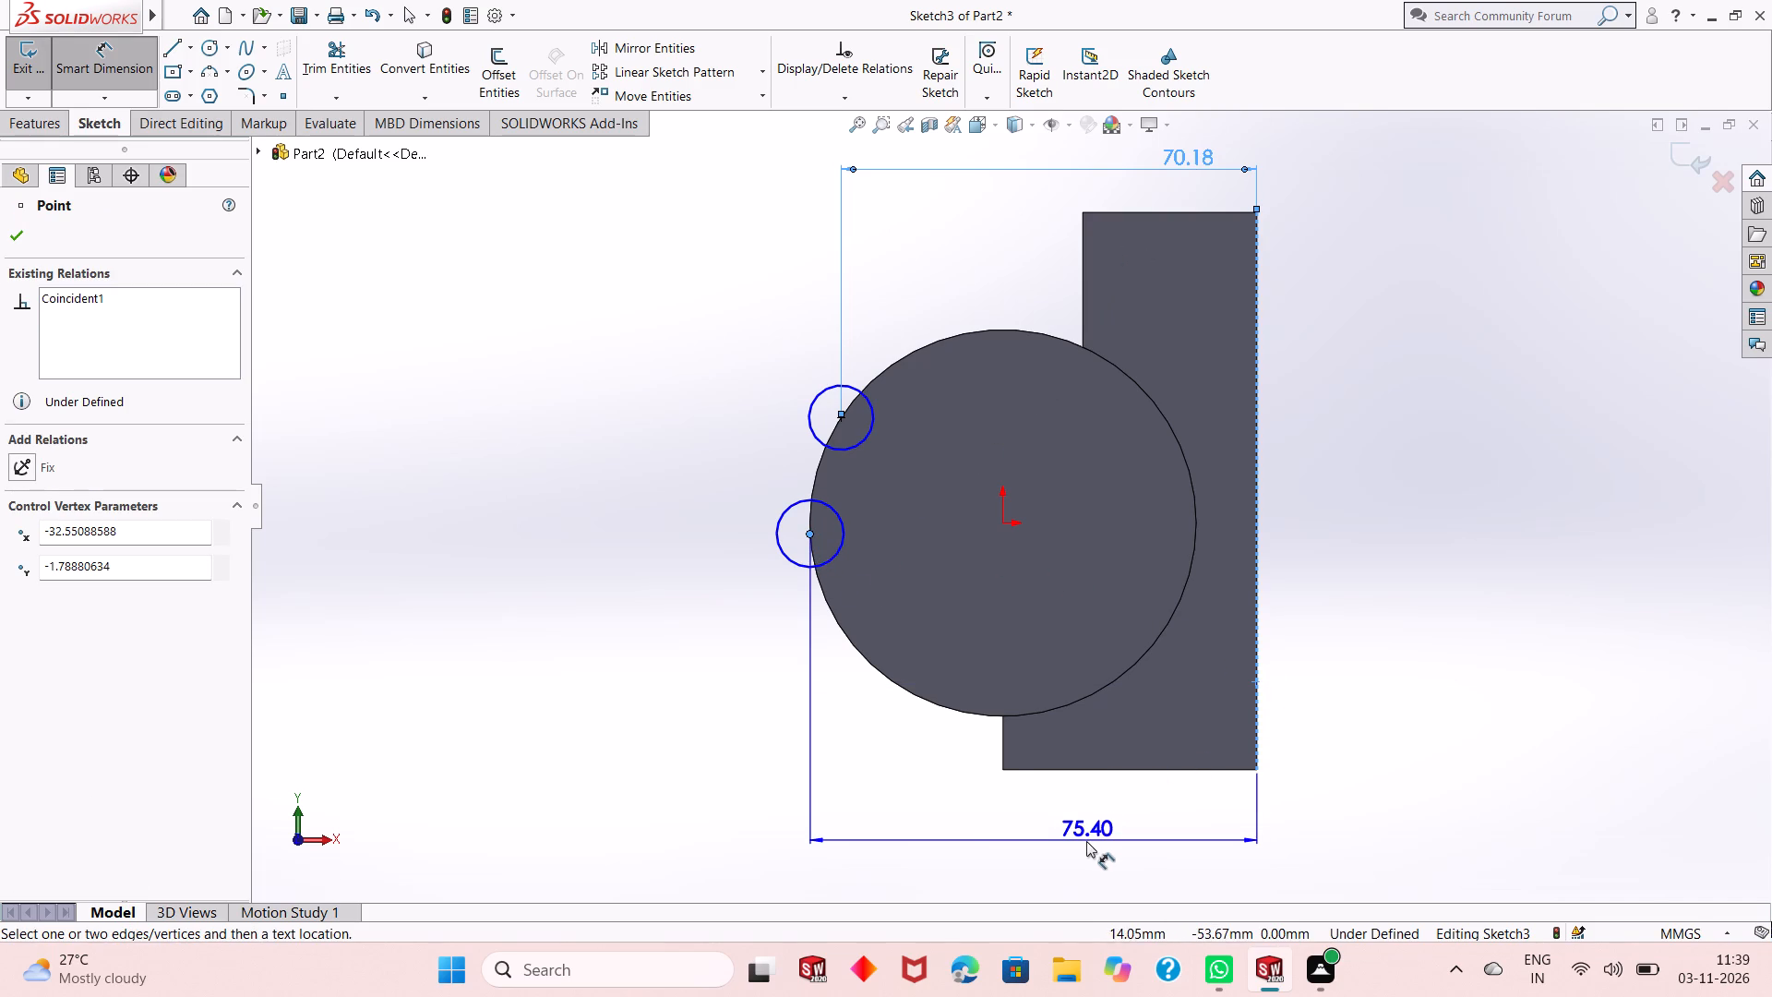
{"action": "left_click", "coordinate": [1085, 842]}
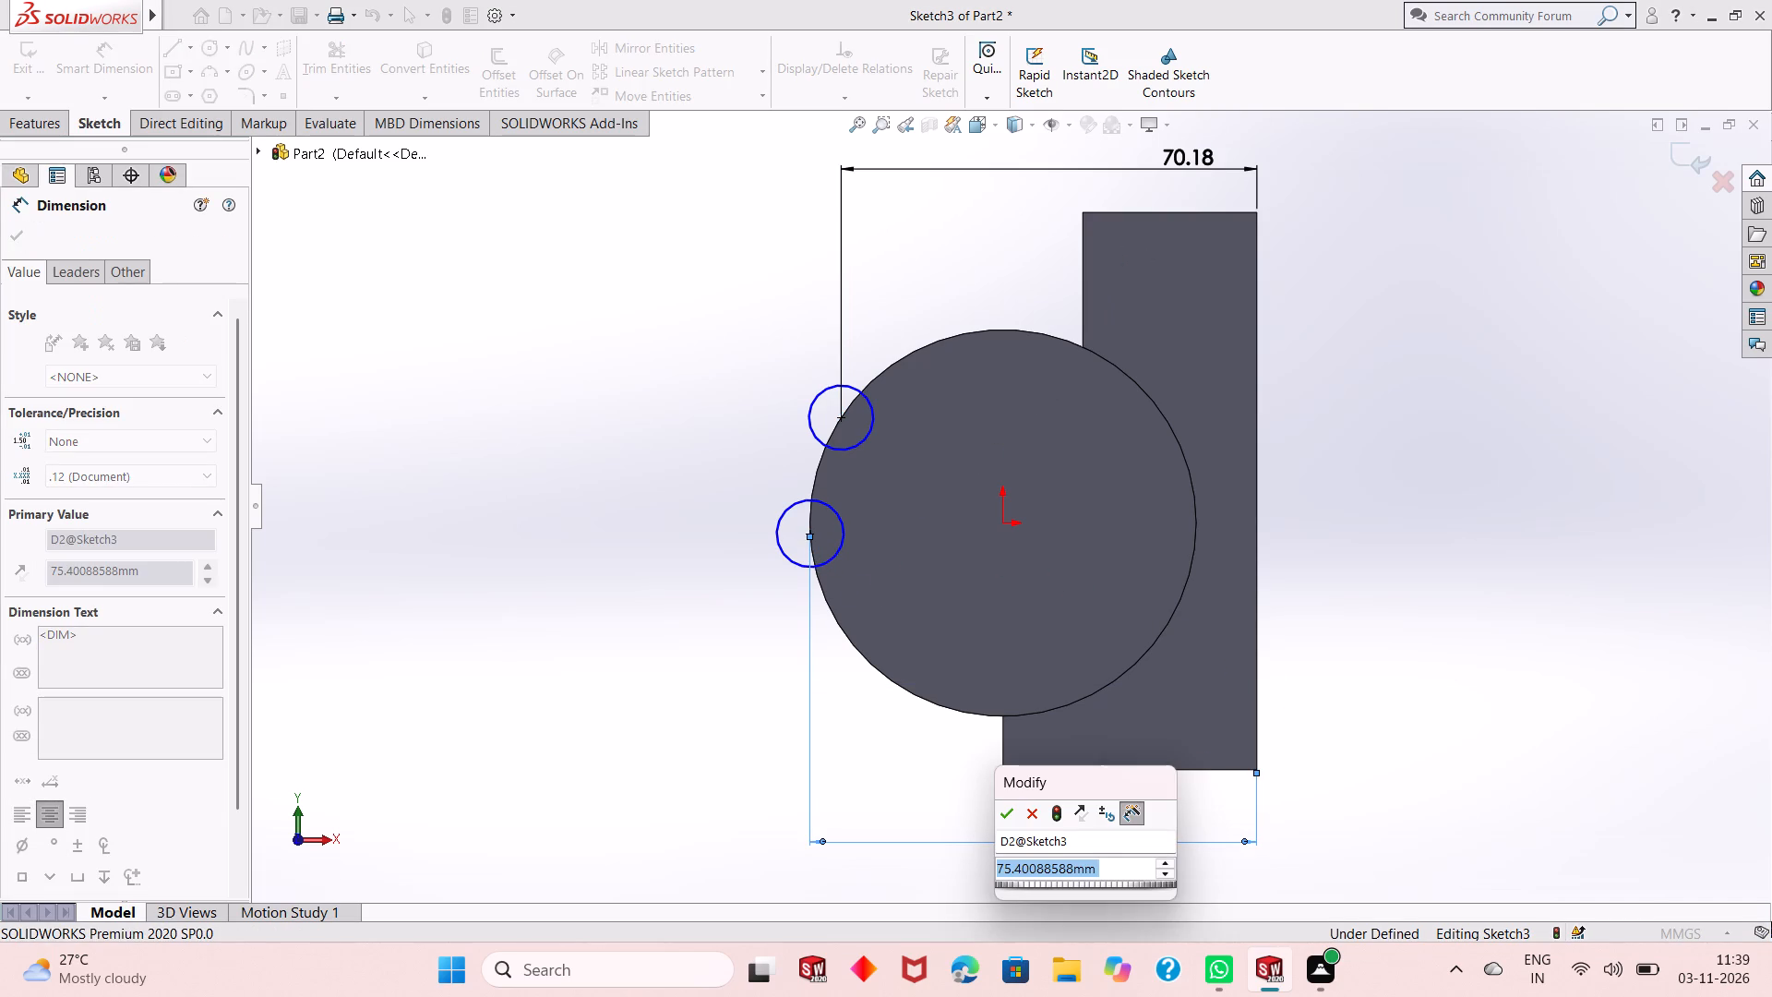
{"action": "type", "text": "75.45"}
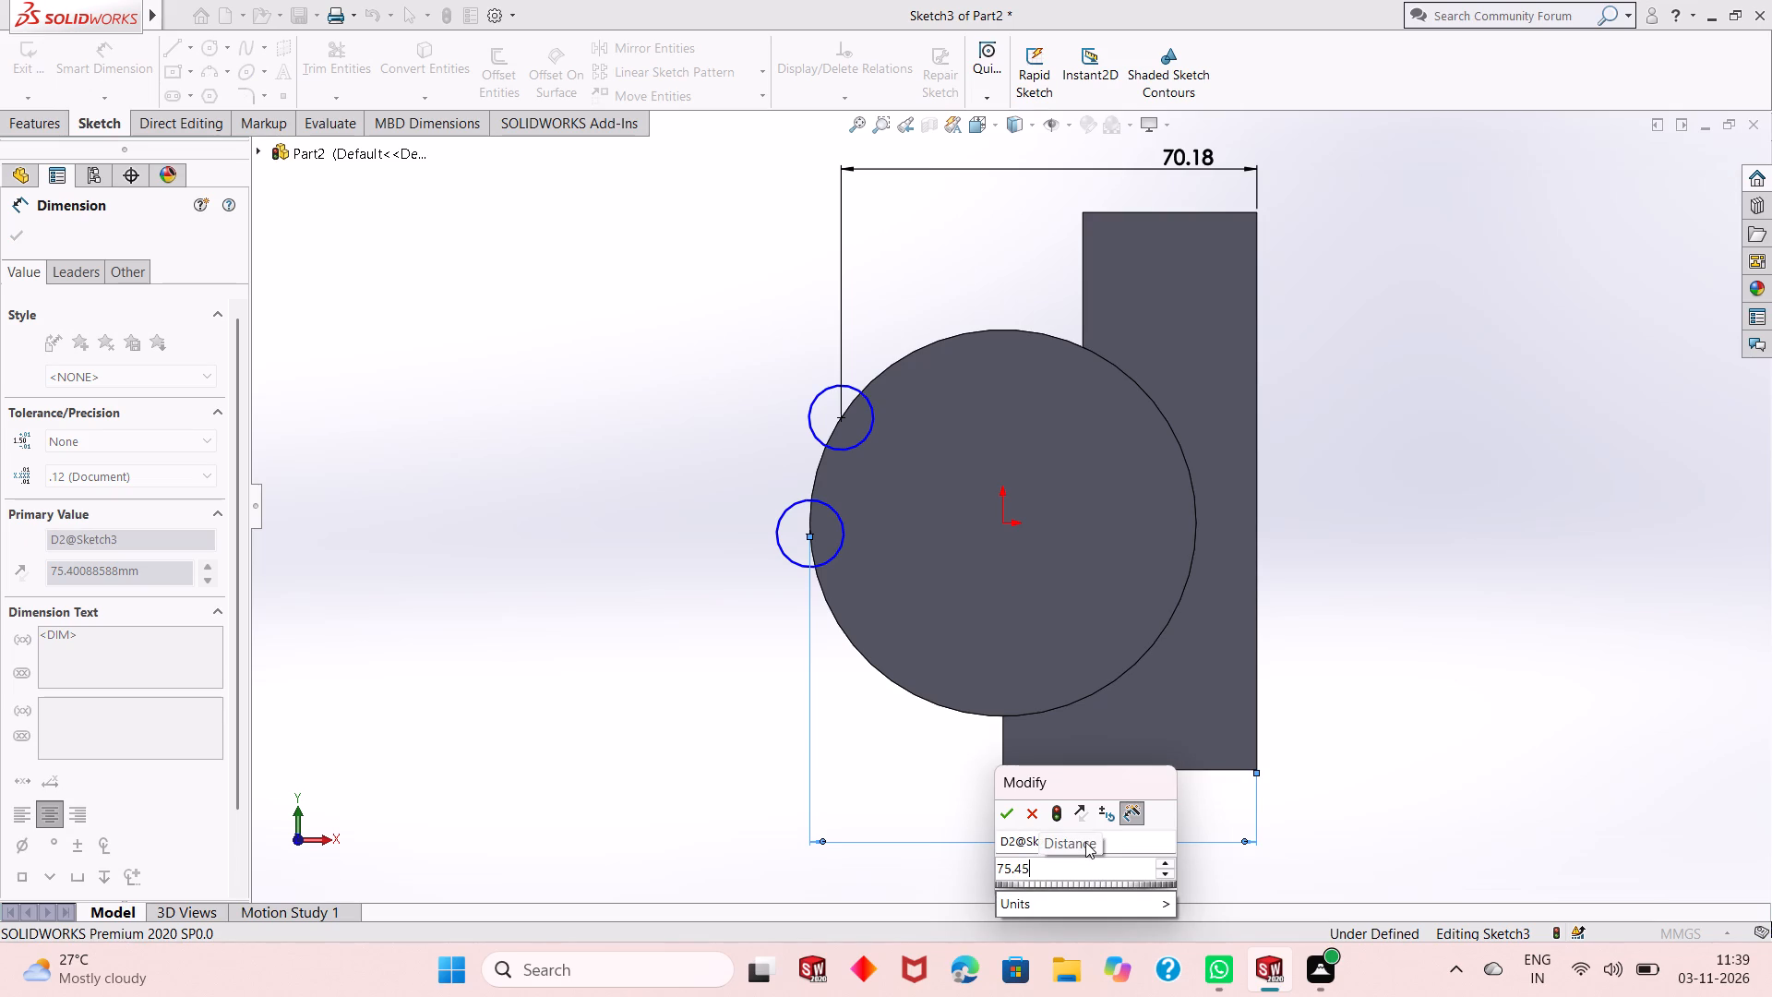
{"action": "key", "text": "Return"}
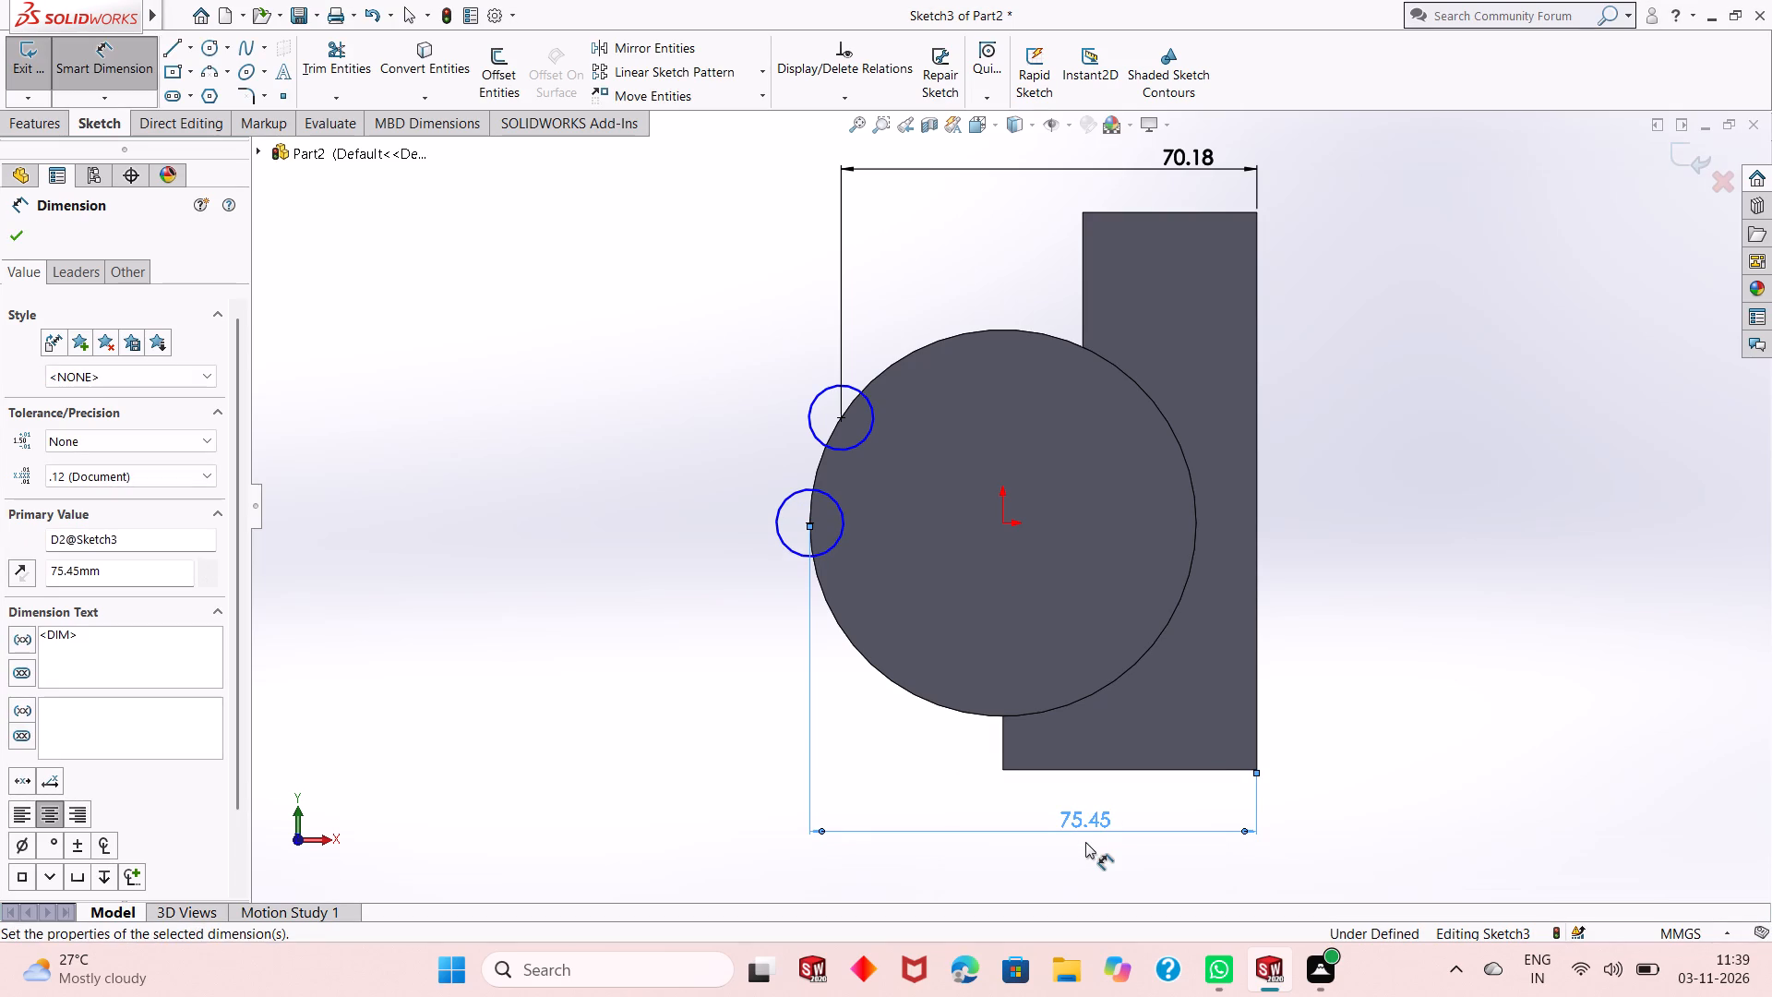
{"action": "scroll", "coordinate": [806, 509], "scroll_direction": "down", "scroll_amount": 4}
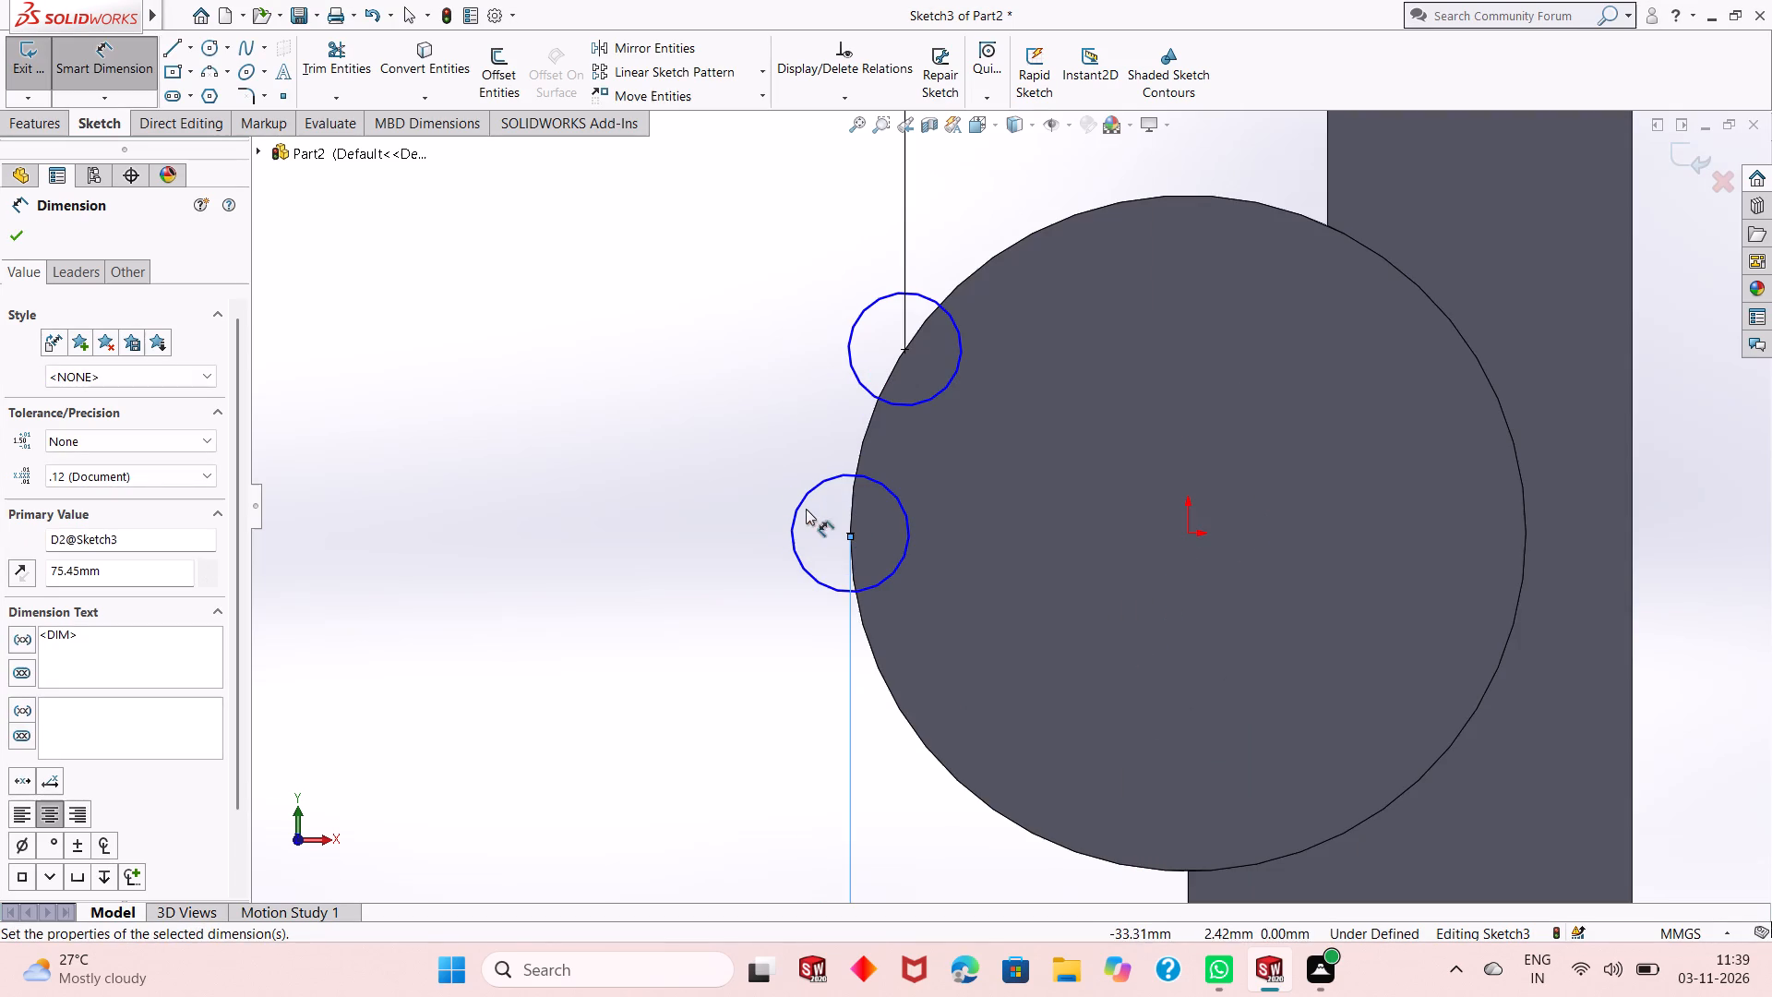
{"action": "right_click", "coordinate": [611, 475]}
{"action": "left_click", "coordinate": [636, 540]}
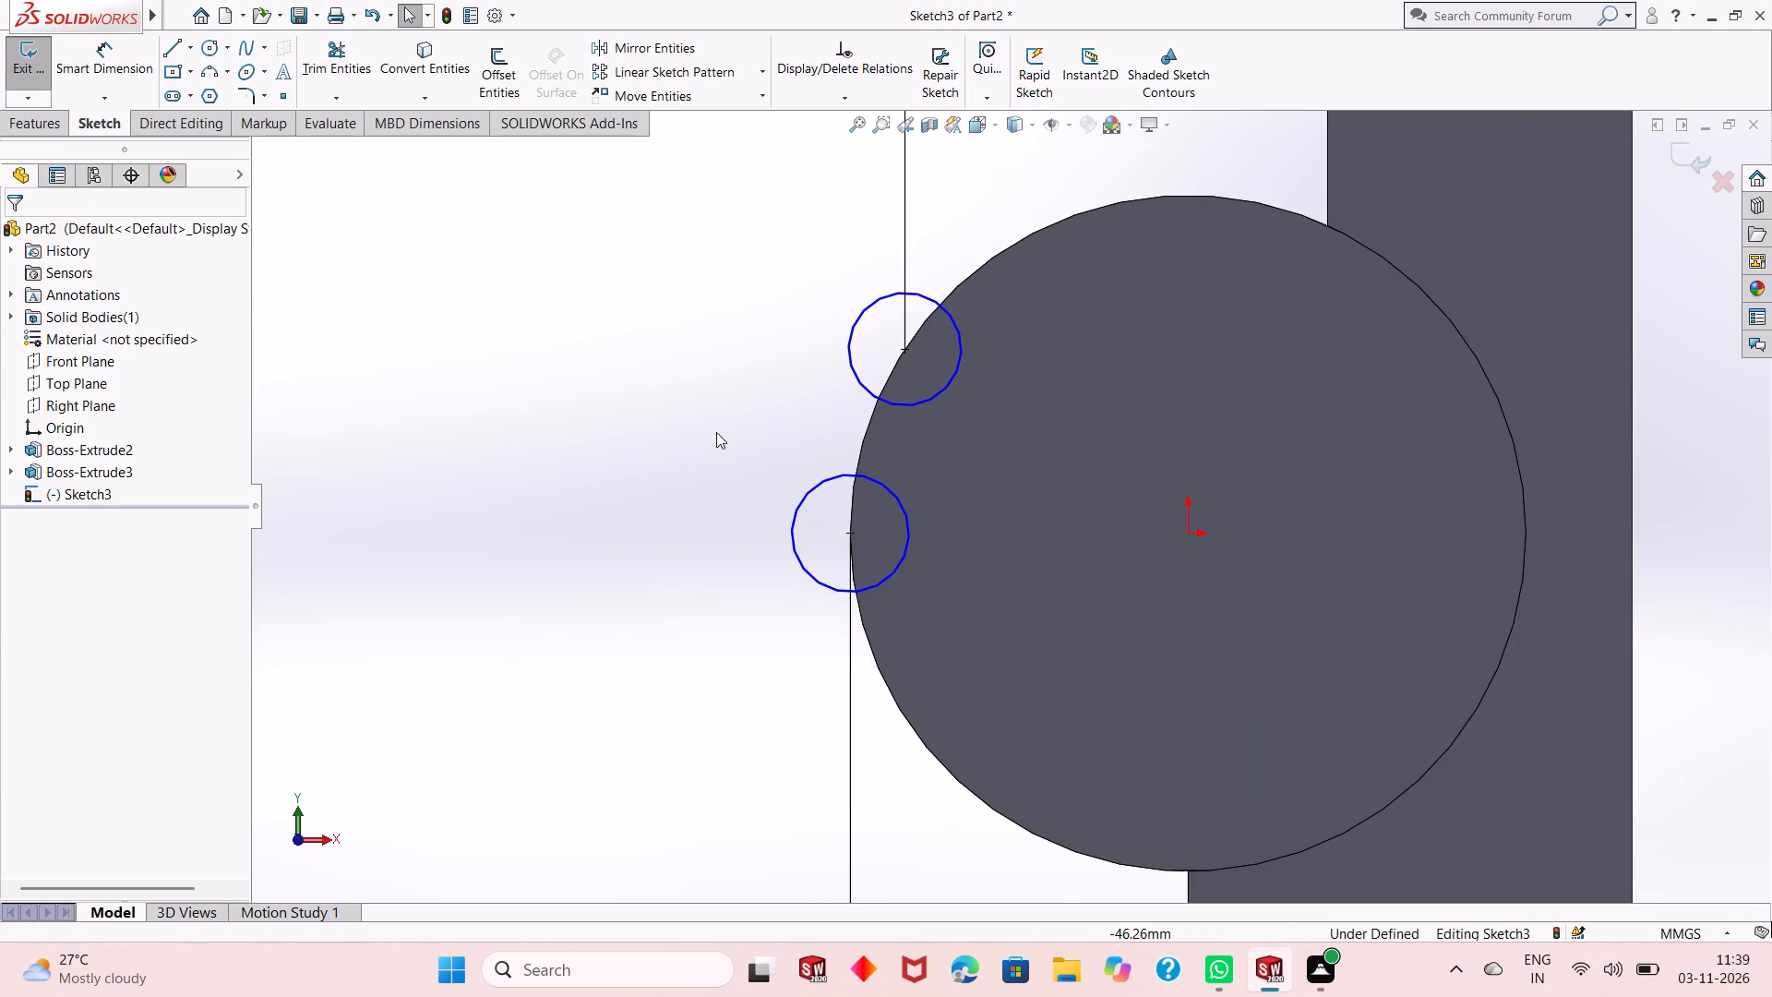
Dimension the lower small circle's diameter as 8 mm.
{"action": "scroll", "coordinate": [860, 561], "scroll_direction": "up", "scroll_amount": 1}
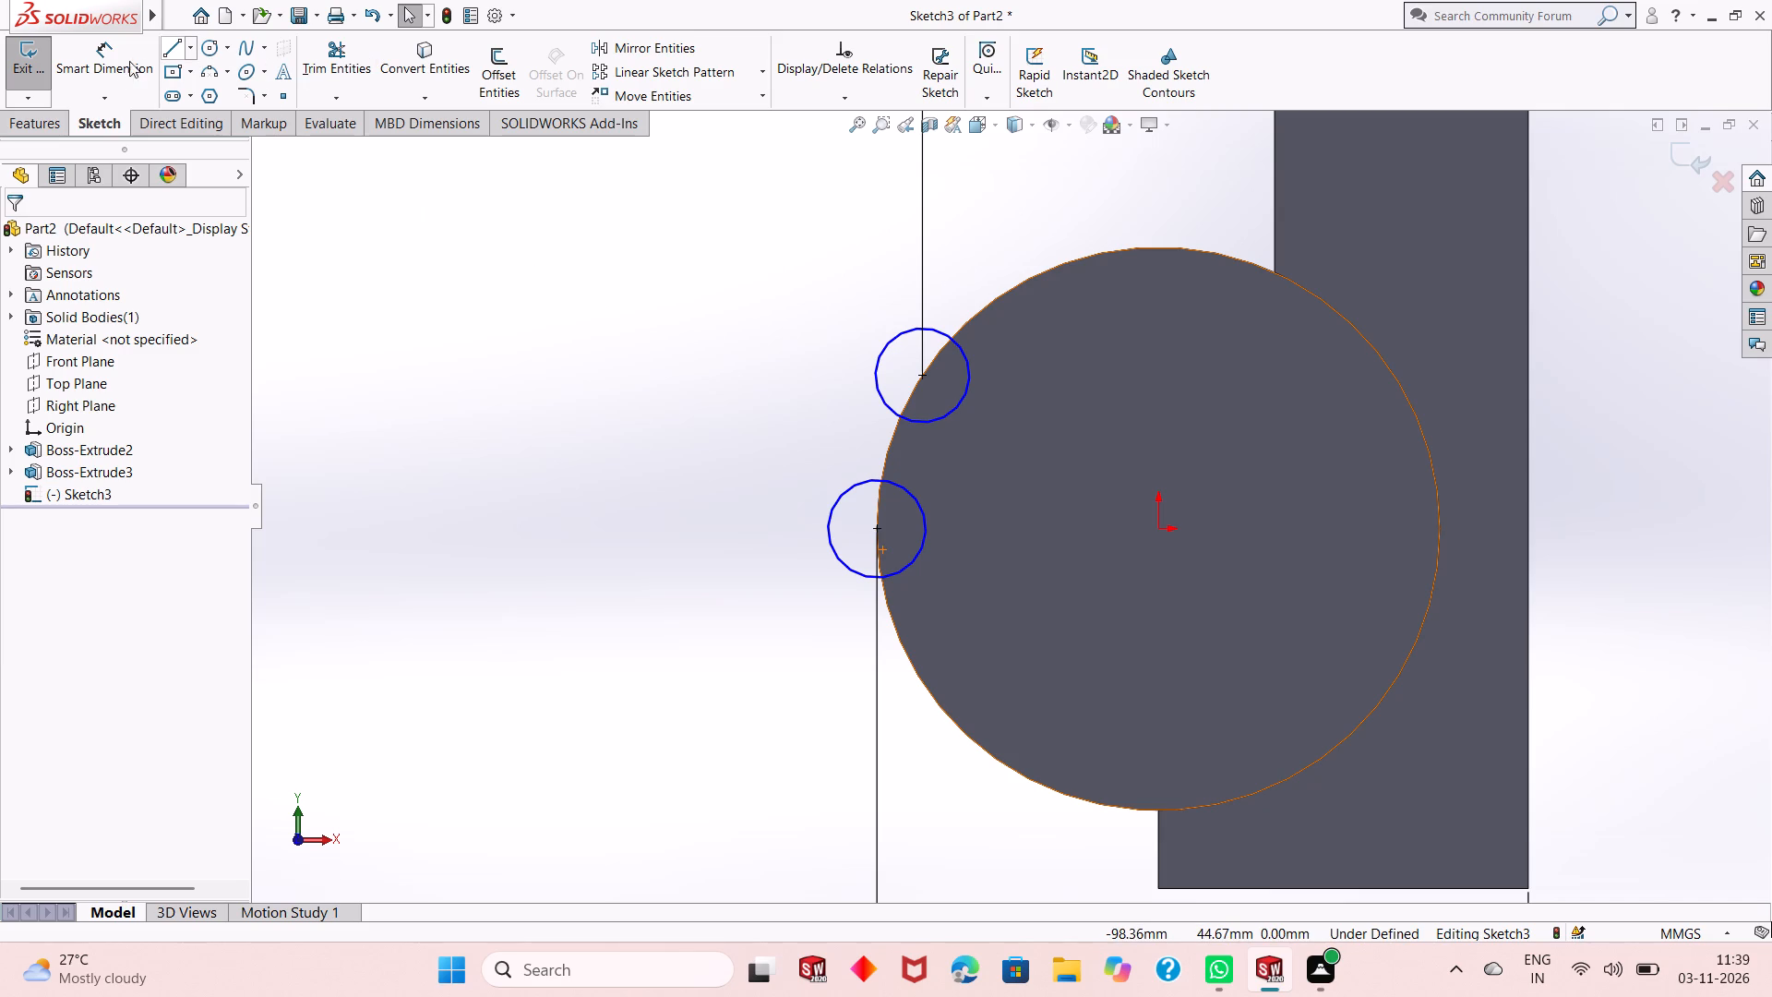
{"action": "left_click", "coordinate": [109, 68]}
{"action": "left_click", "coordinate": [854, 571]}
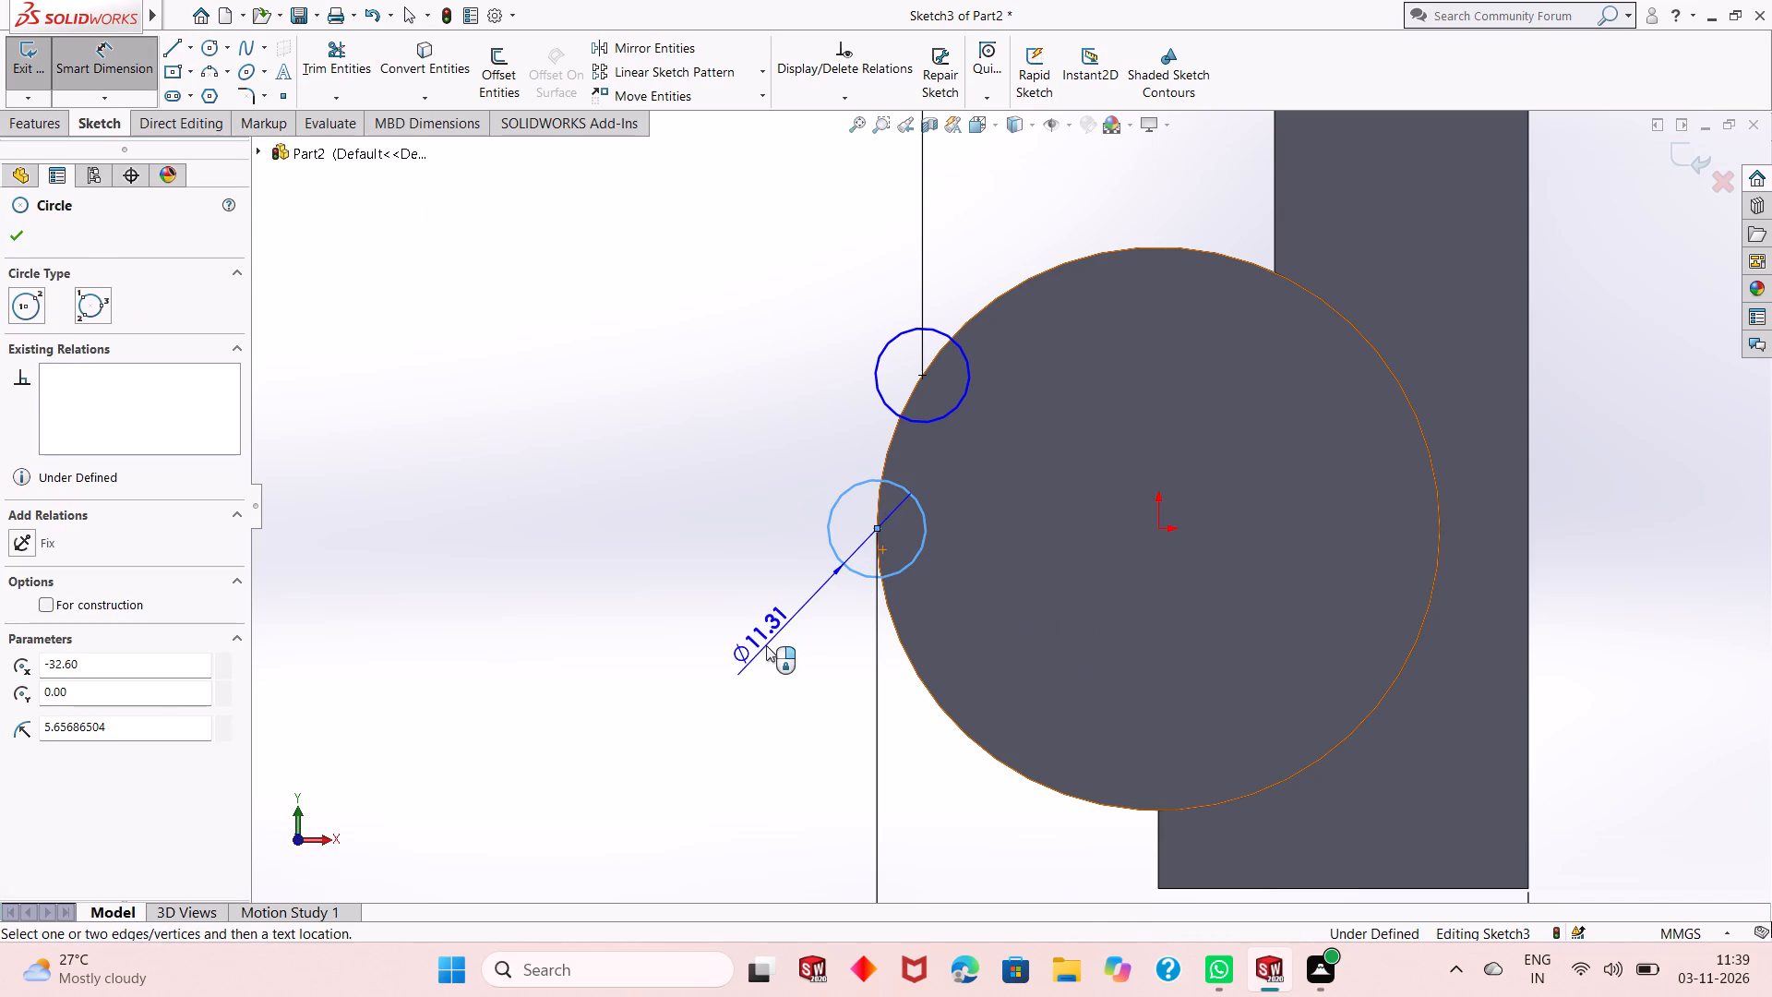
{"action": "left_click", "coordinate": [766, 645]}
{"action": "key", "text": "8"}
{"action": "key", "text": "Return"}
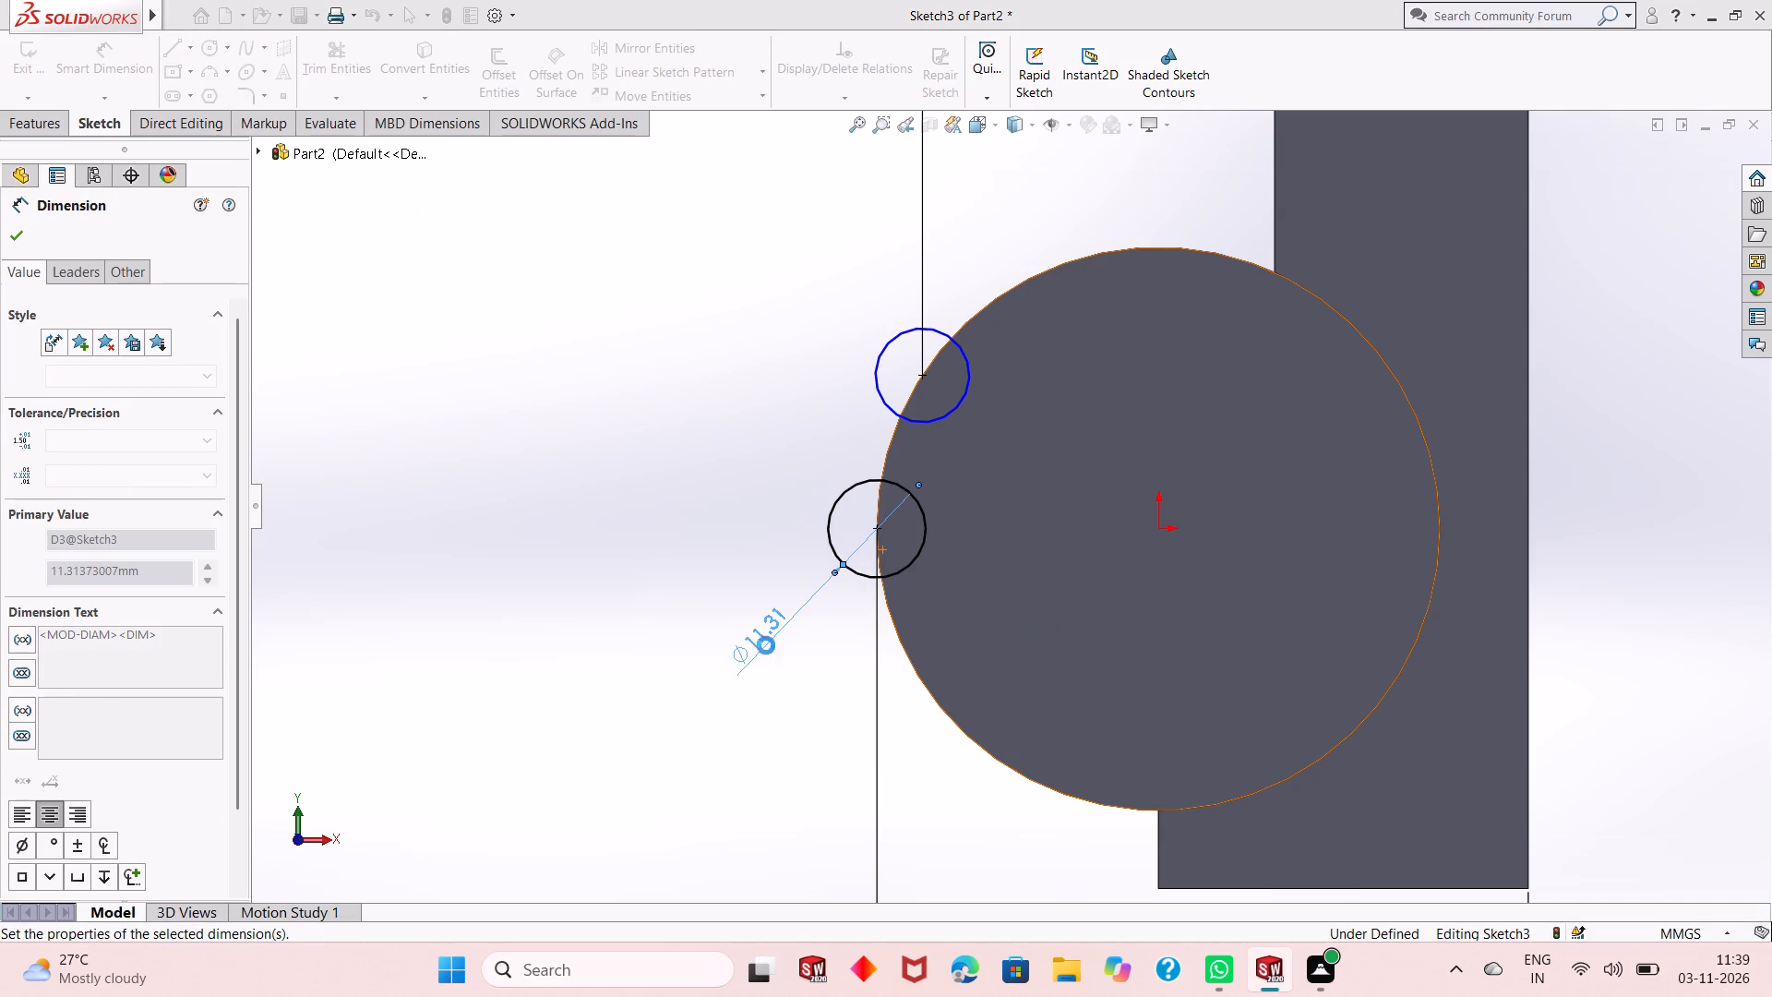
{"action": "right_click", "coordinate": [650, 373]}
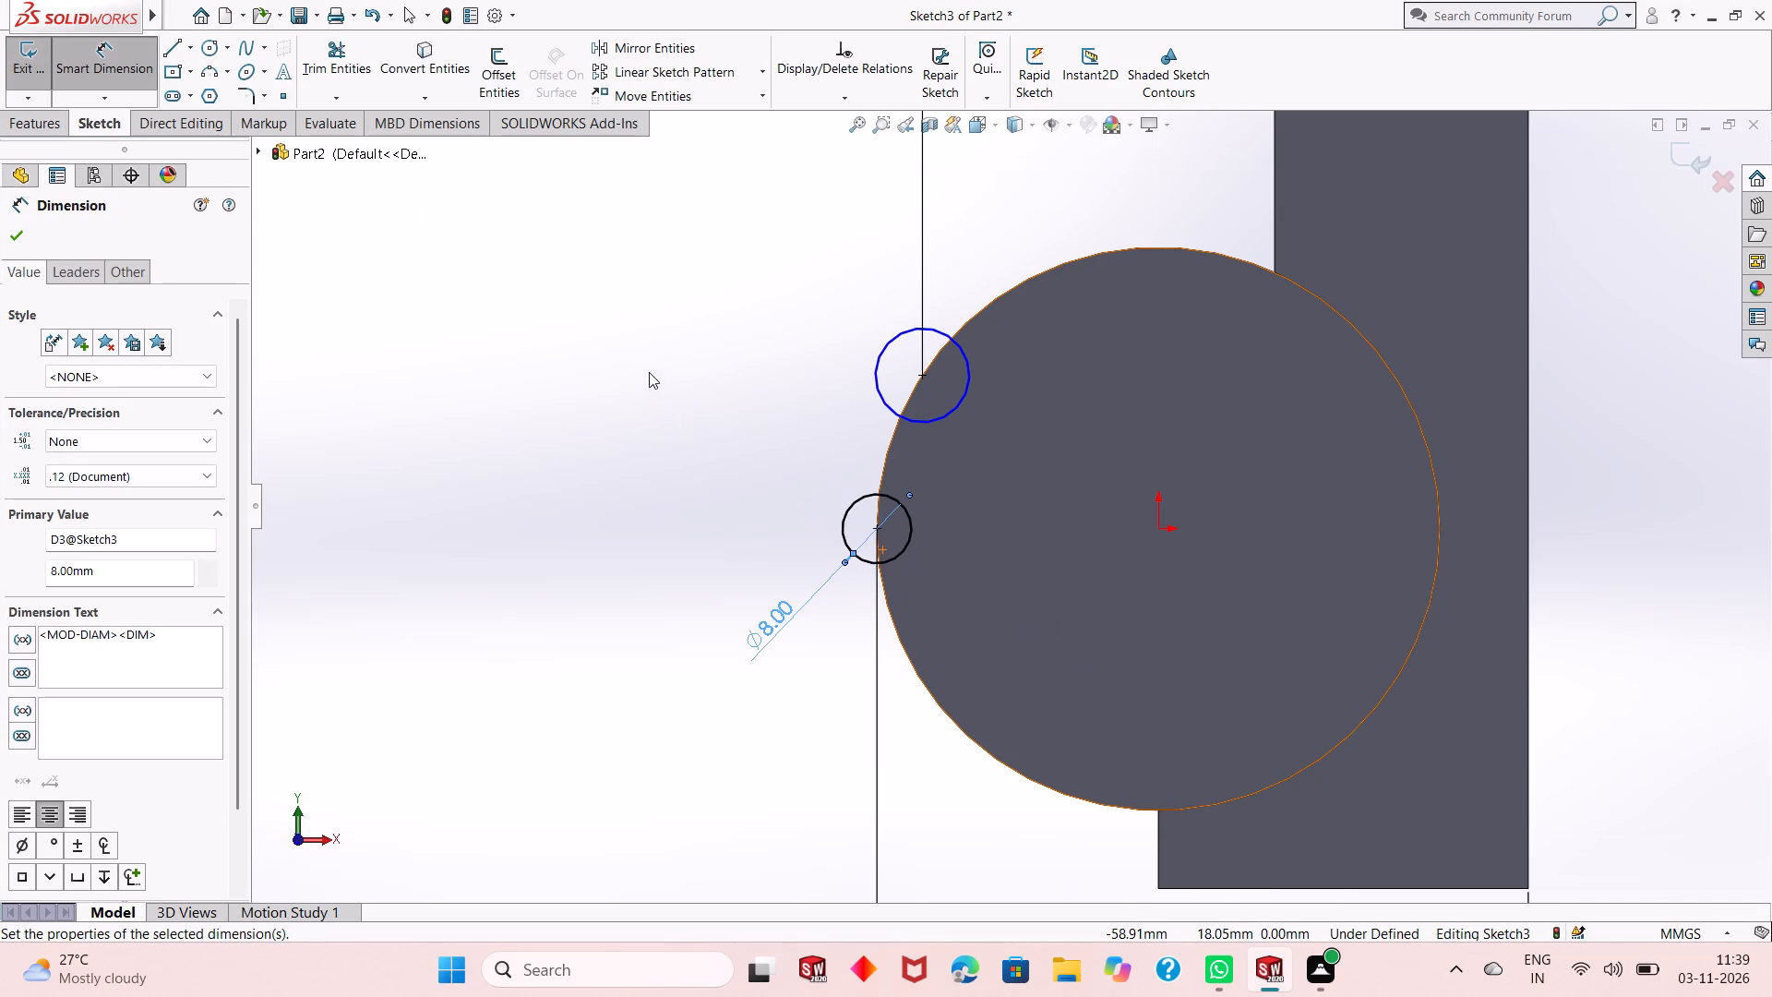
{"action": "left_click", "coordinate": [677, 432]}
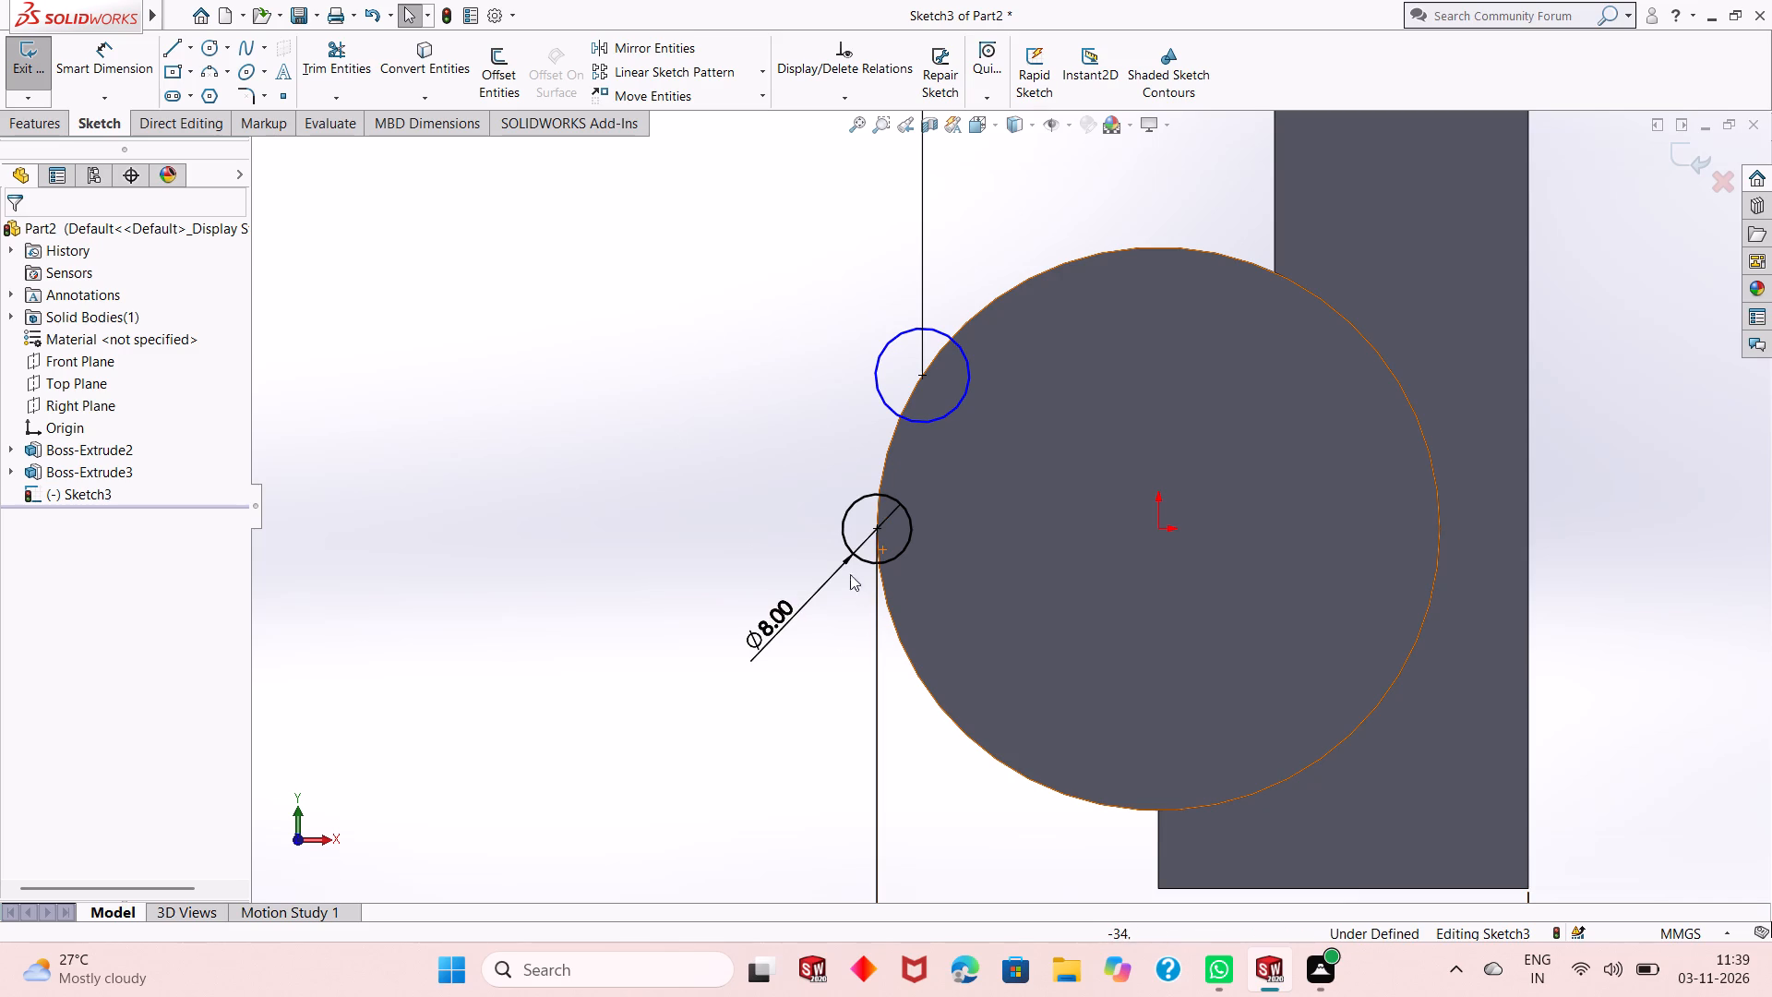
Add an Equal relation between the two small circles on the boss edge.
{"action": "left_click", "coordinate": [859, 560], "text": "ctrl"}
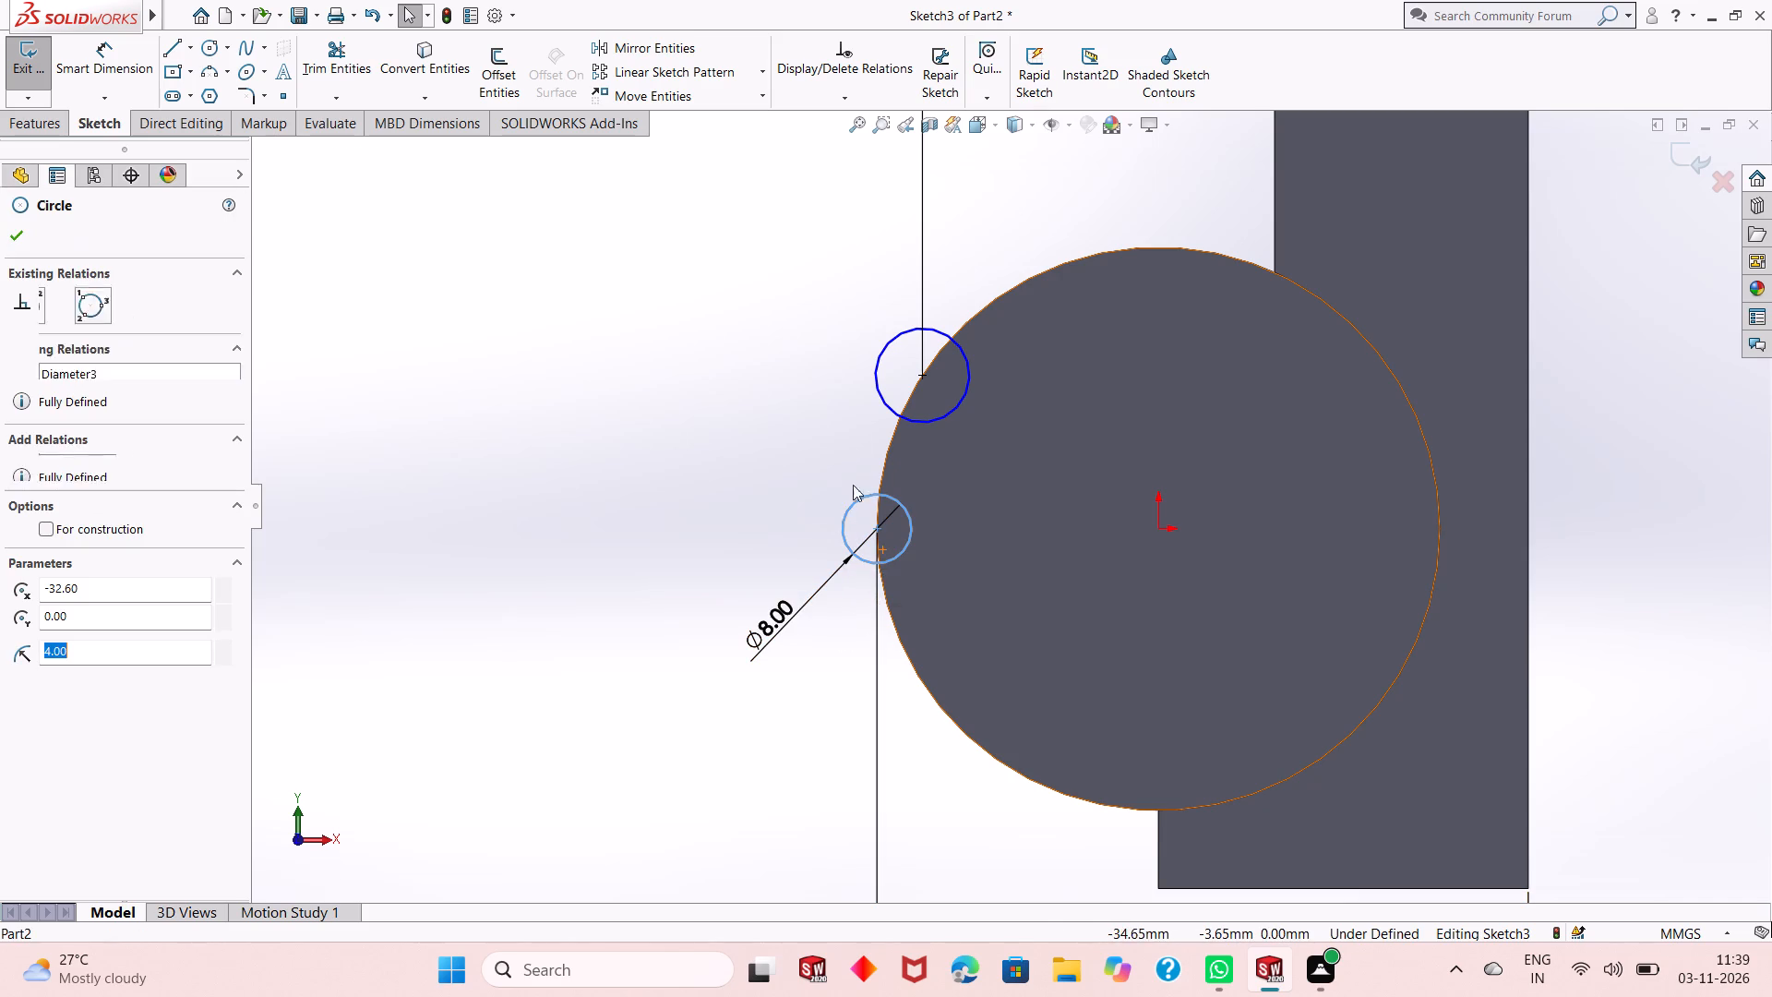
{"action": "left_click", "coordinate": [880, 367], "text": "ctrl"}
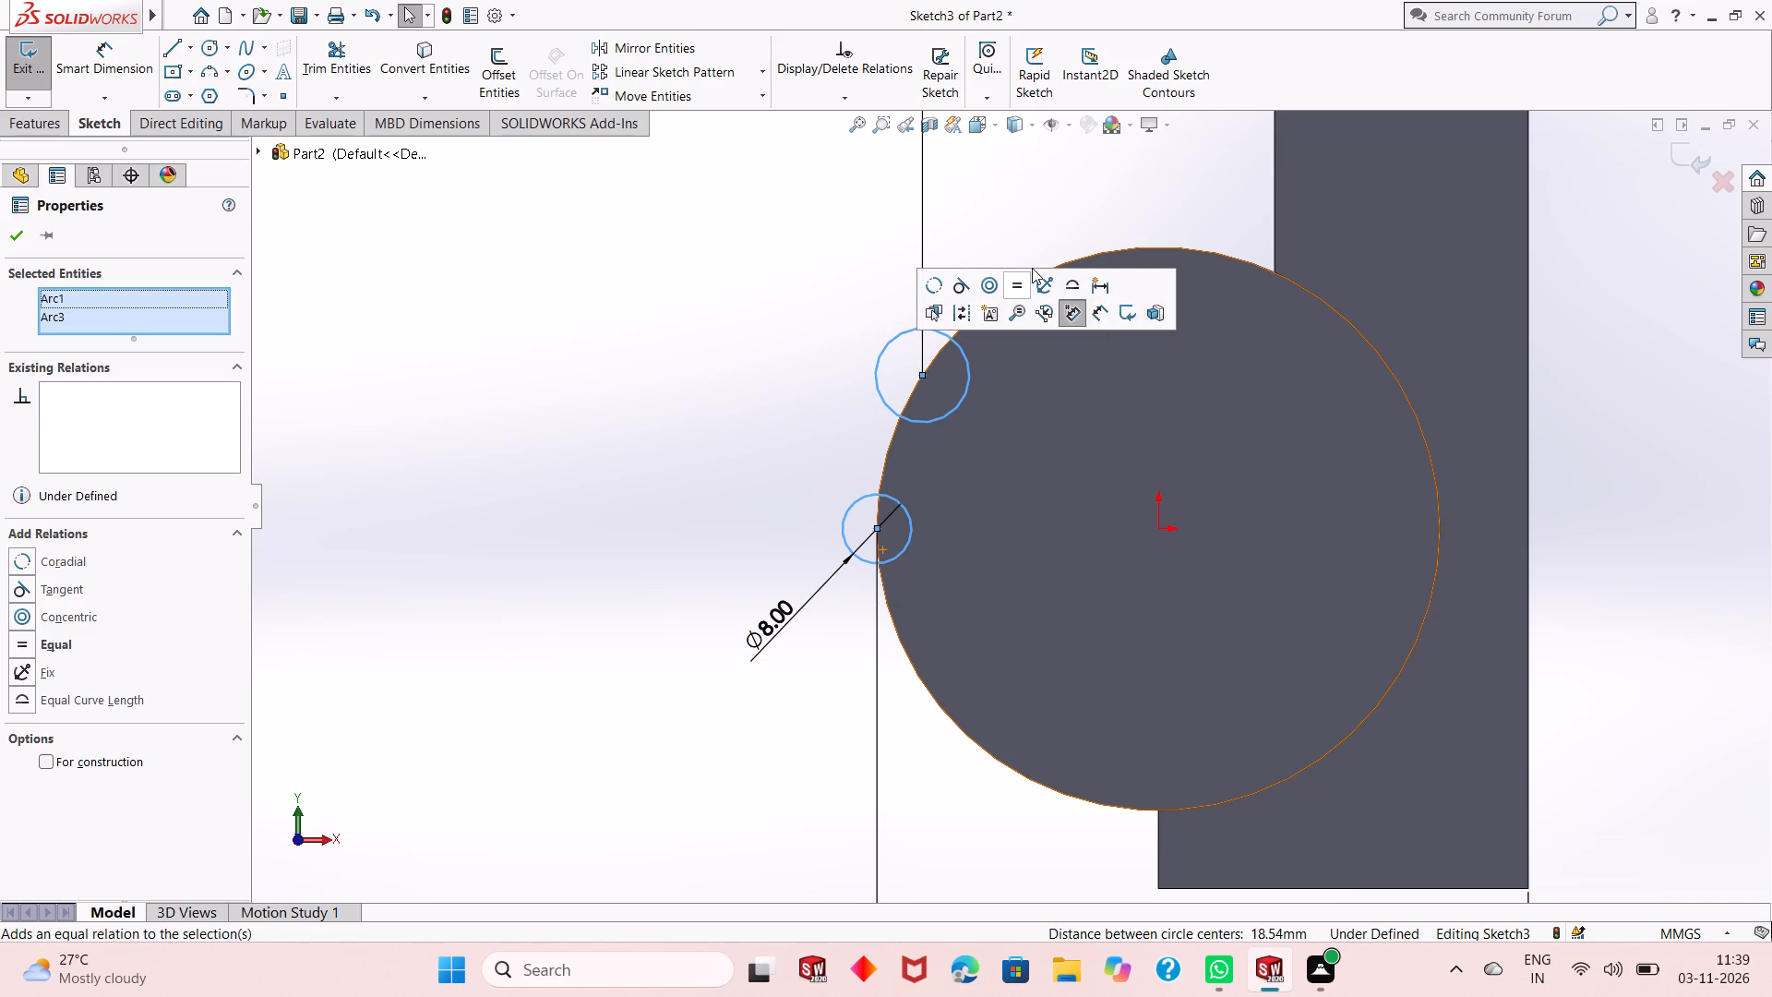
{"action": "left_click", "coordinate": [1017, 287]}
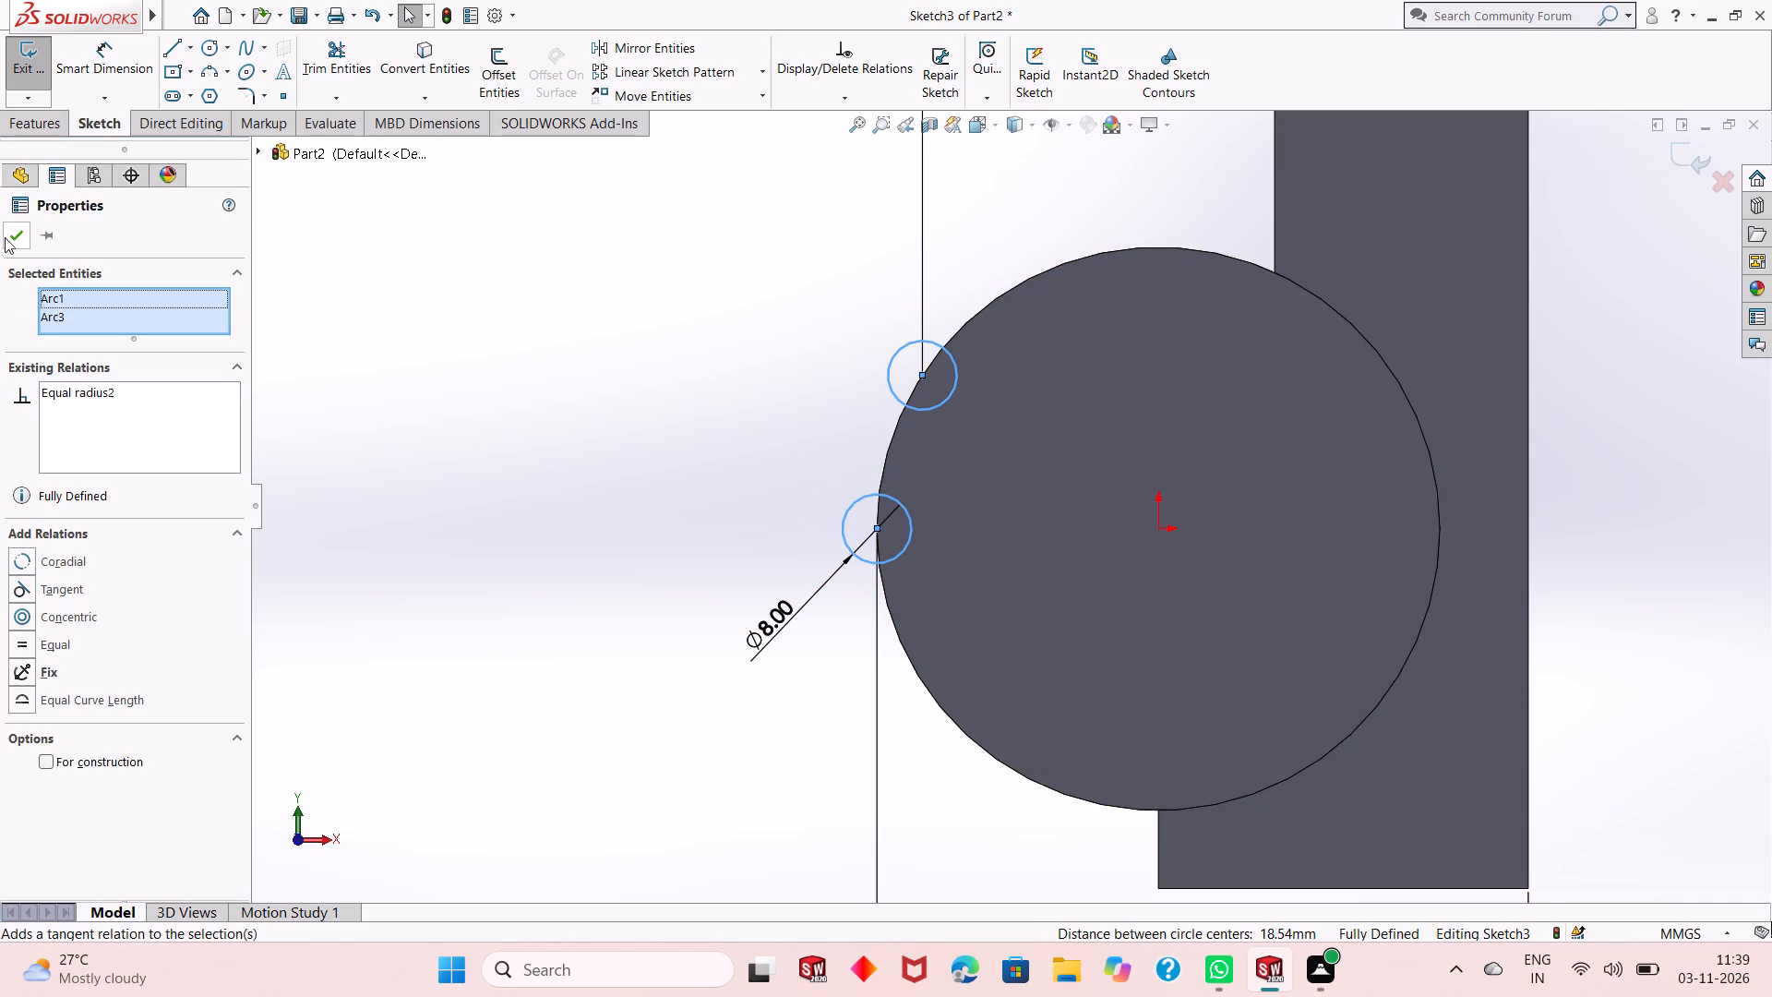
{"action": "left_click", "coordinate": [31, 240]}
{"action": "left_click", "coordinate": [30, 238]}
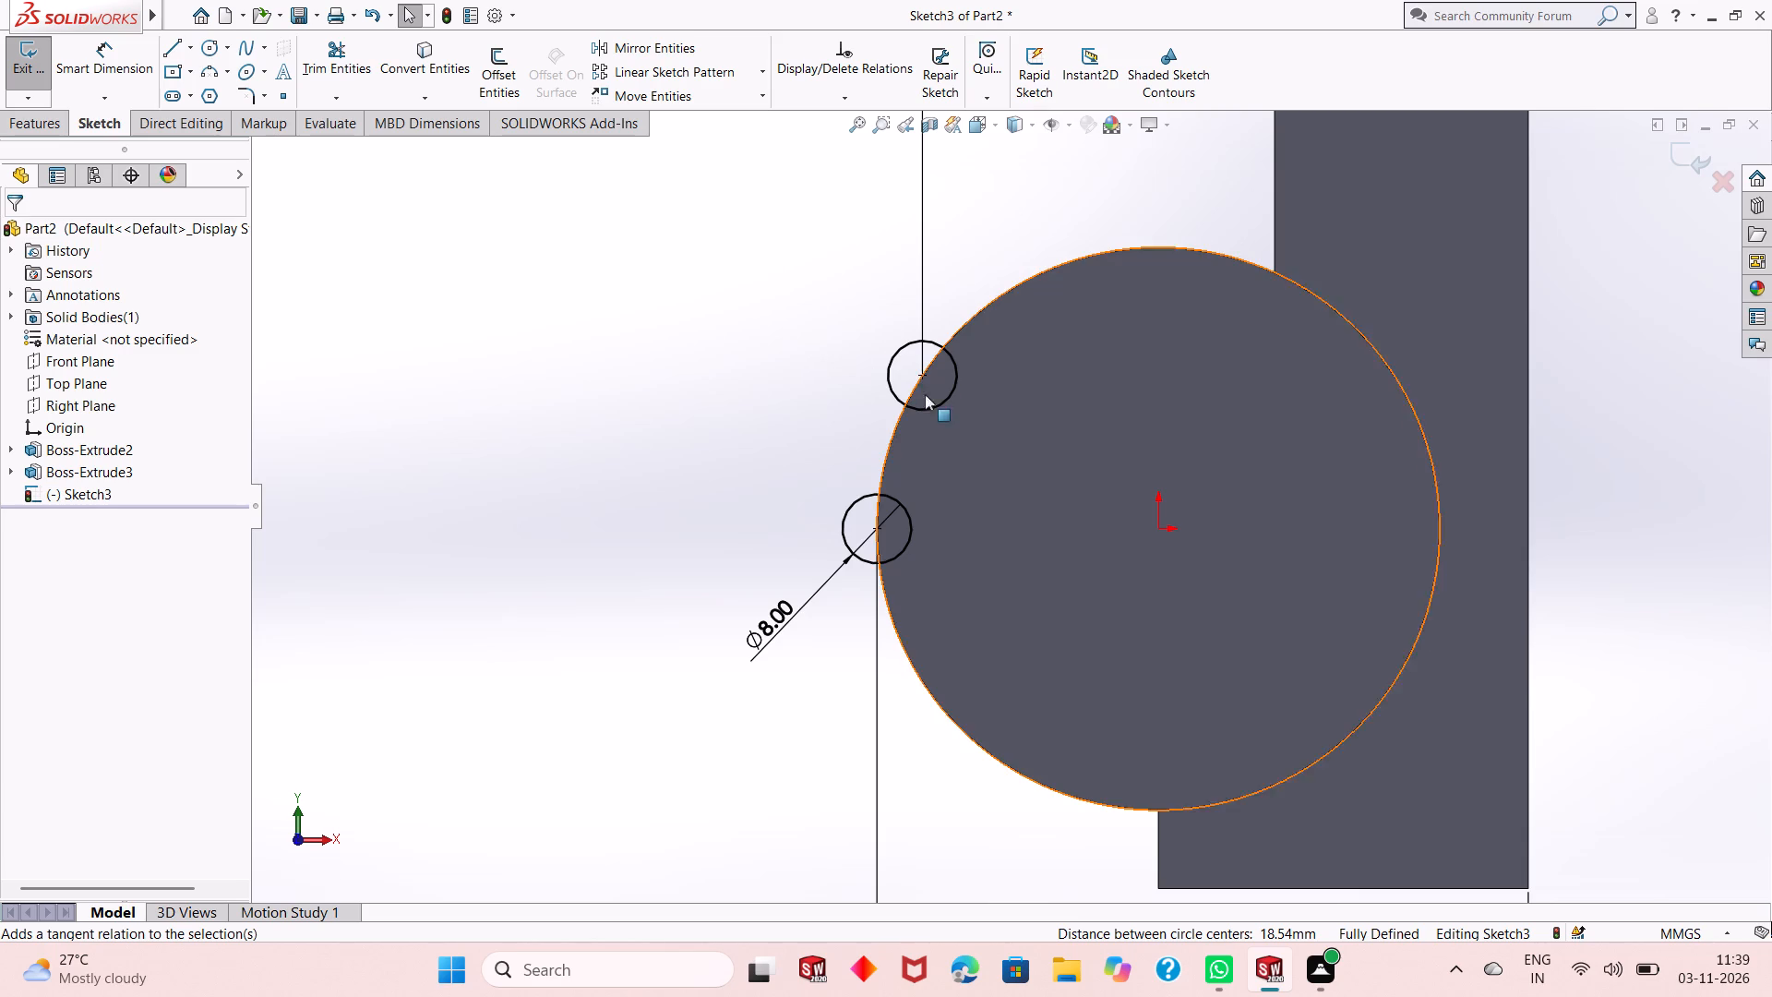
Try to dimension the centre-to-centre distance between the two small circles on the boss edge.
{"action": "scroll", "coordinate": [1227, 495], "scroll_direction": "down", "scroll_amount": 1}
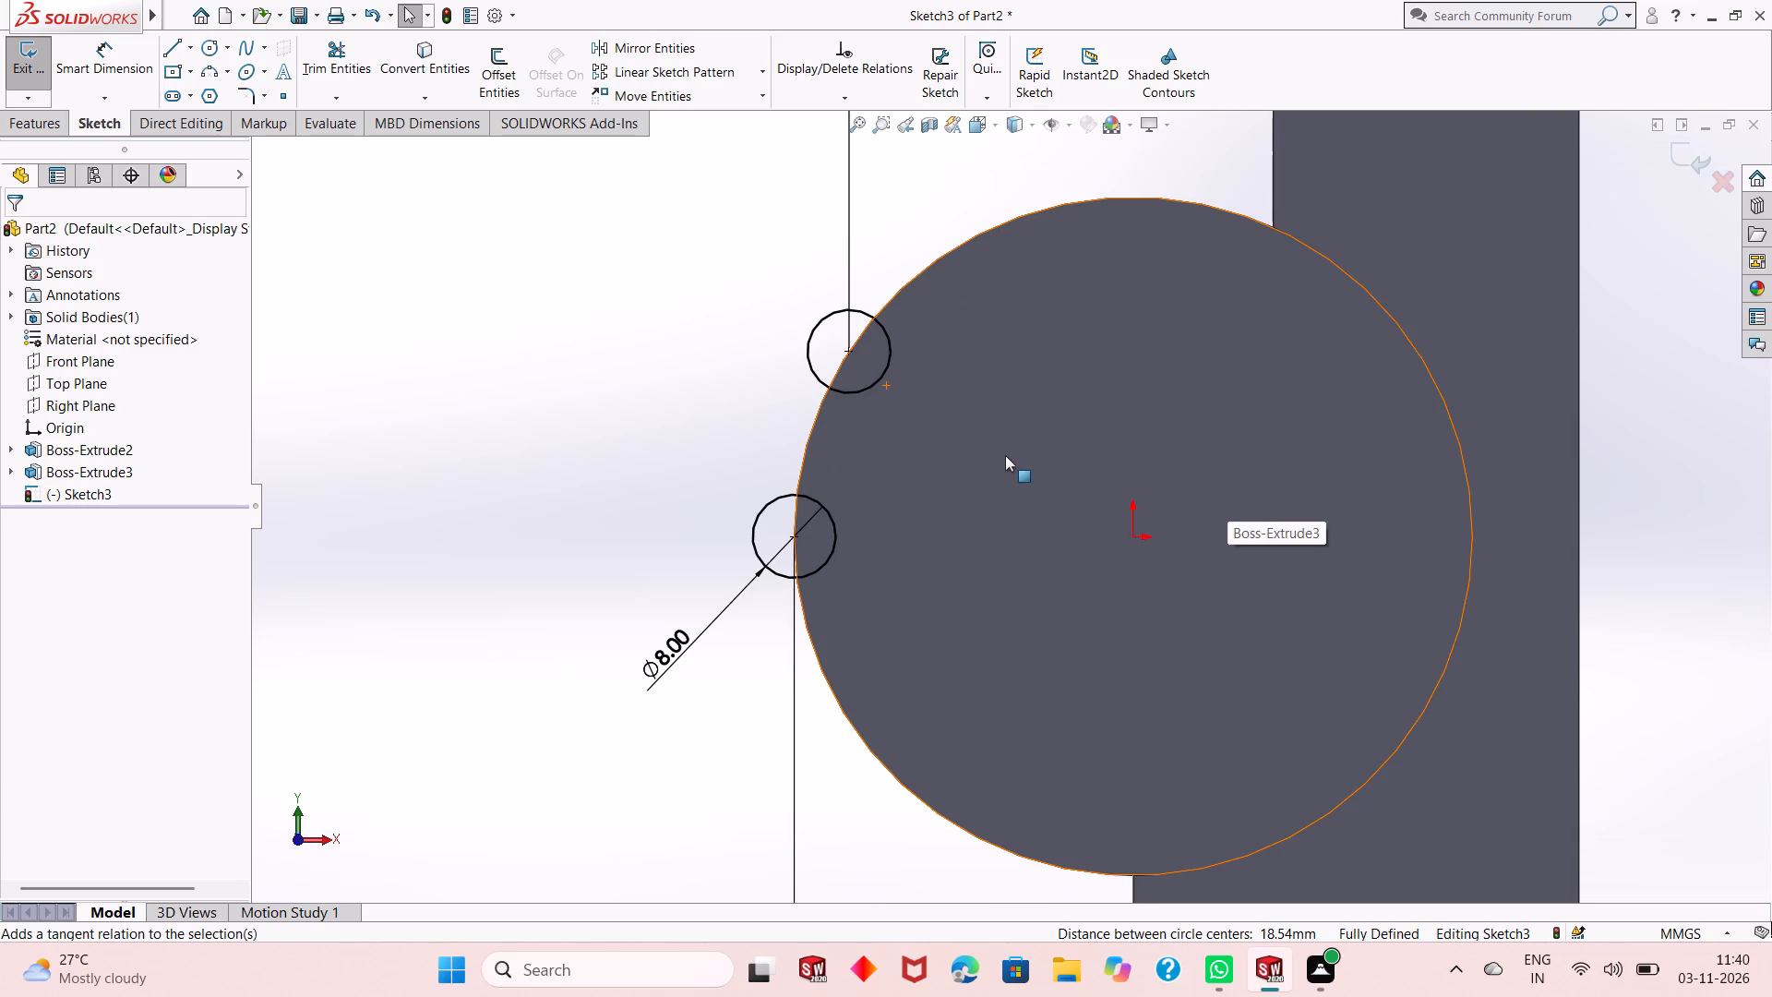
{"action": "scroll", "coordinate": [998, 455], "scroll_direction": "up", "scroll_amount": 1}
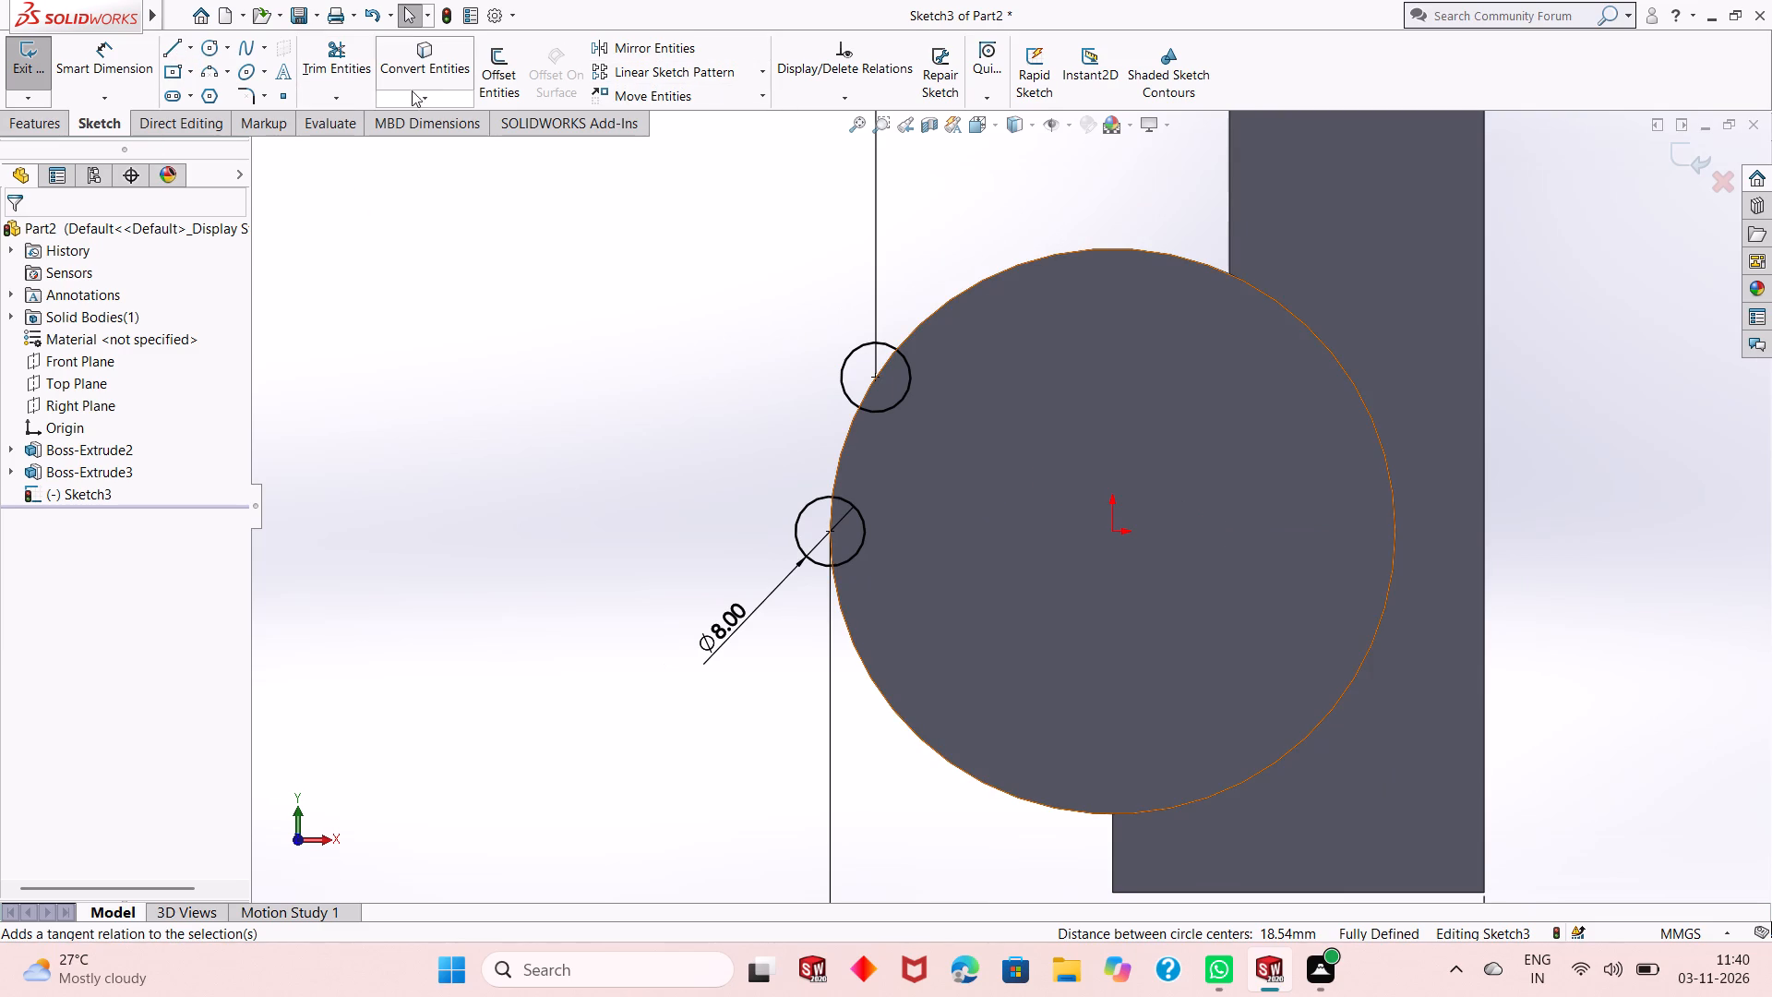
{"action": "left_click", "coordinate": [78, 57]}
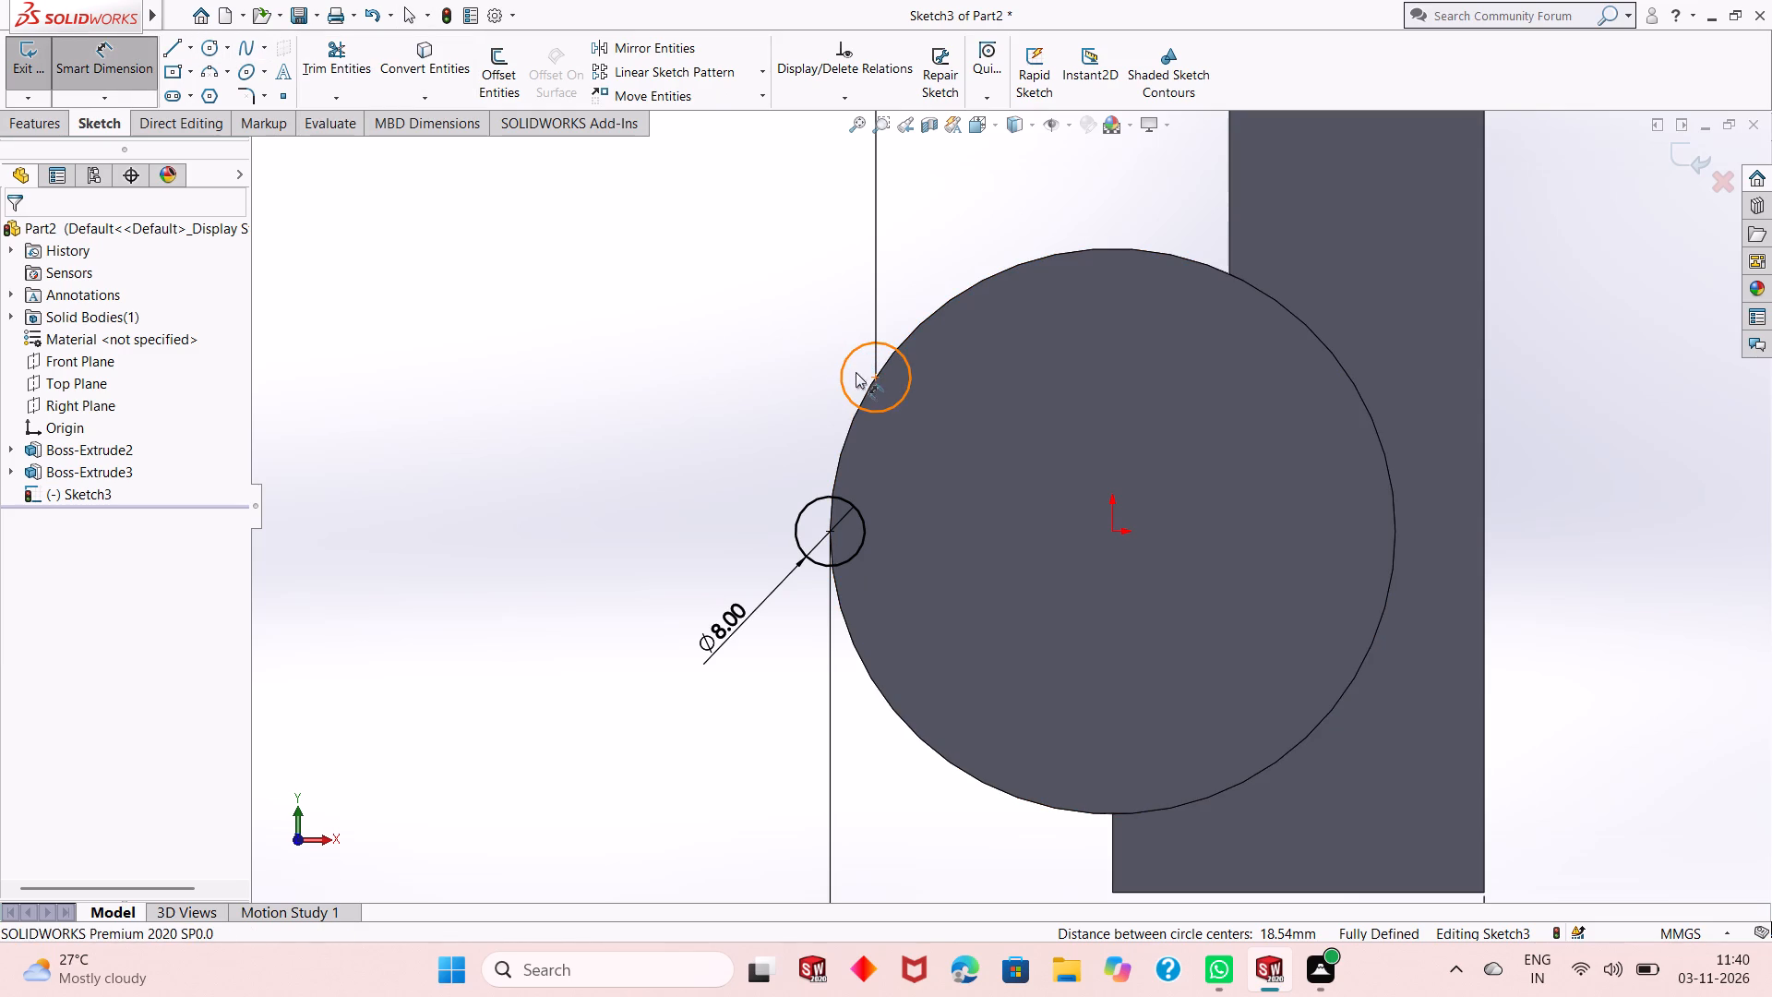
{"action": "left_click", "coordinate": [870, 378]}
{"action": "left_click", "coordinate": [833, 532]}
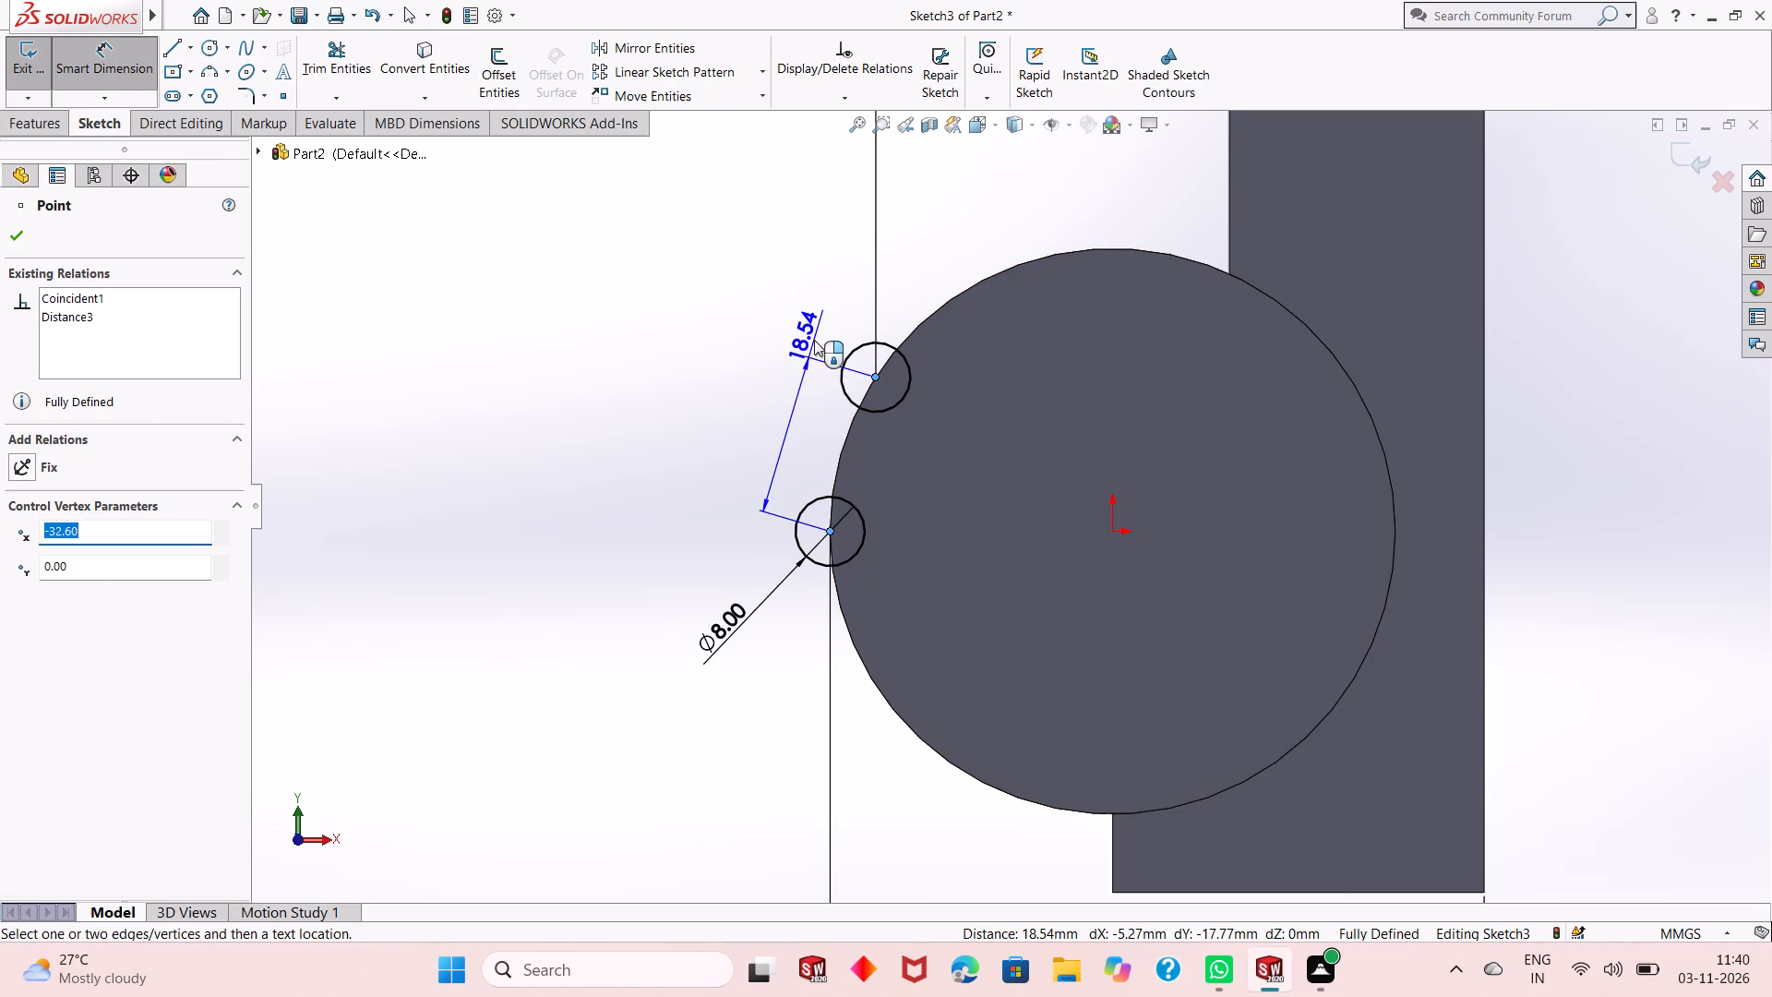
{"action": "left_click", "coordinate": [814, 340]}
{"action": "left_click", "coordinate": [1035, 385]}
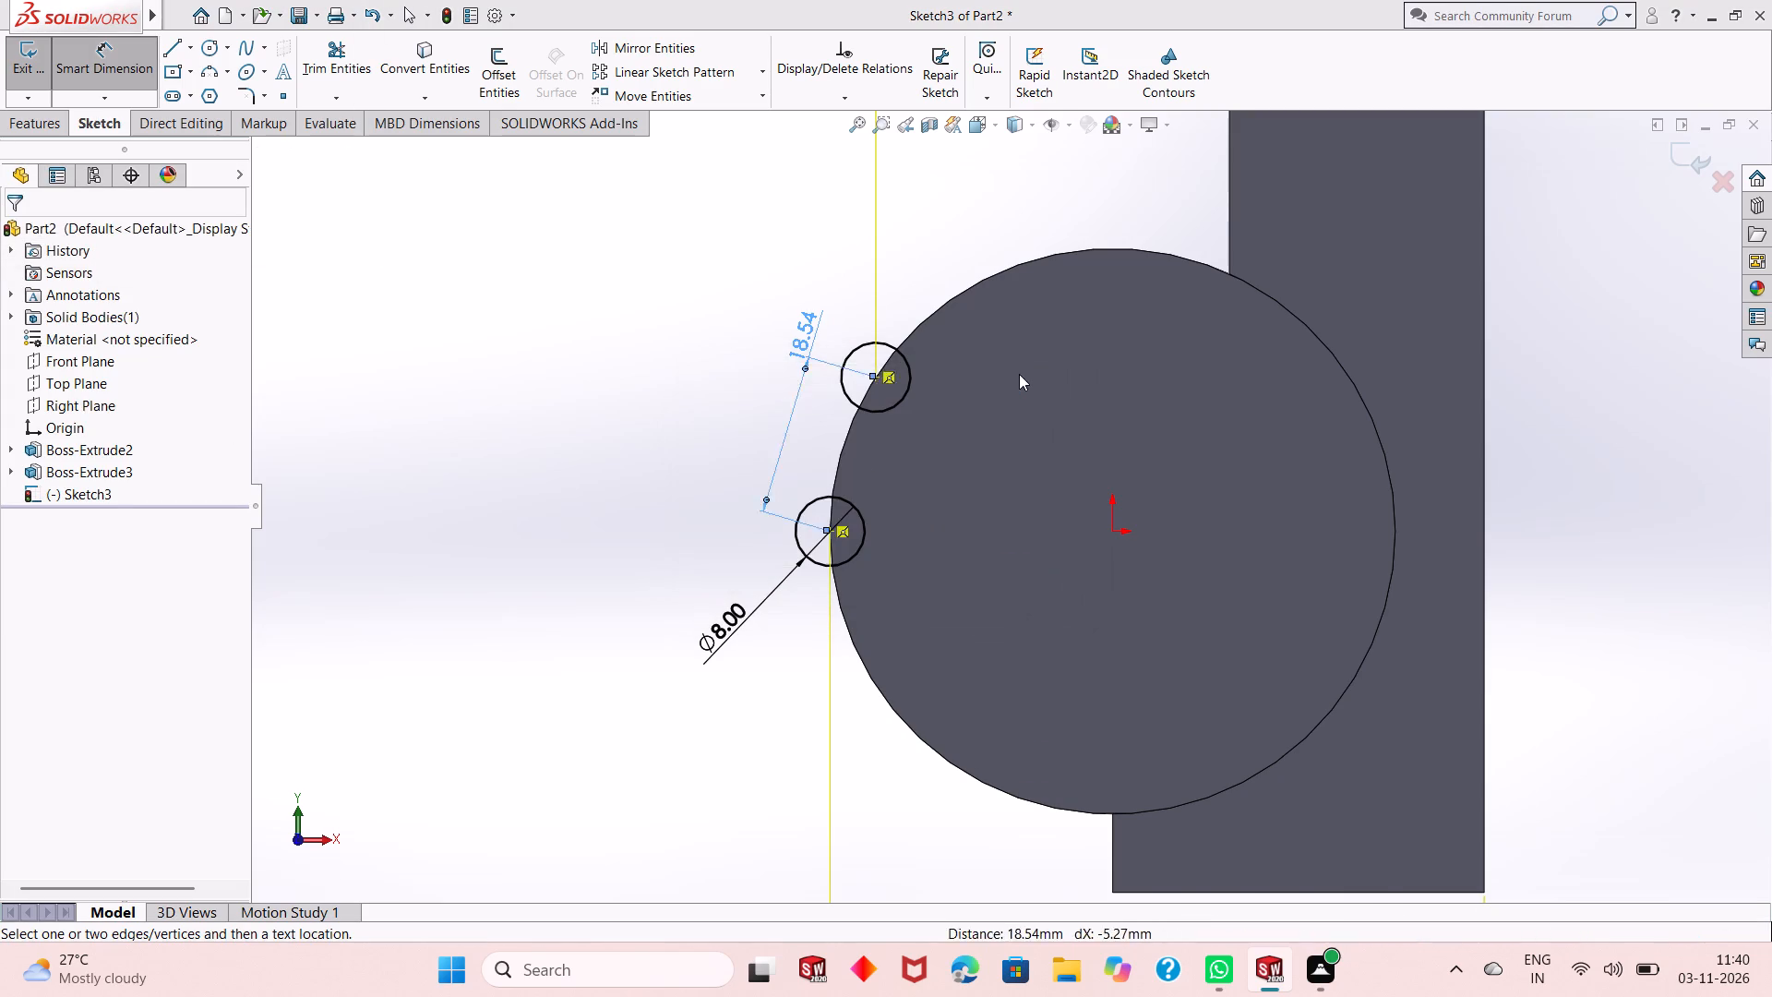
Undo the Equal relation between the small circles and the lower small circle's 8 mm diameter dimension.
{"action": "key", "text": "ctrl+z"}
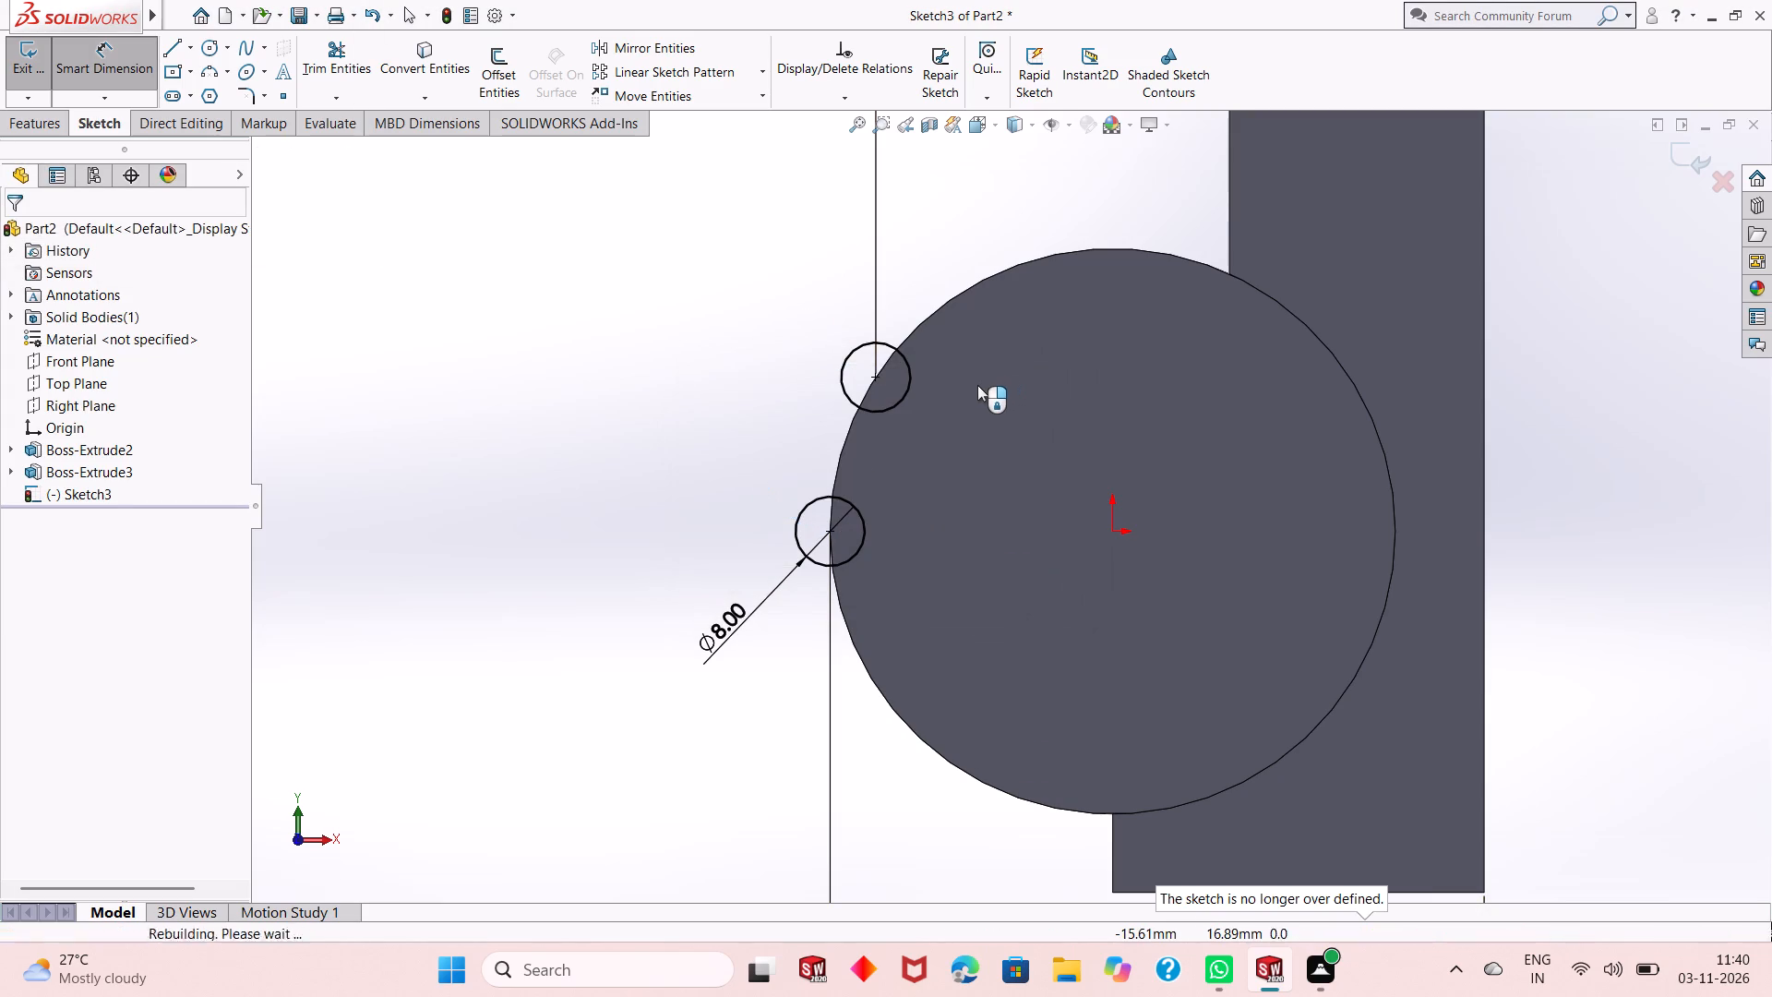
{"action": "key", "text": "ctrl+z"}
{"action": "key", "text": "ctrl+z"}
{"action": "key", "text": "ctrl+z"}
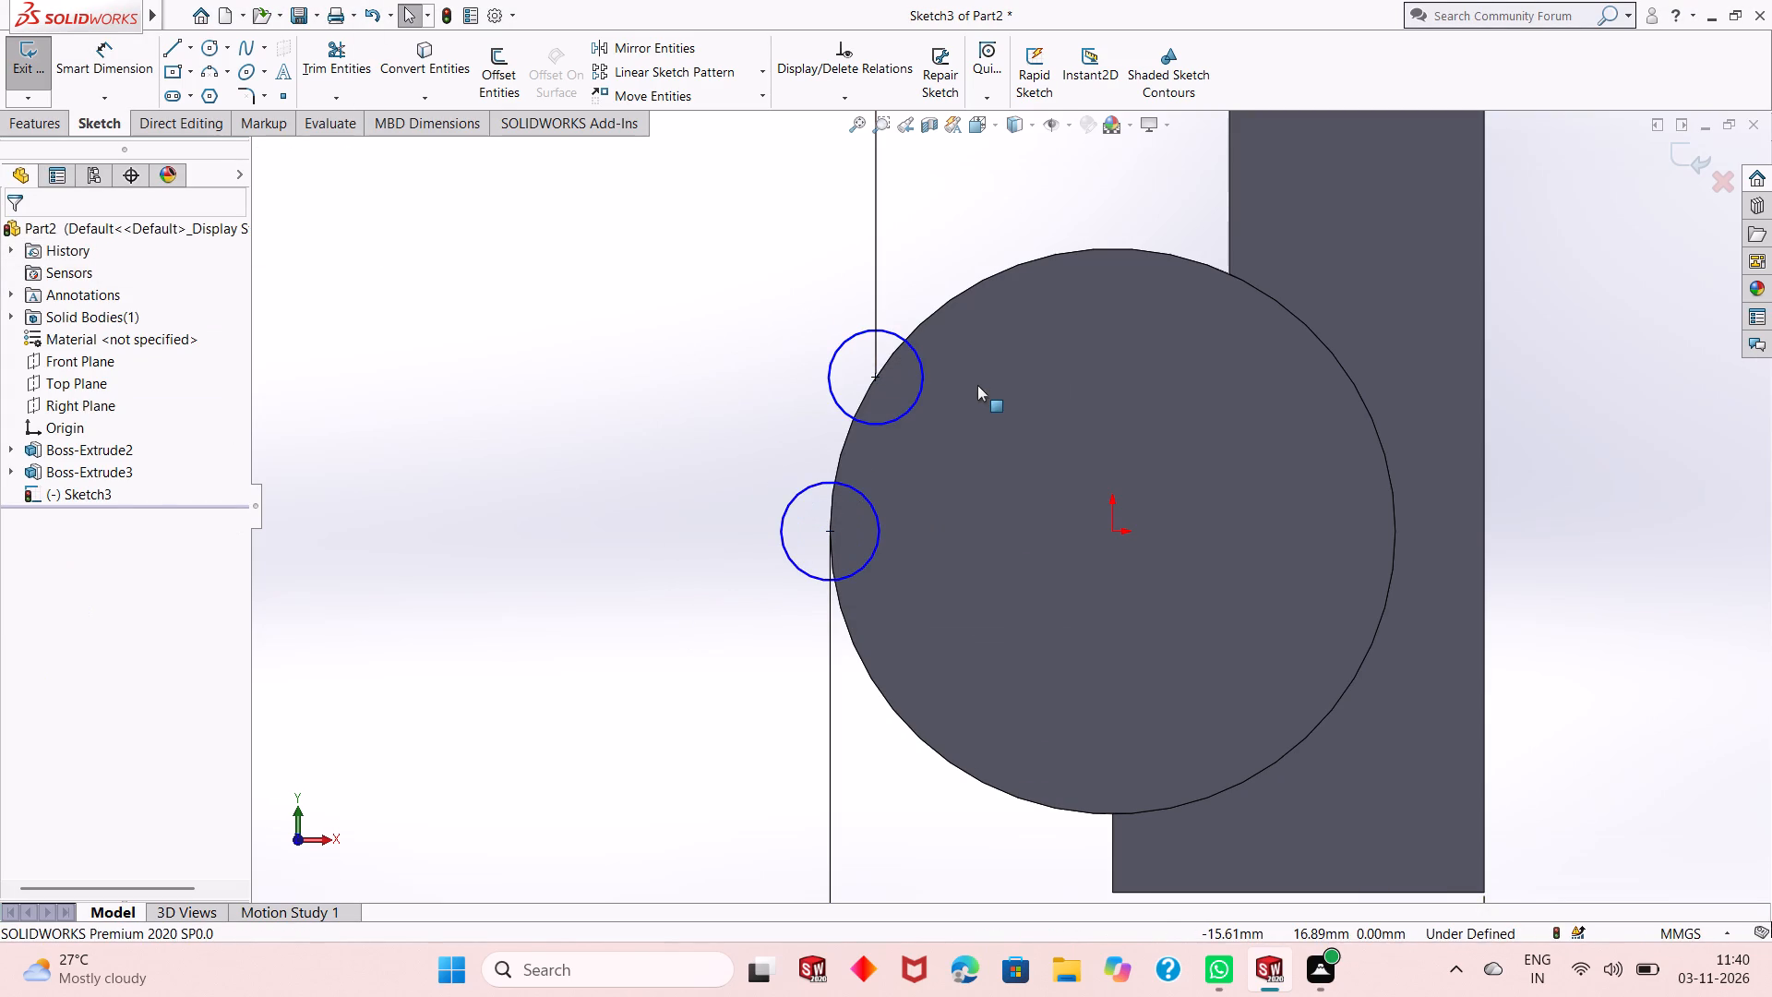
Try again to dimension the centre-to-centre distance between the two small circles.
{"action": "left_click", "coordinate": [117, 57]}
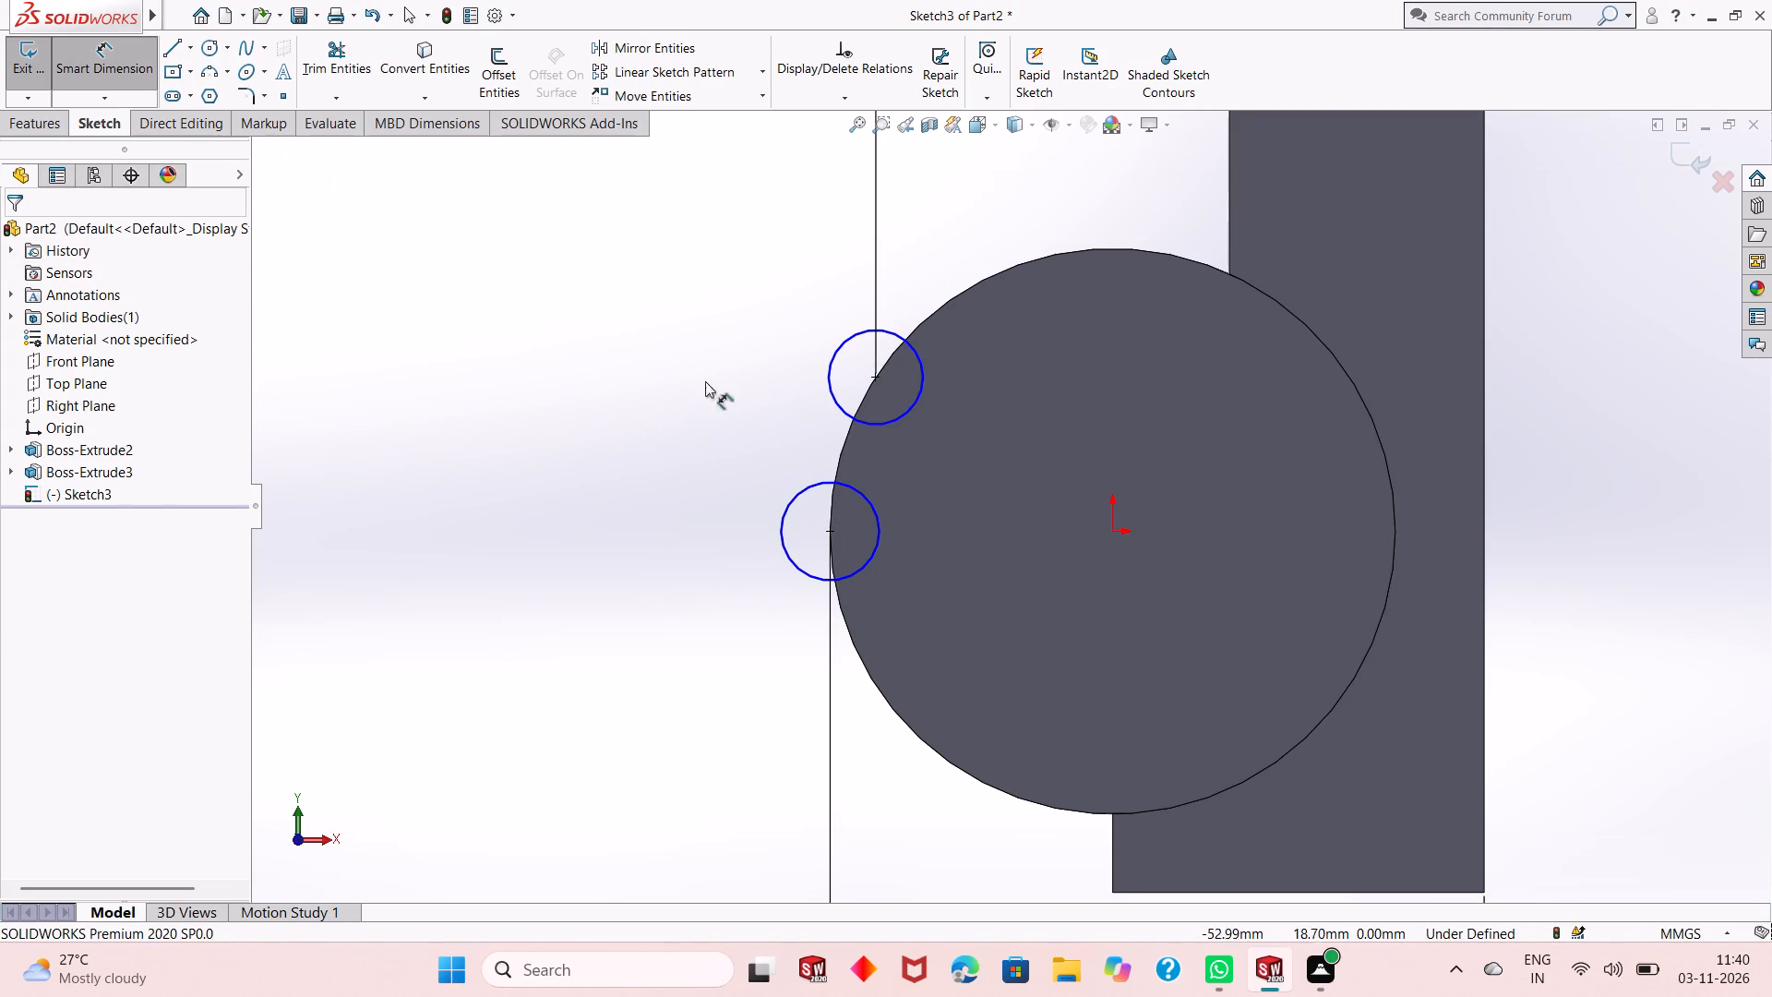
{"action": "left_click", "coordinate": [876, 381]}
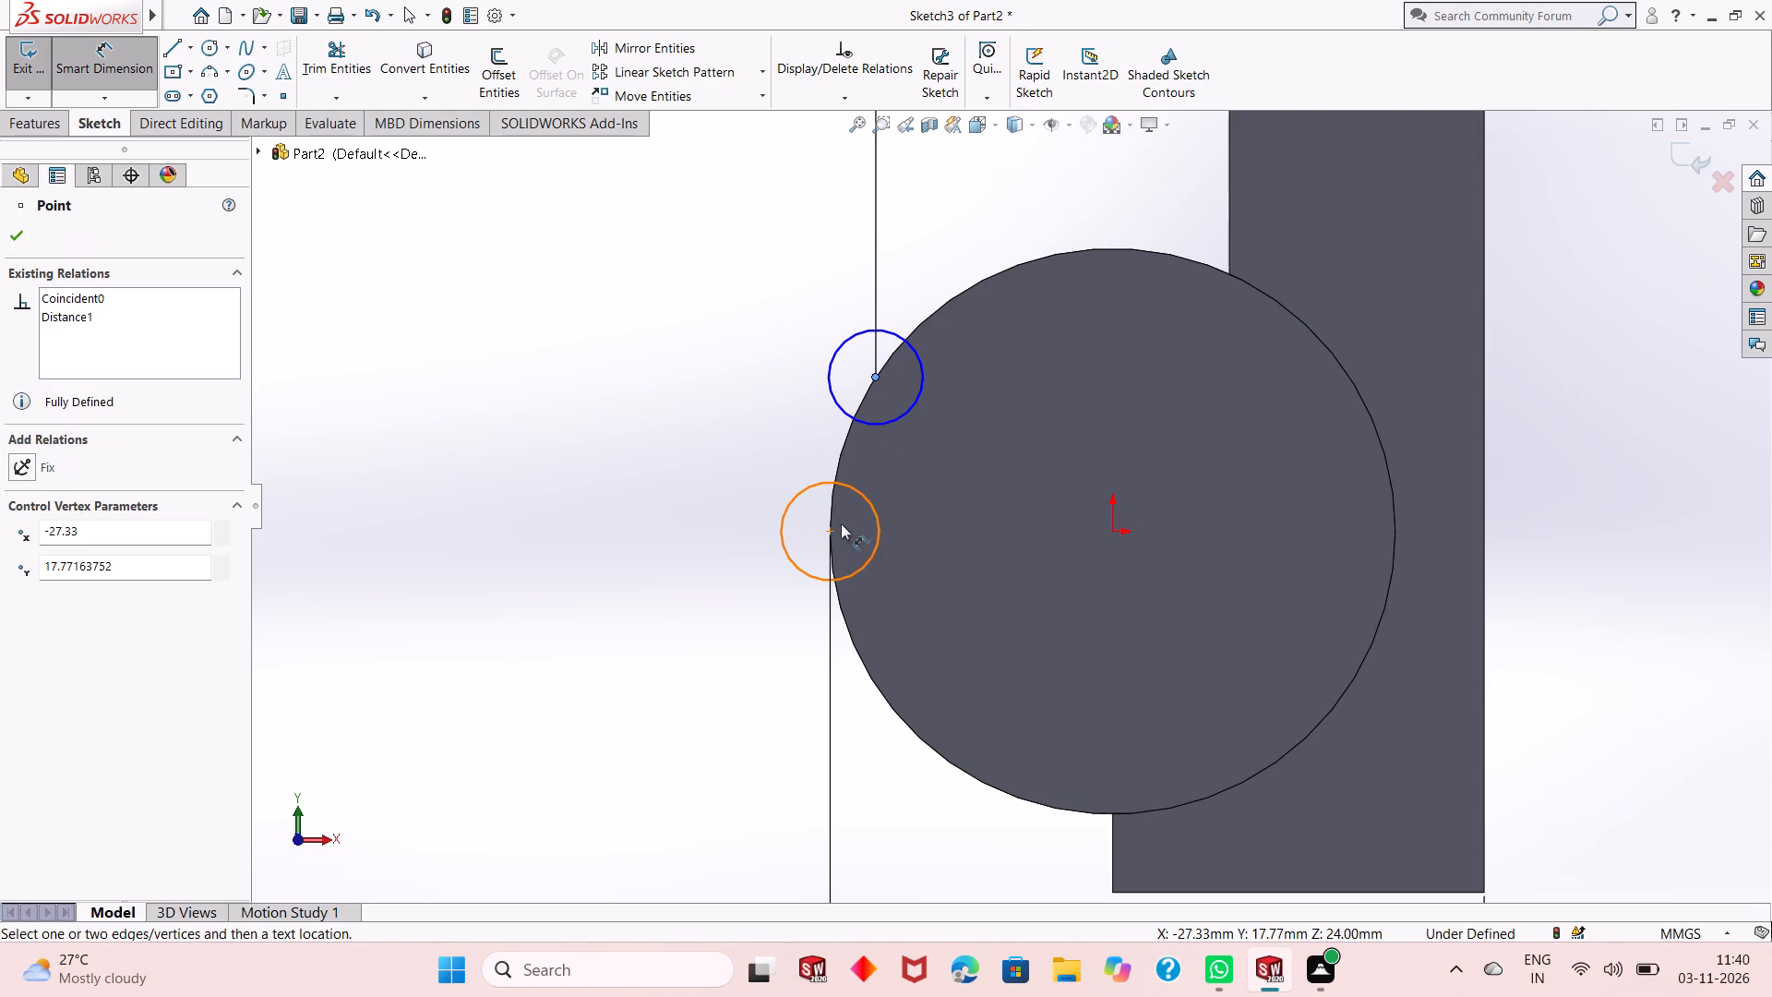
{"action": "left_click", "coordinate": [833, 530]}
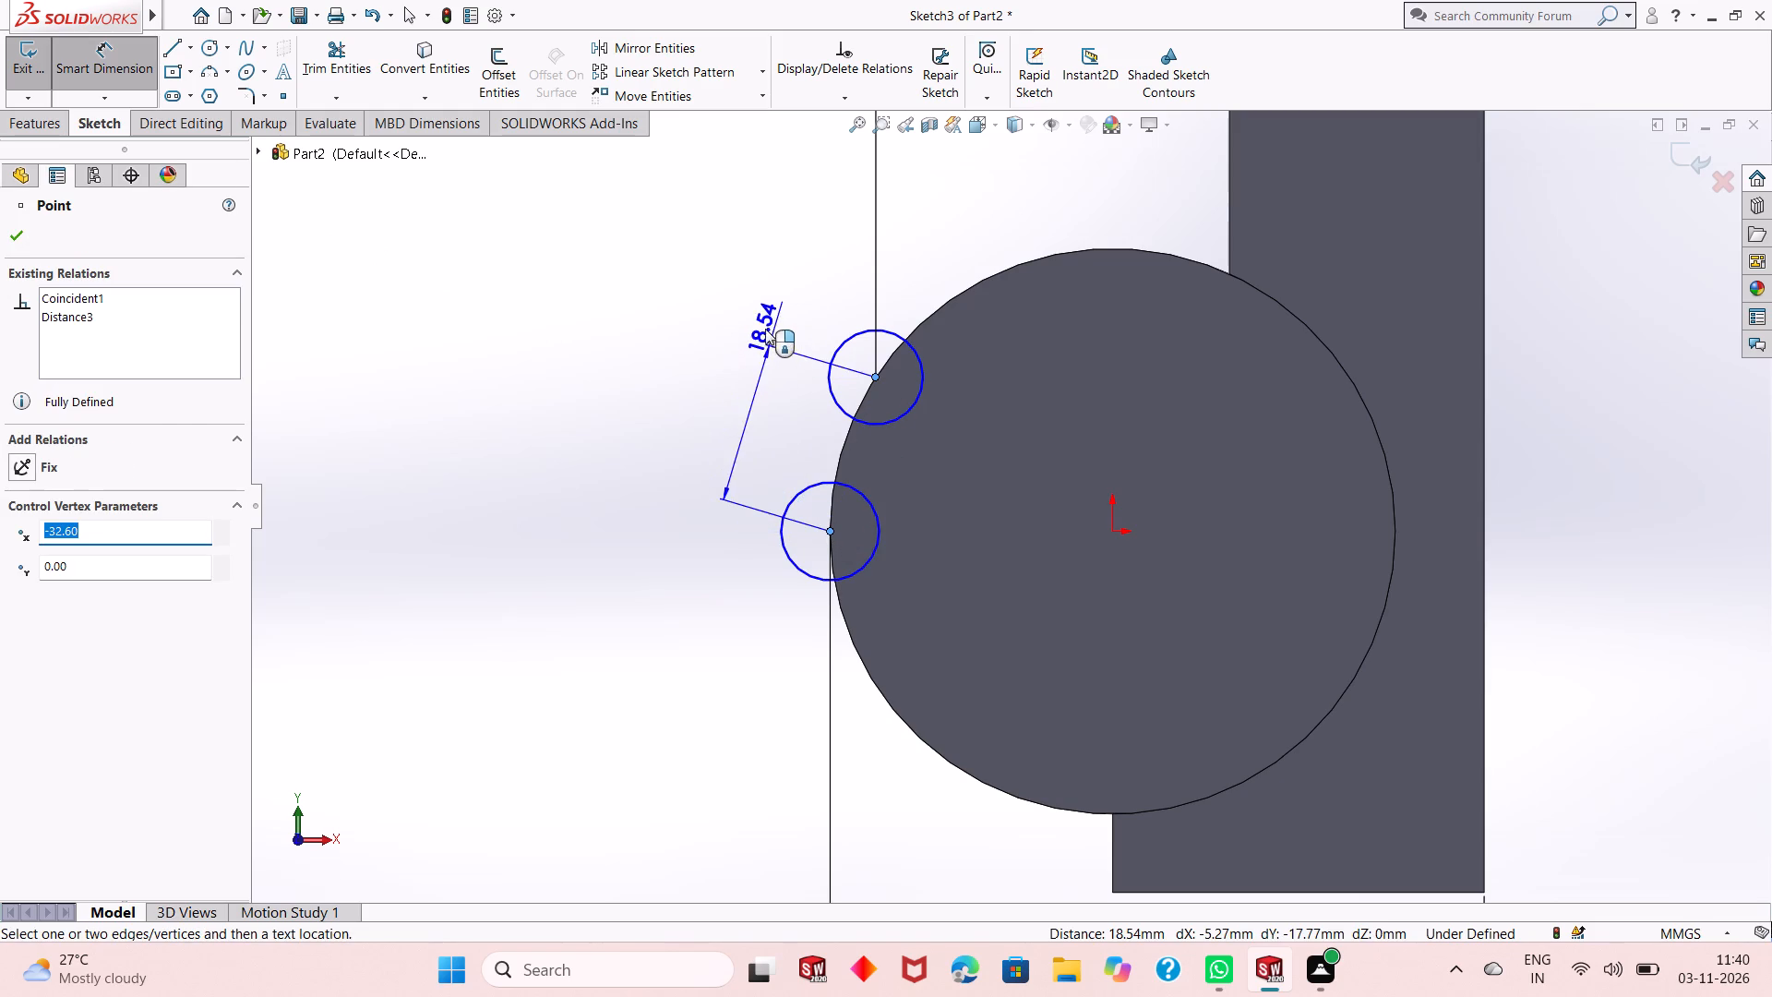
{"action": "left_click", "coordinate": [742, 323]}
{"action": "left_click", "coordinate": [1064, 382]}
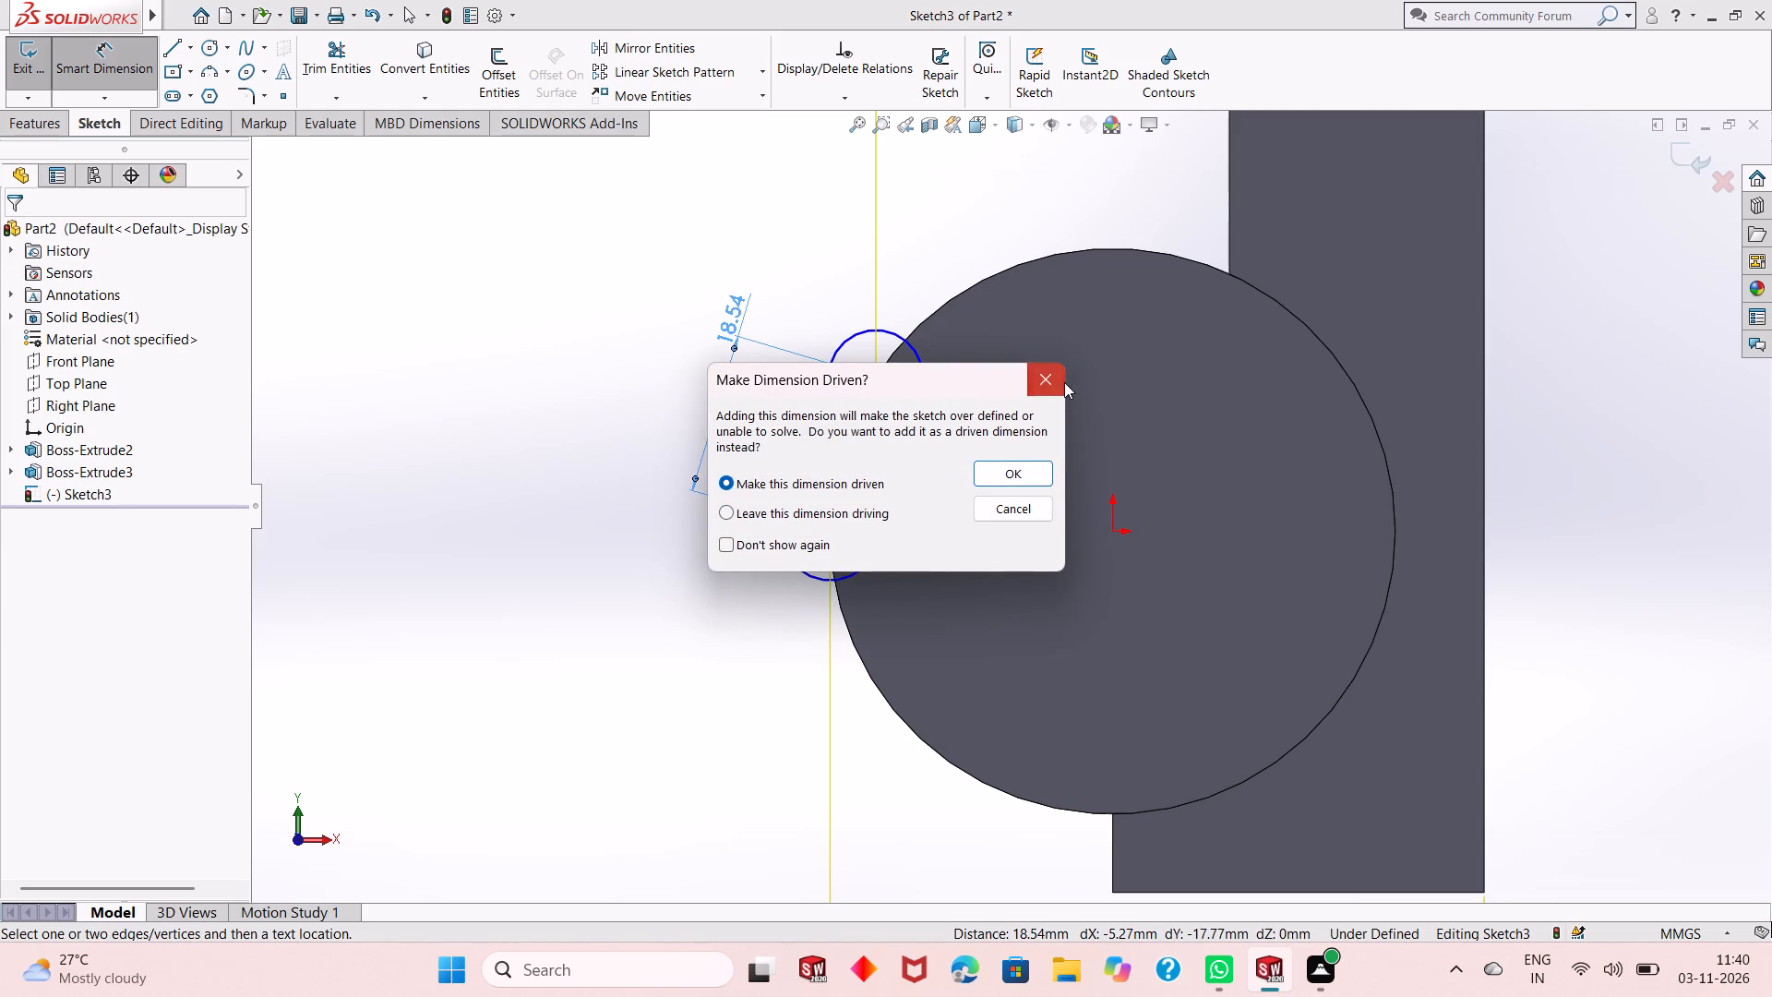
Undo the two horizontal dimensions from the small circles' centres to the block's far vertical edge.
{"action": "key", "text": "ctrl+z"}
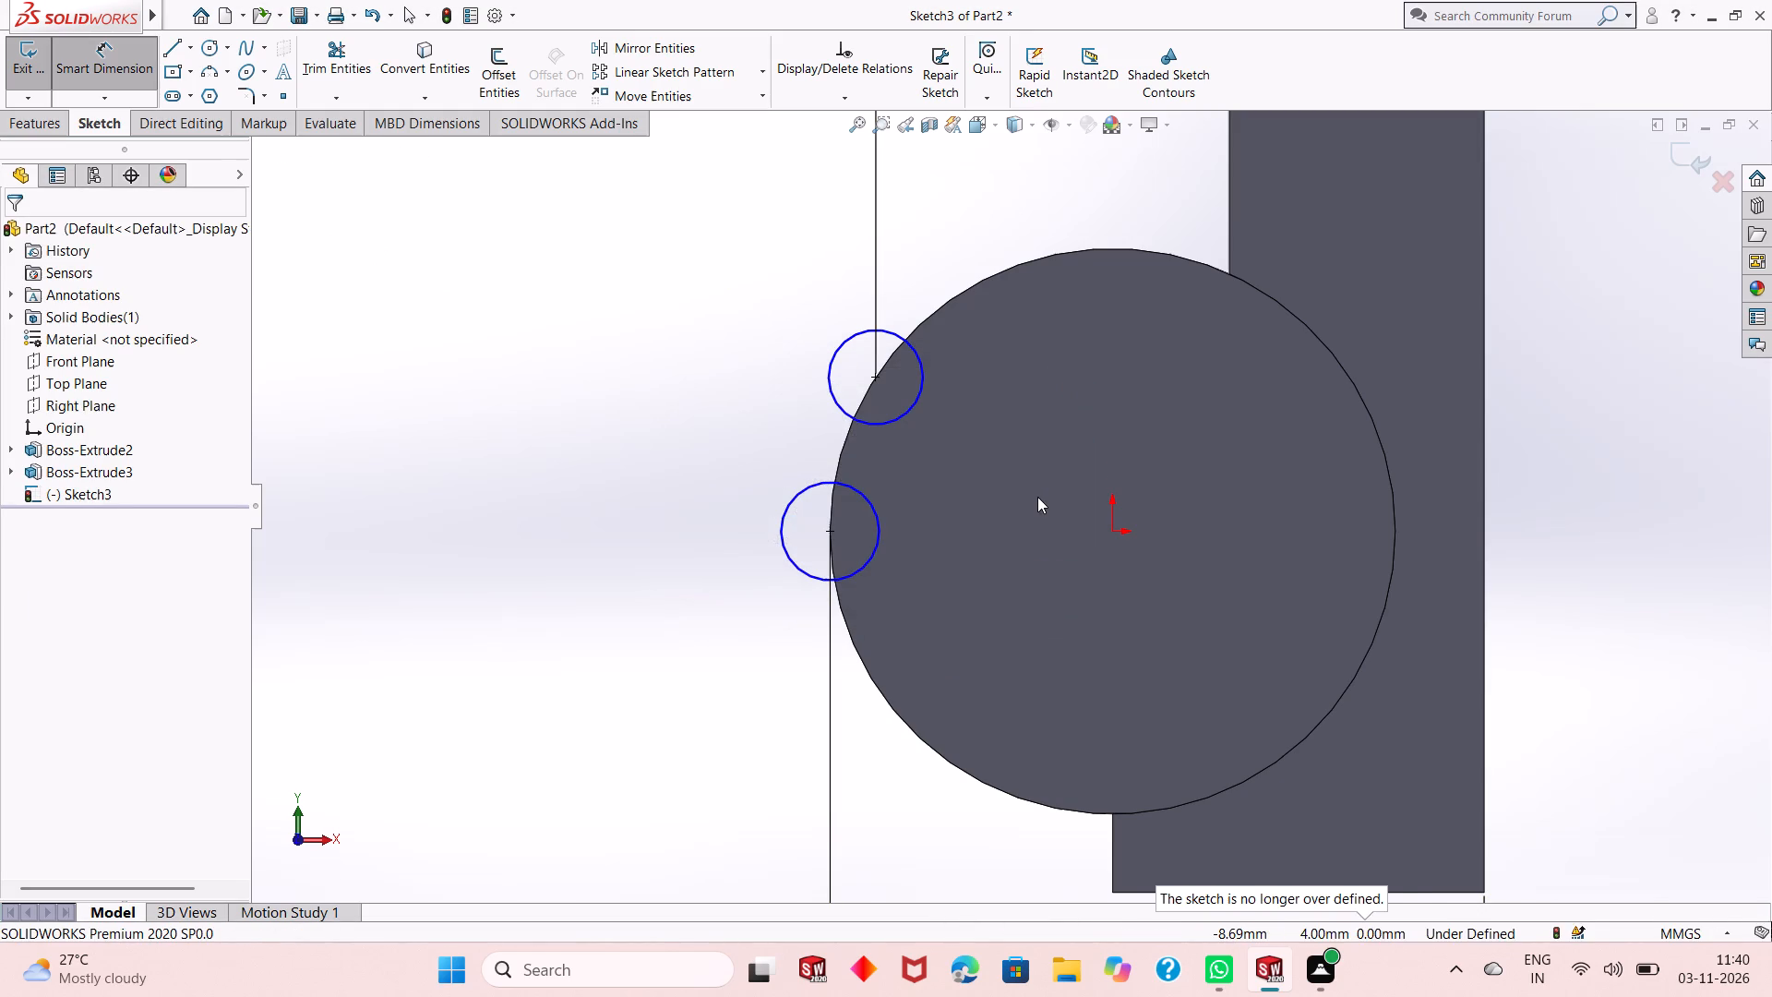
{"action": "key", "text": "ctrl+z"}
{"action": "key", "text": "ctrl+z"}
{"action": "key", "text": "ctrl+z"}
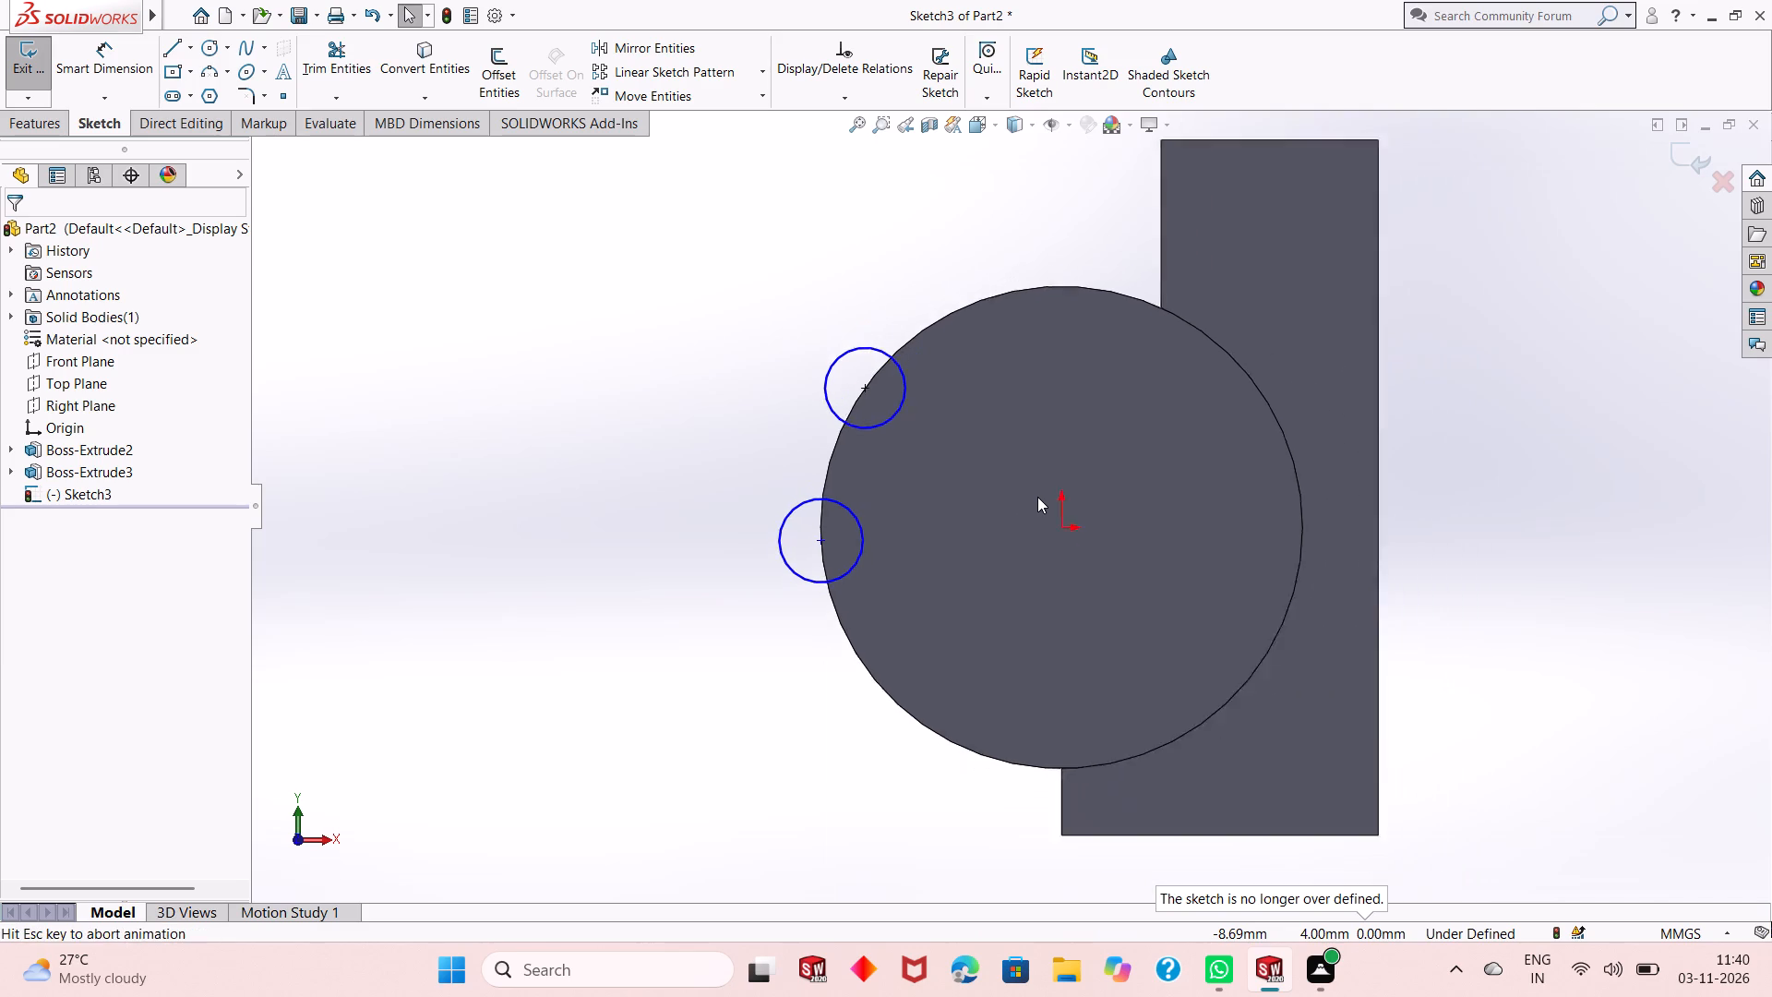
{"action": "scroll", "coordinate": [861, 466], "scroll_direction": "down", "scroll_amount": 1}
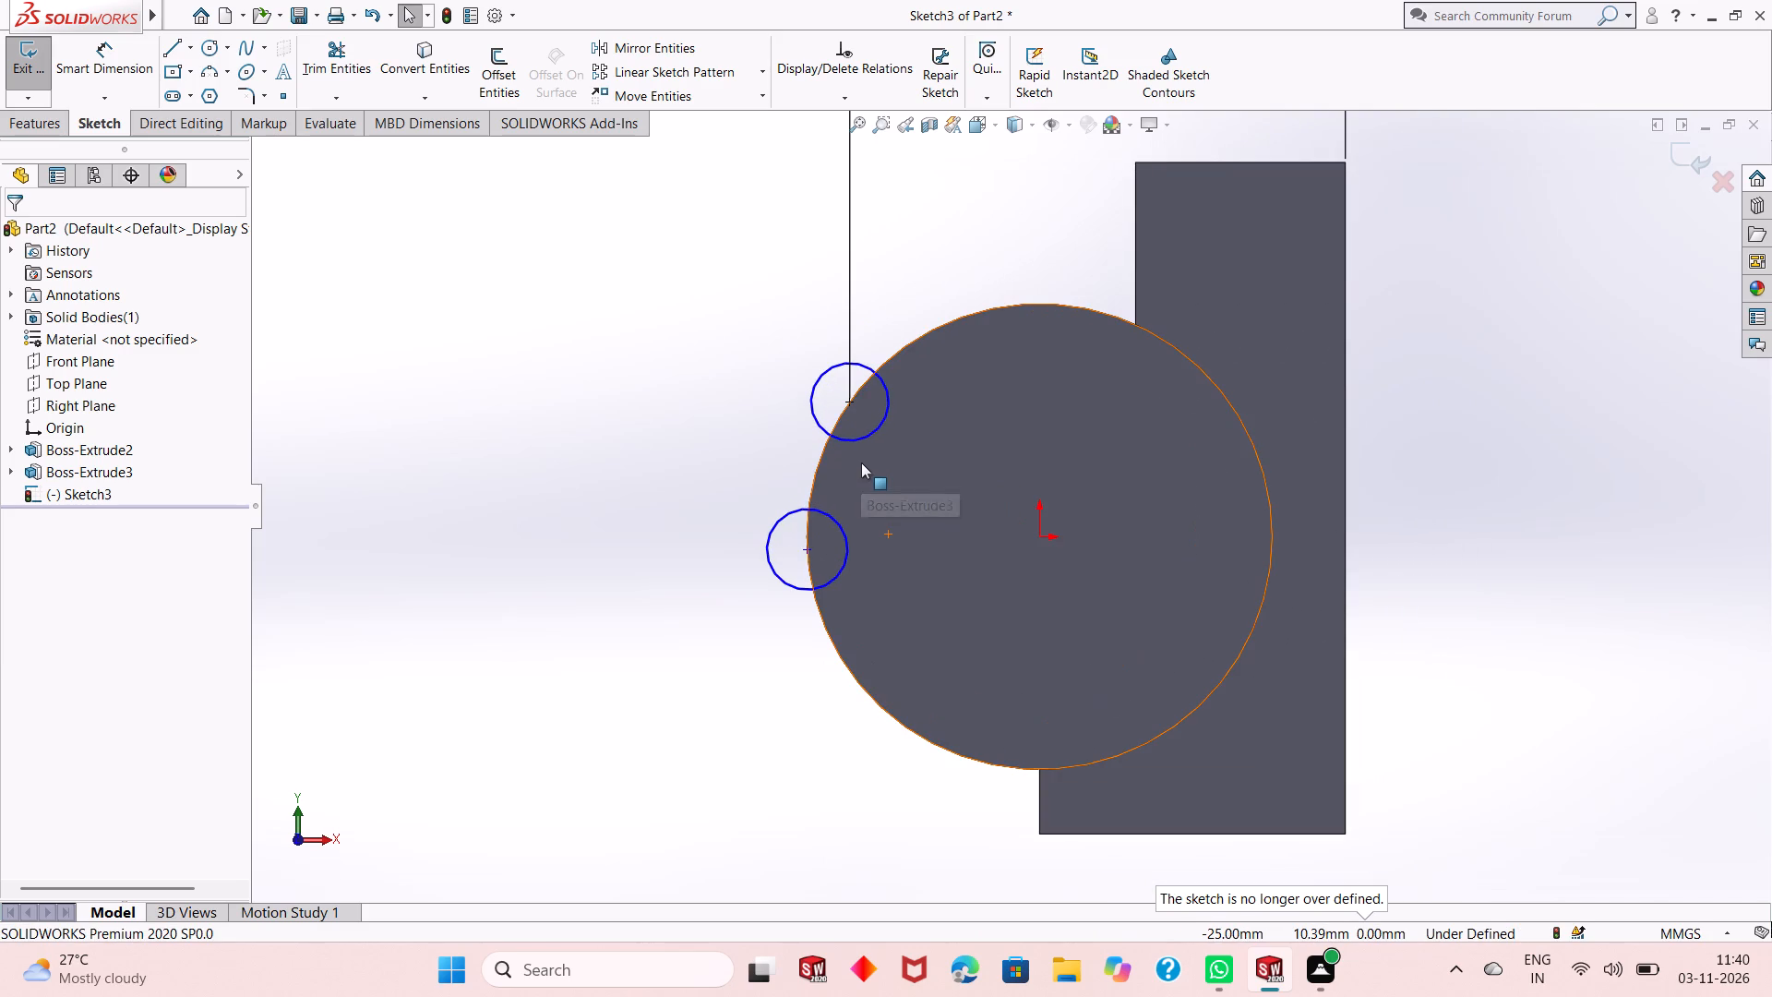
{"action": "key", "text": "ctrl+z"}
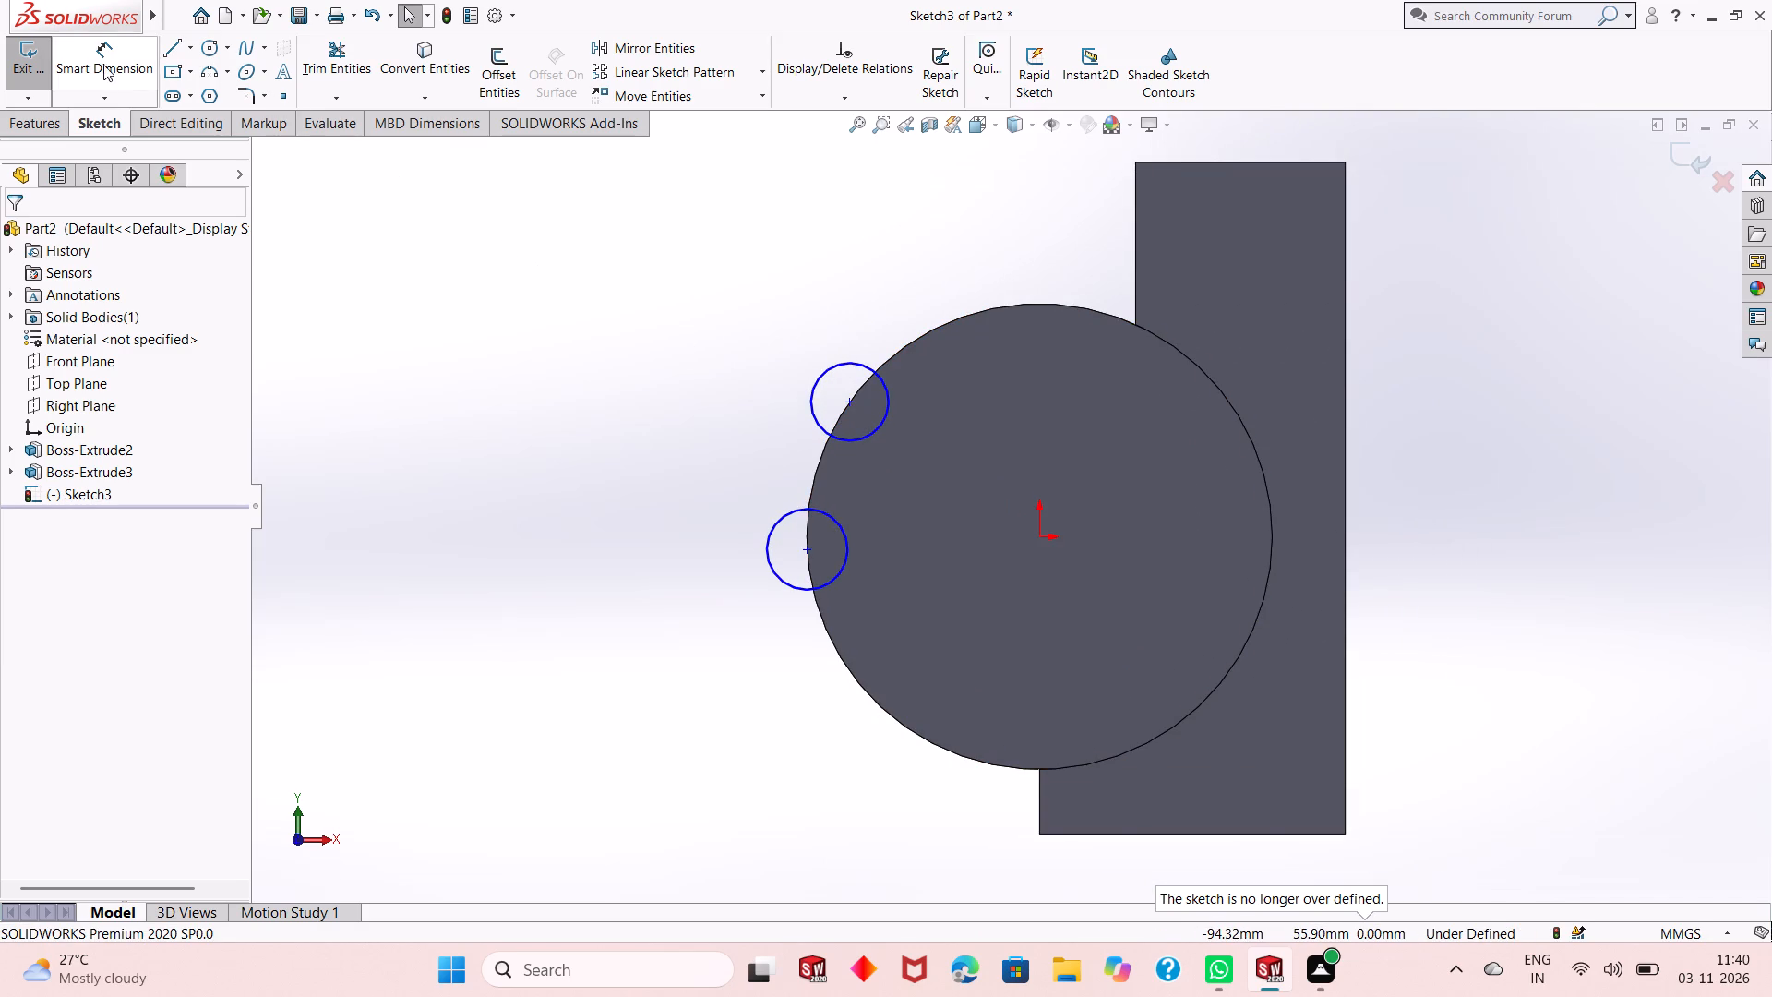
Dimension the centre-to-centre distance between the two small circles as 16.9 mm.
{"action": "left_click", "coordinate": [103, 65]}
{"action": "left_click", "coordinate": [854, 403]}
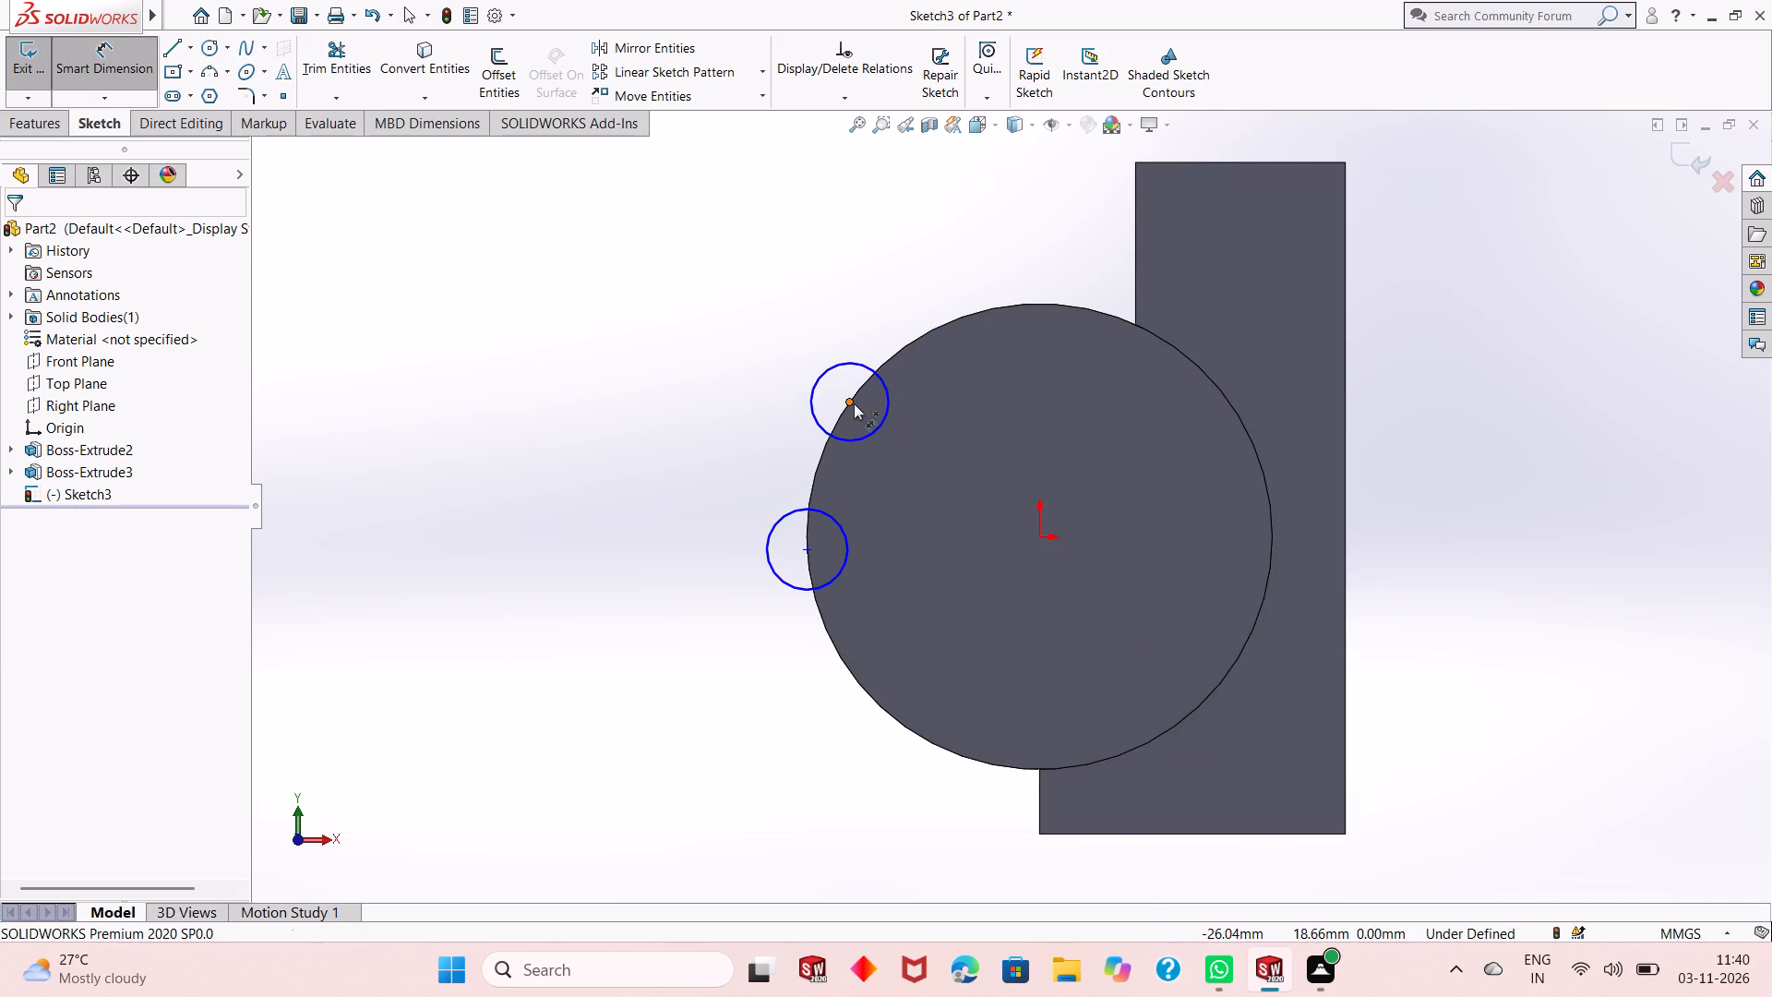
{"action": "left_click", "coordinate": [803, 549]}
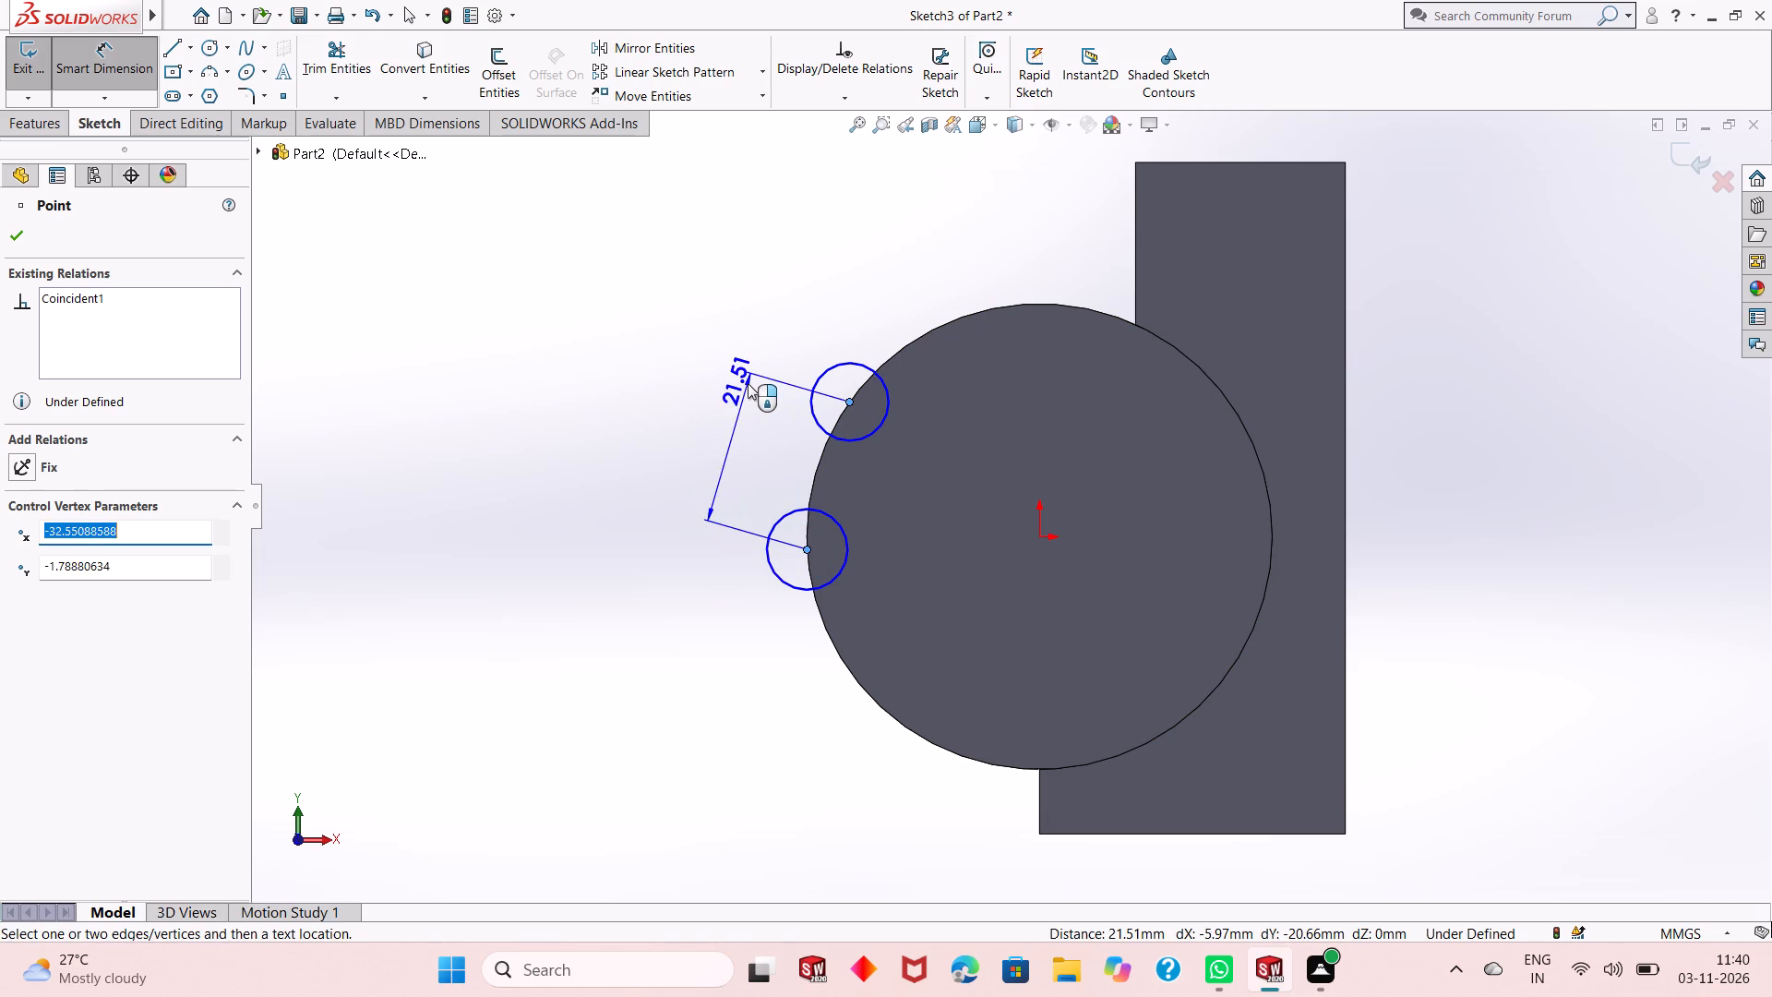
{"action": "left_click", "coordinate": [748, 383]}
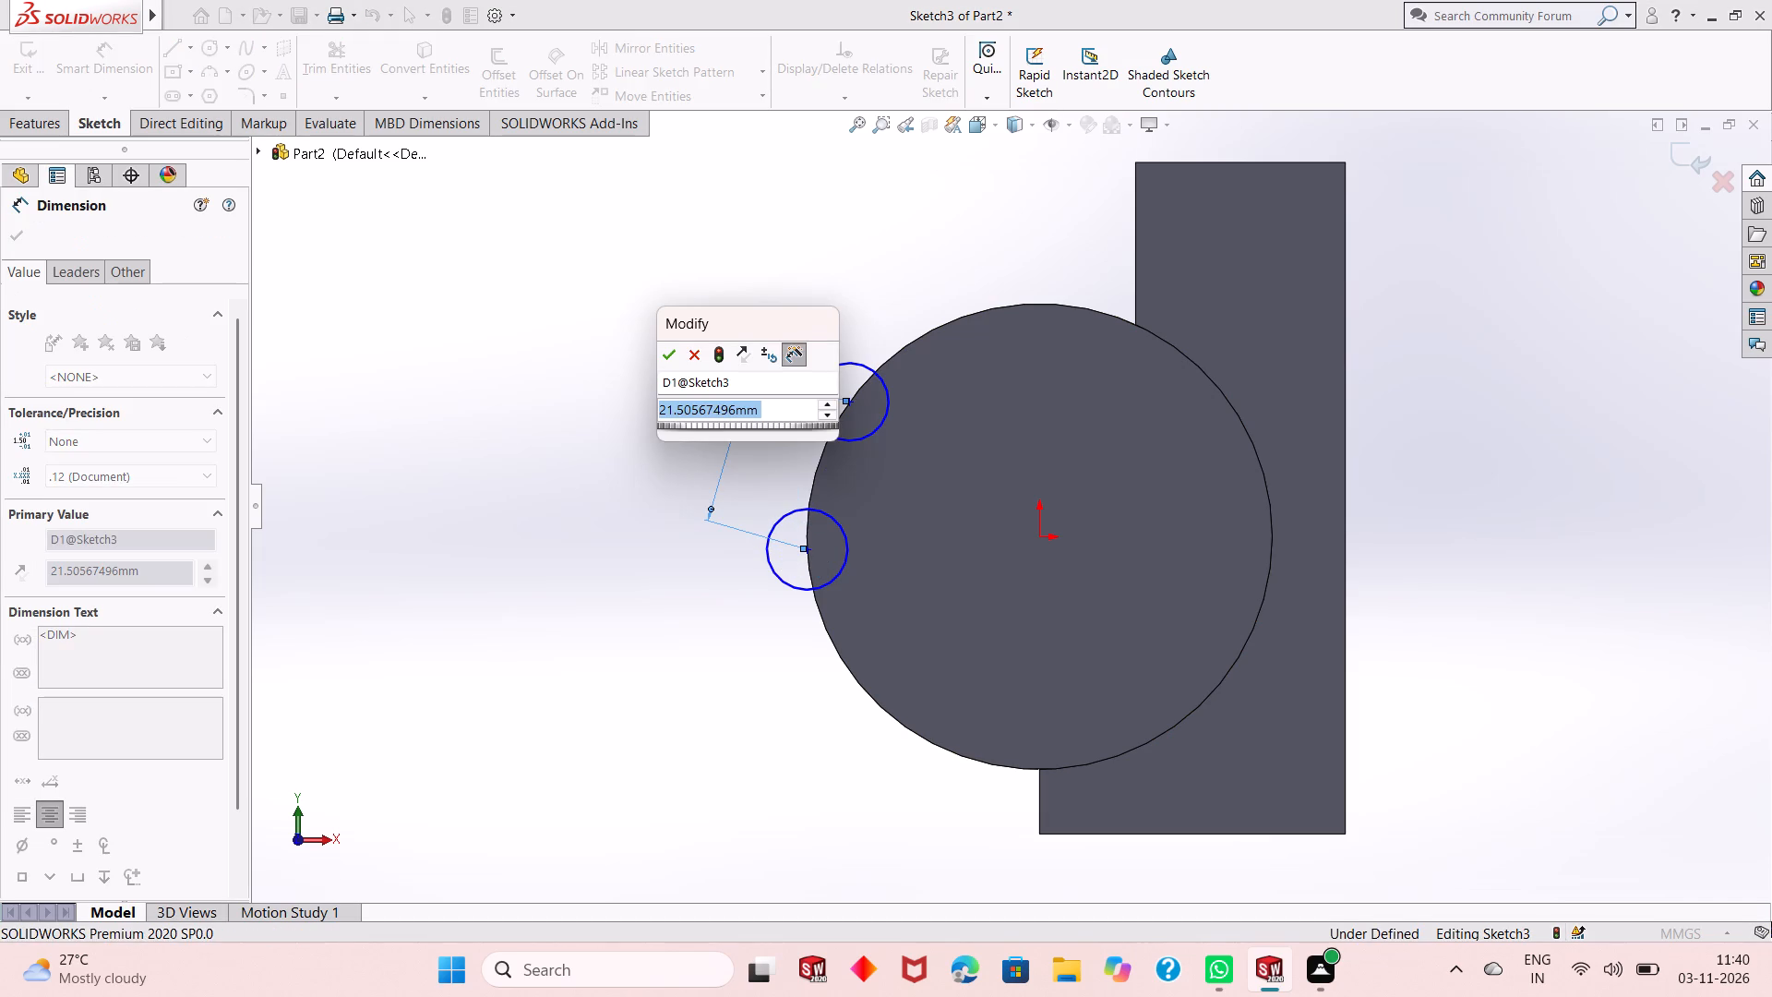
{"action": "key", "text": "1"}
{"action": "type", "text": "6.9"}
{"action": "key", "text": "Return"}
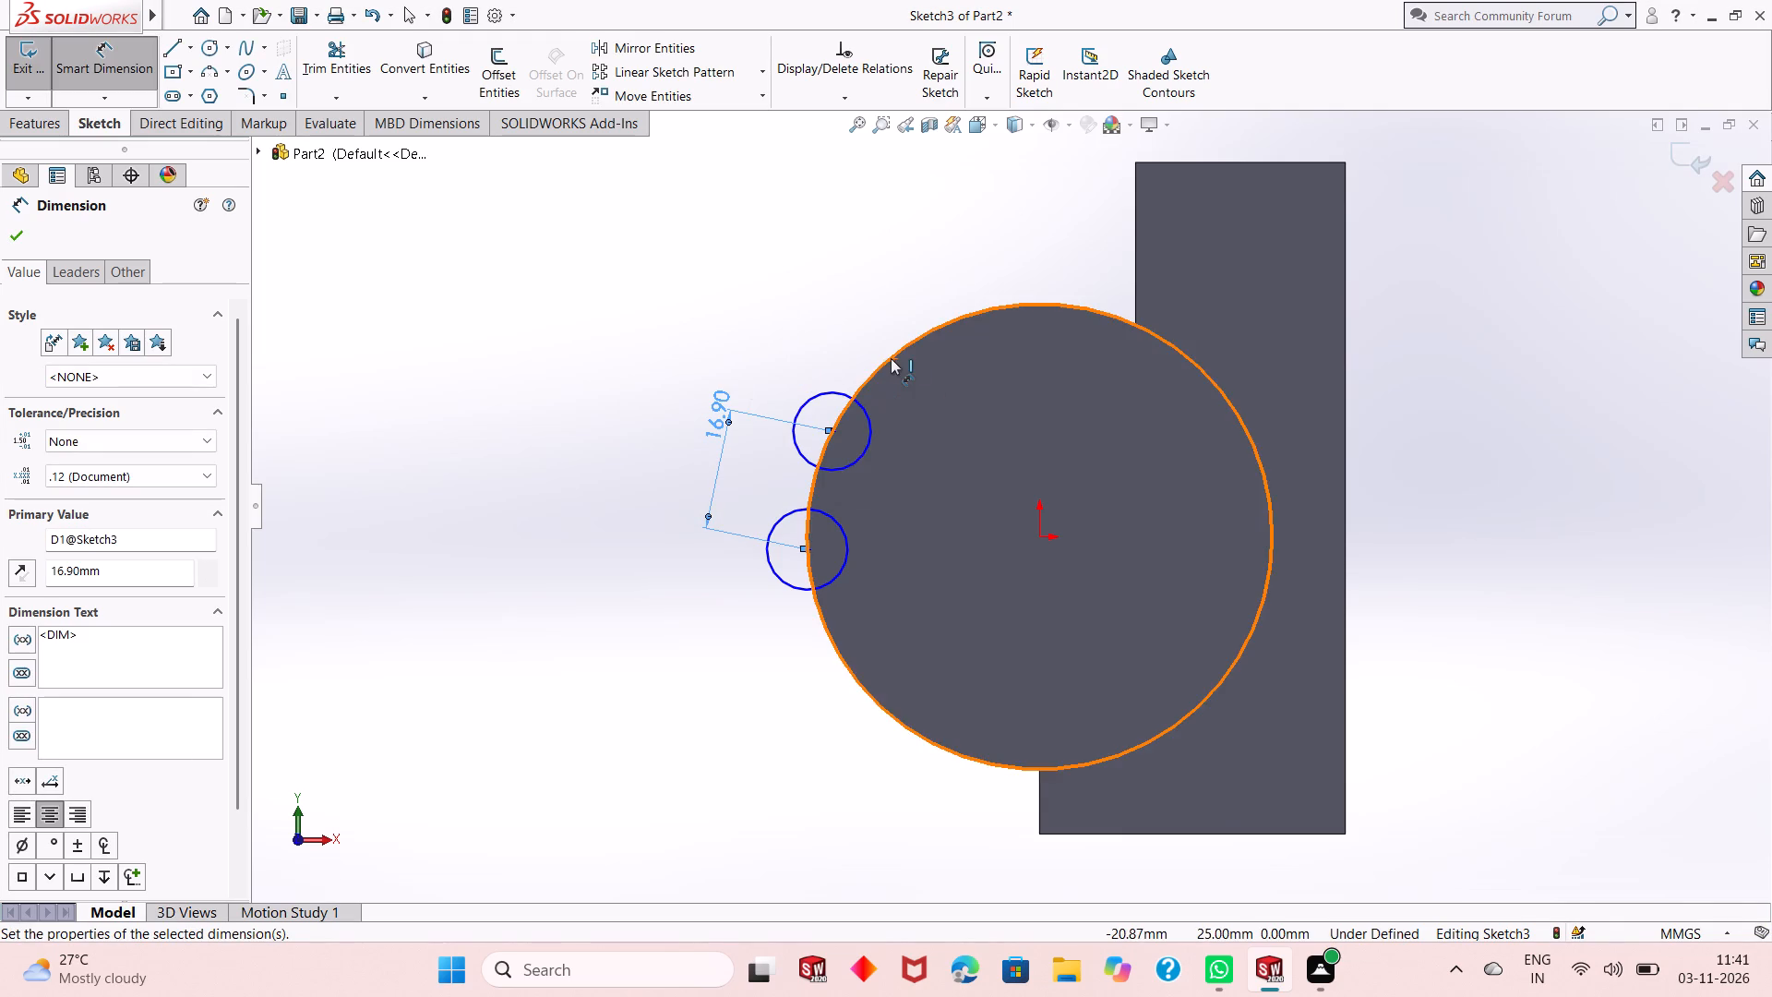
Dimension the horizontal distance from the upper small circle's centre to the block's far vertical edge as 70.18 mm.
{"action": "scroll", "coordinate": [862, 437], "scroll_direction": "down", "scroll_amount": 2}
{"action": "left_click", "coordinate": [837, 440]}
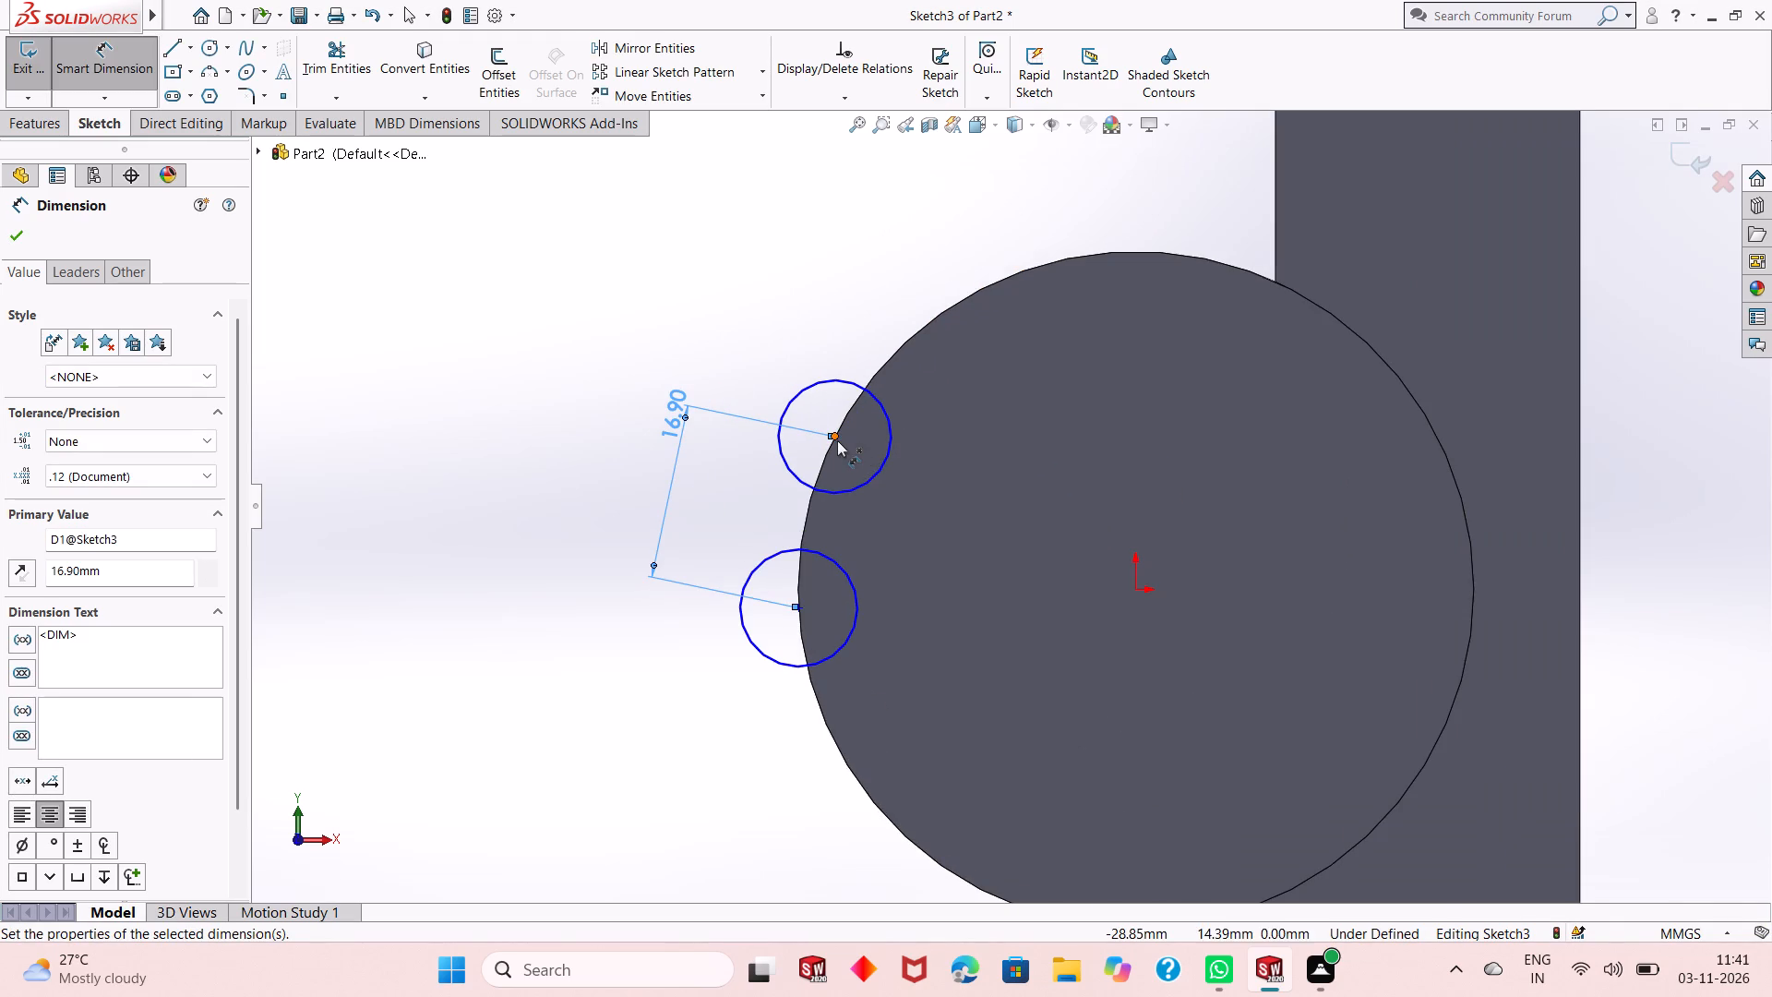
{"action": "left_click", "coordinate": [1579, 392]}
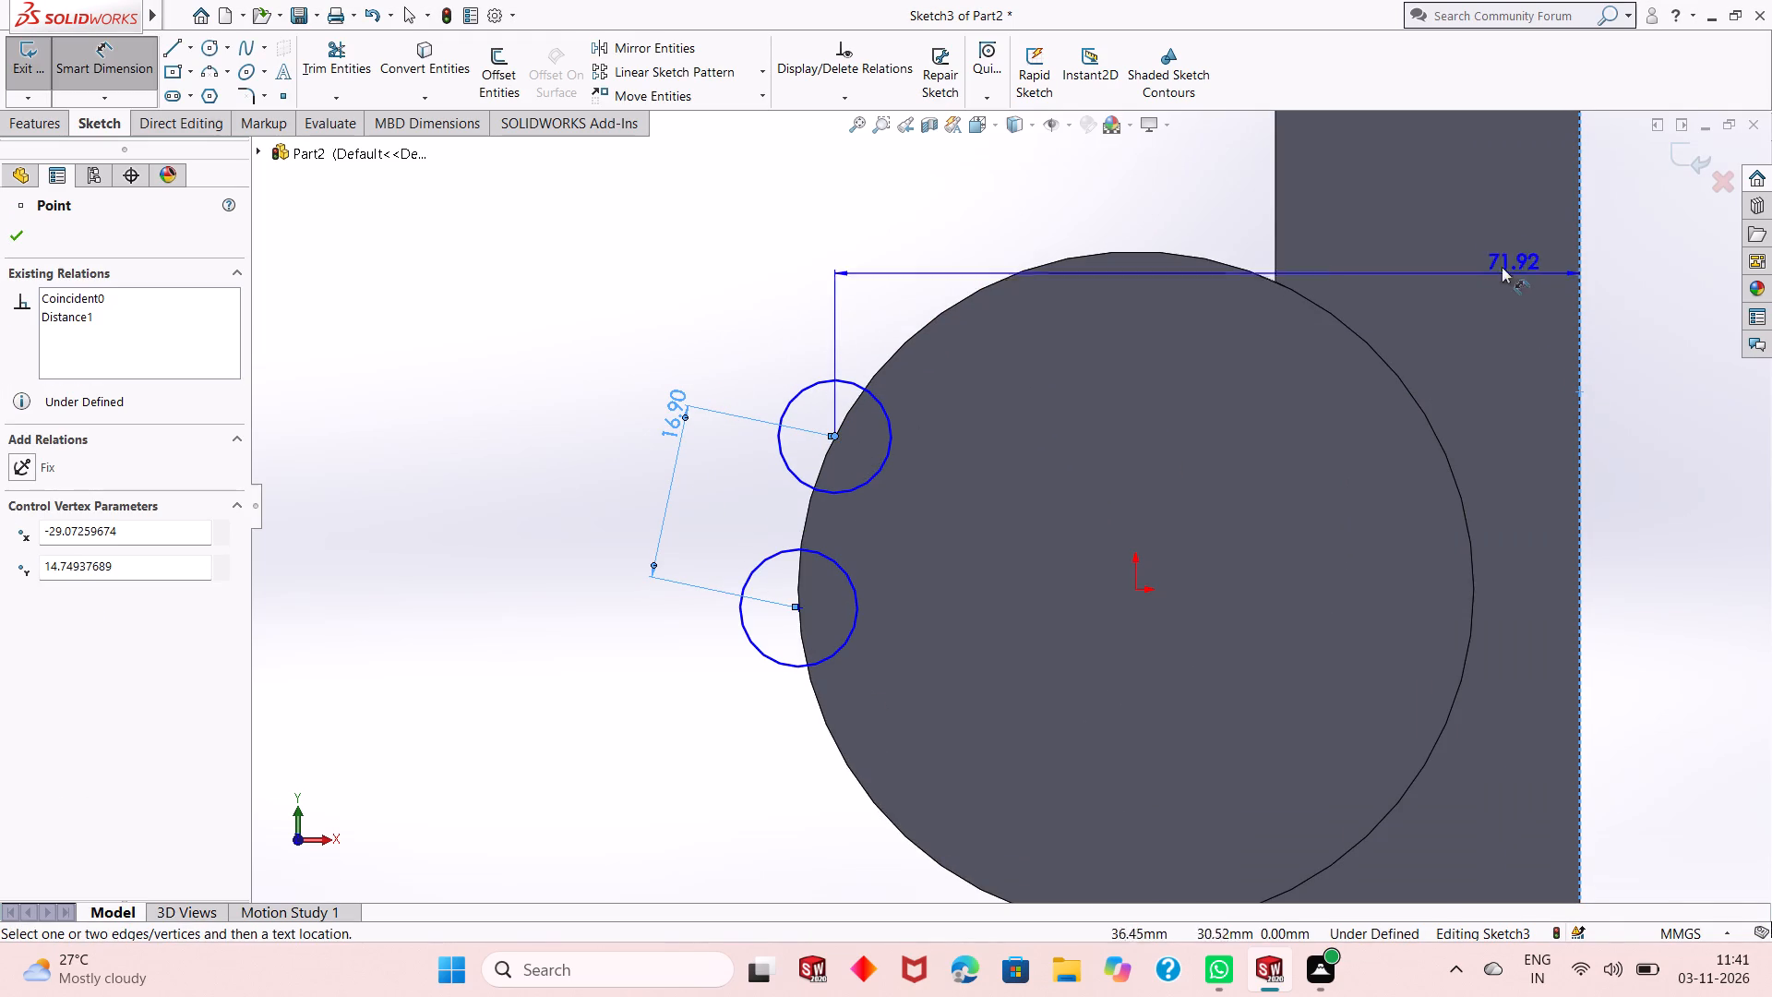
{"action": "left_click", "coordinate": [1185, 182]}
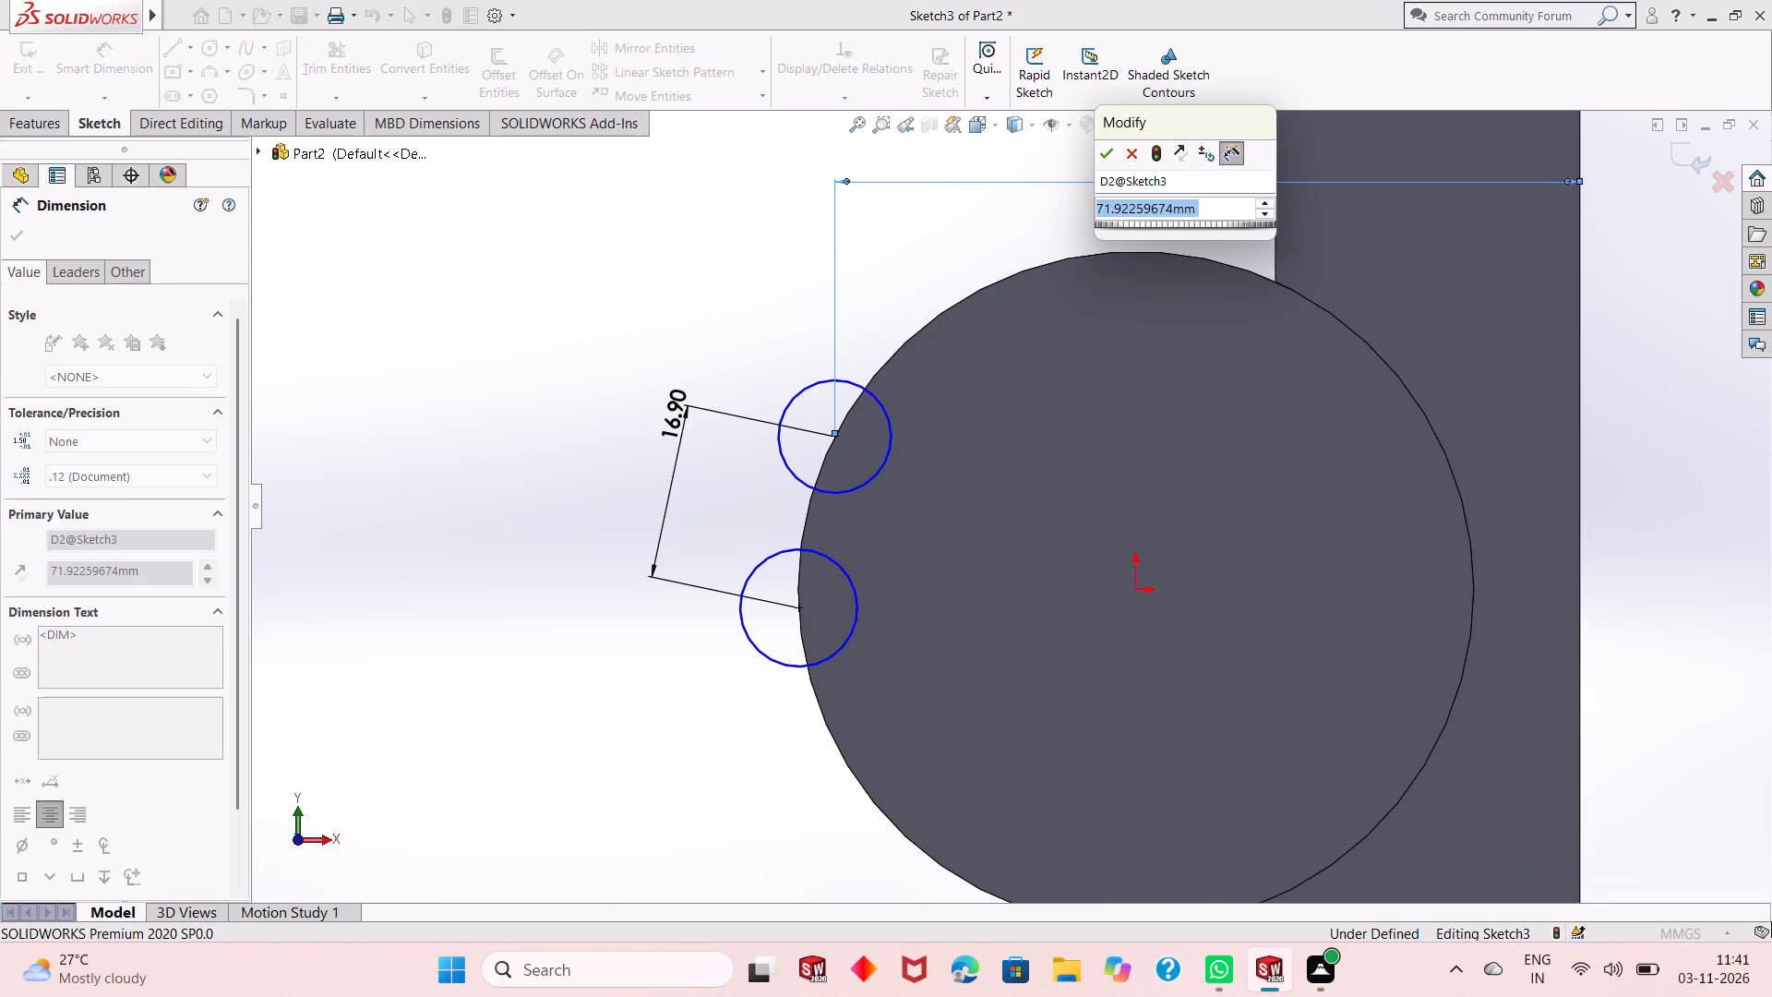
{"action": "type", "text": "70.18"}
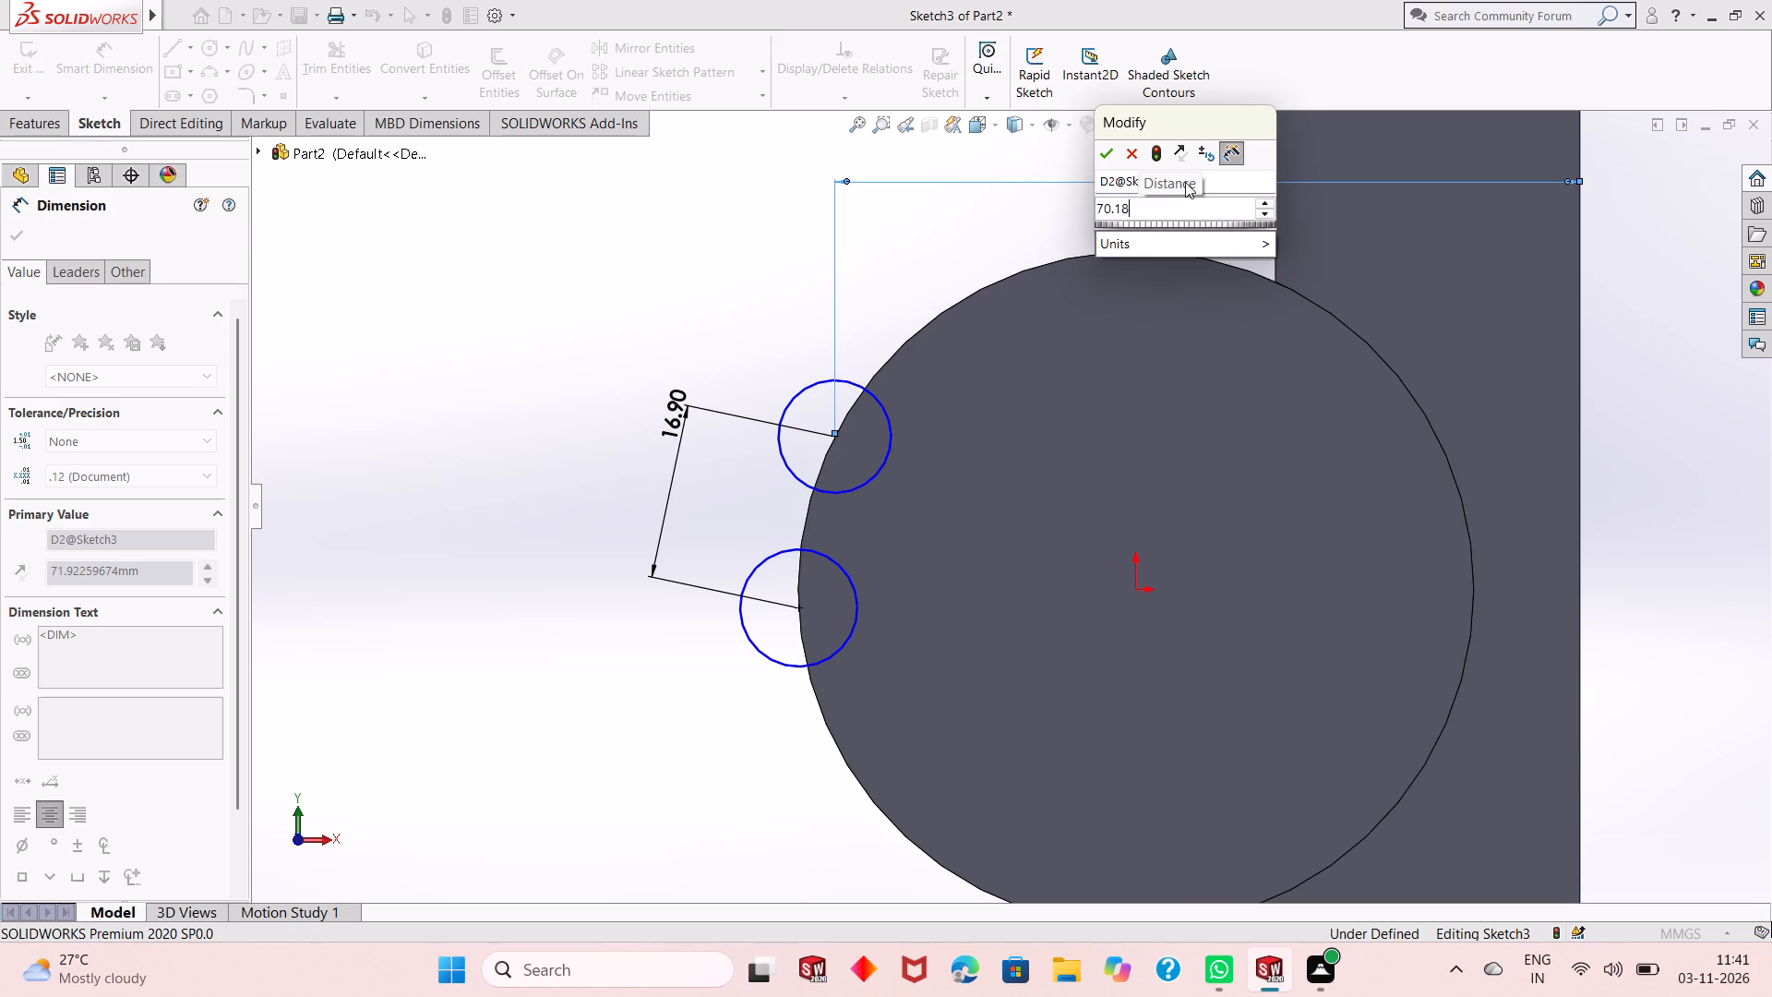
{"action": "key", "text": "Return"}
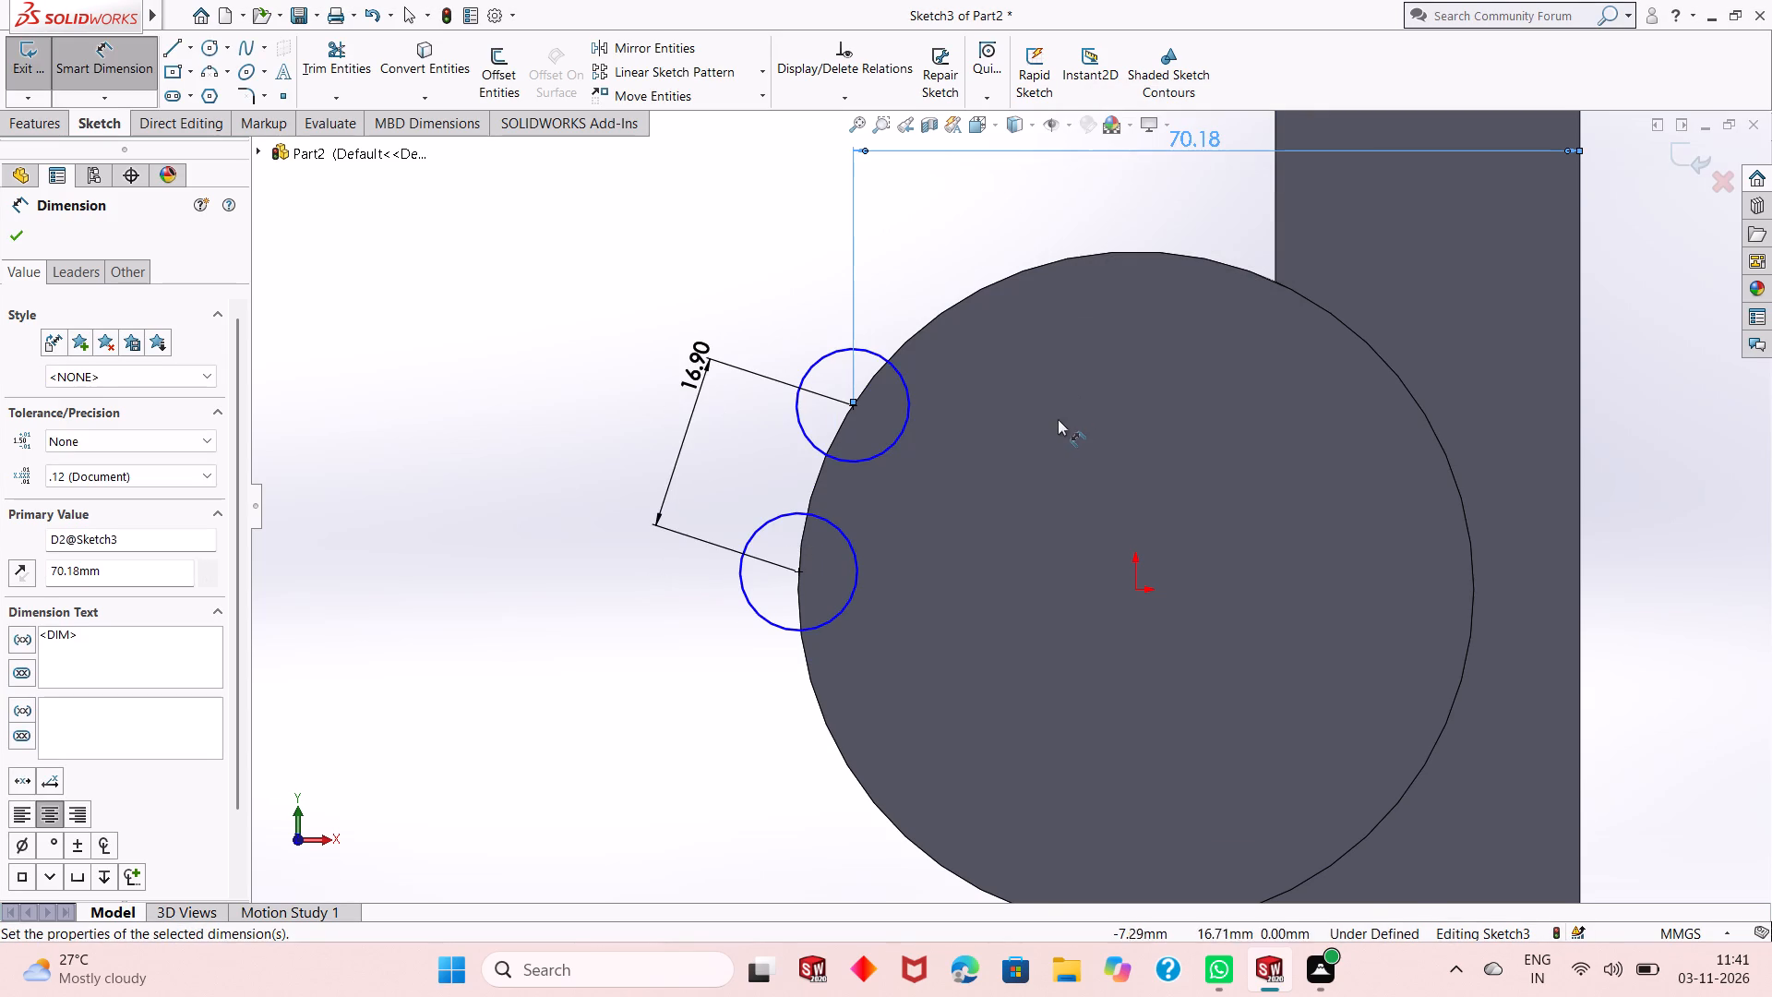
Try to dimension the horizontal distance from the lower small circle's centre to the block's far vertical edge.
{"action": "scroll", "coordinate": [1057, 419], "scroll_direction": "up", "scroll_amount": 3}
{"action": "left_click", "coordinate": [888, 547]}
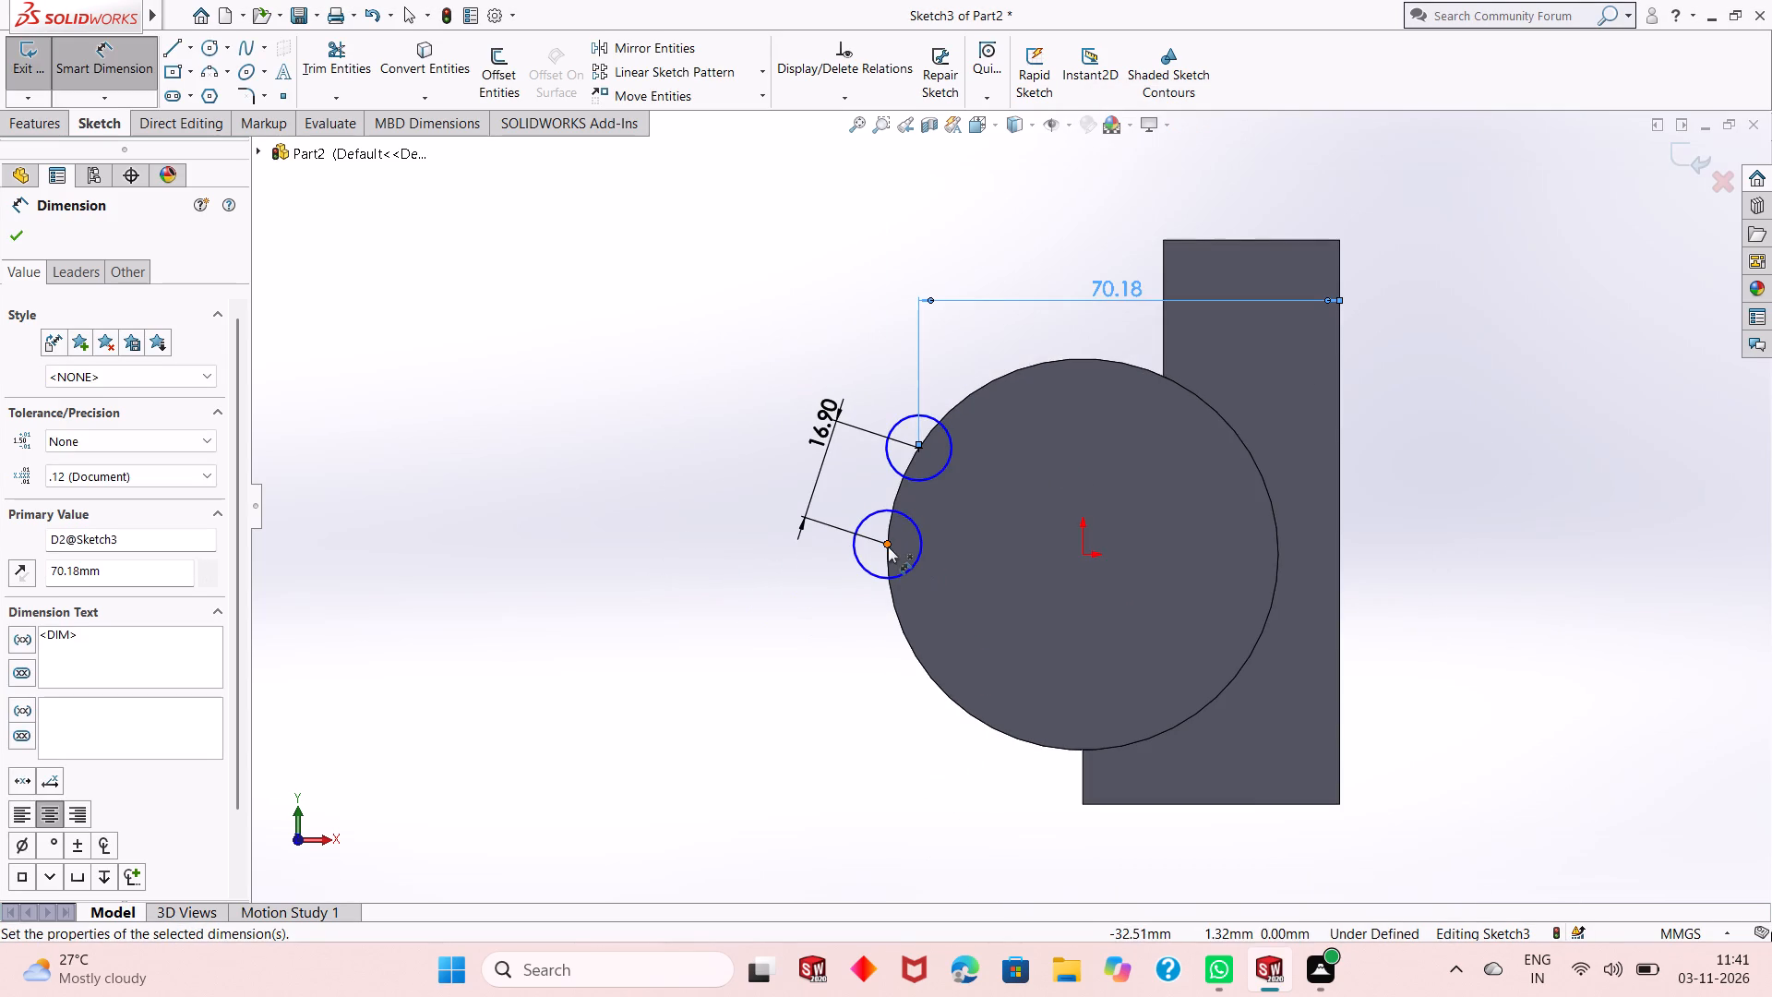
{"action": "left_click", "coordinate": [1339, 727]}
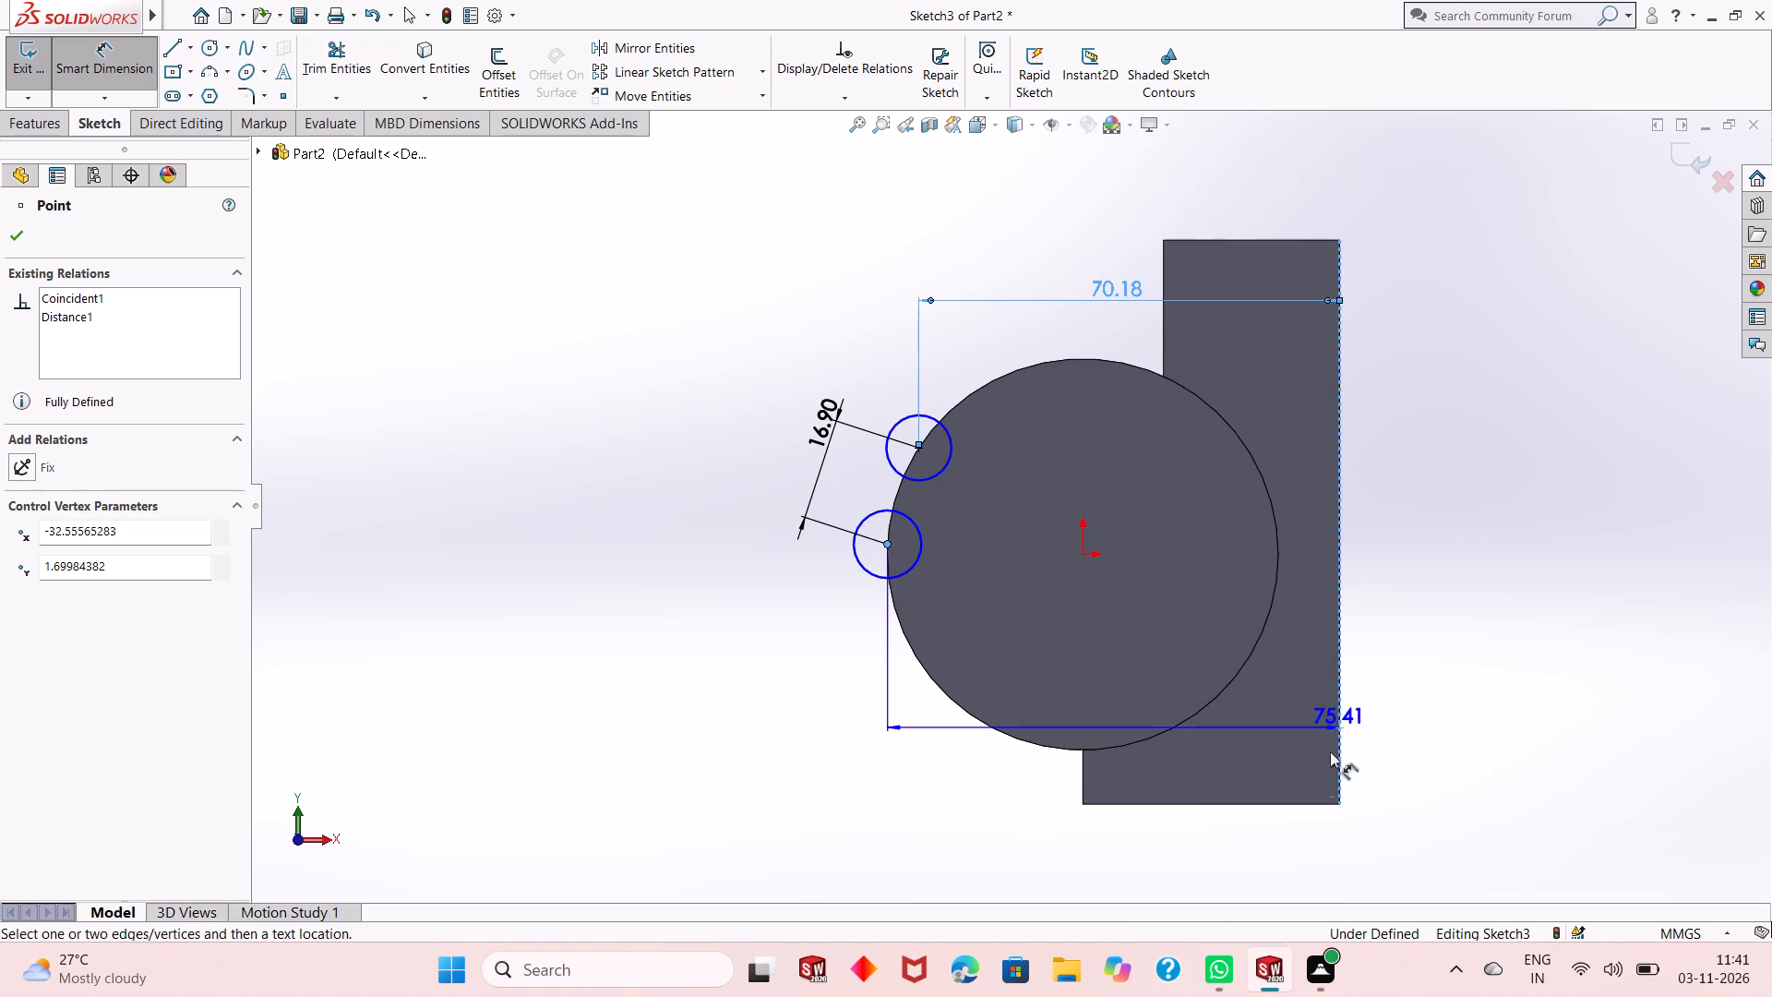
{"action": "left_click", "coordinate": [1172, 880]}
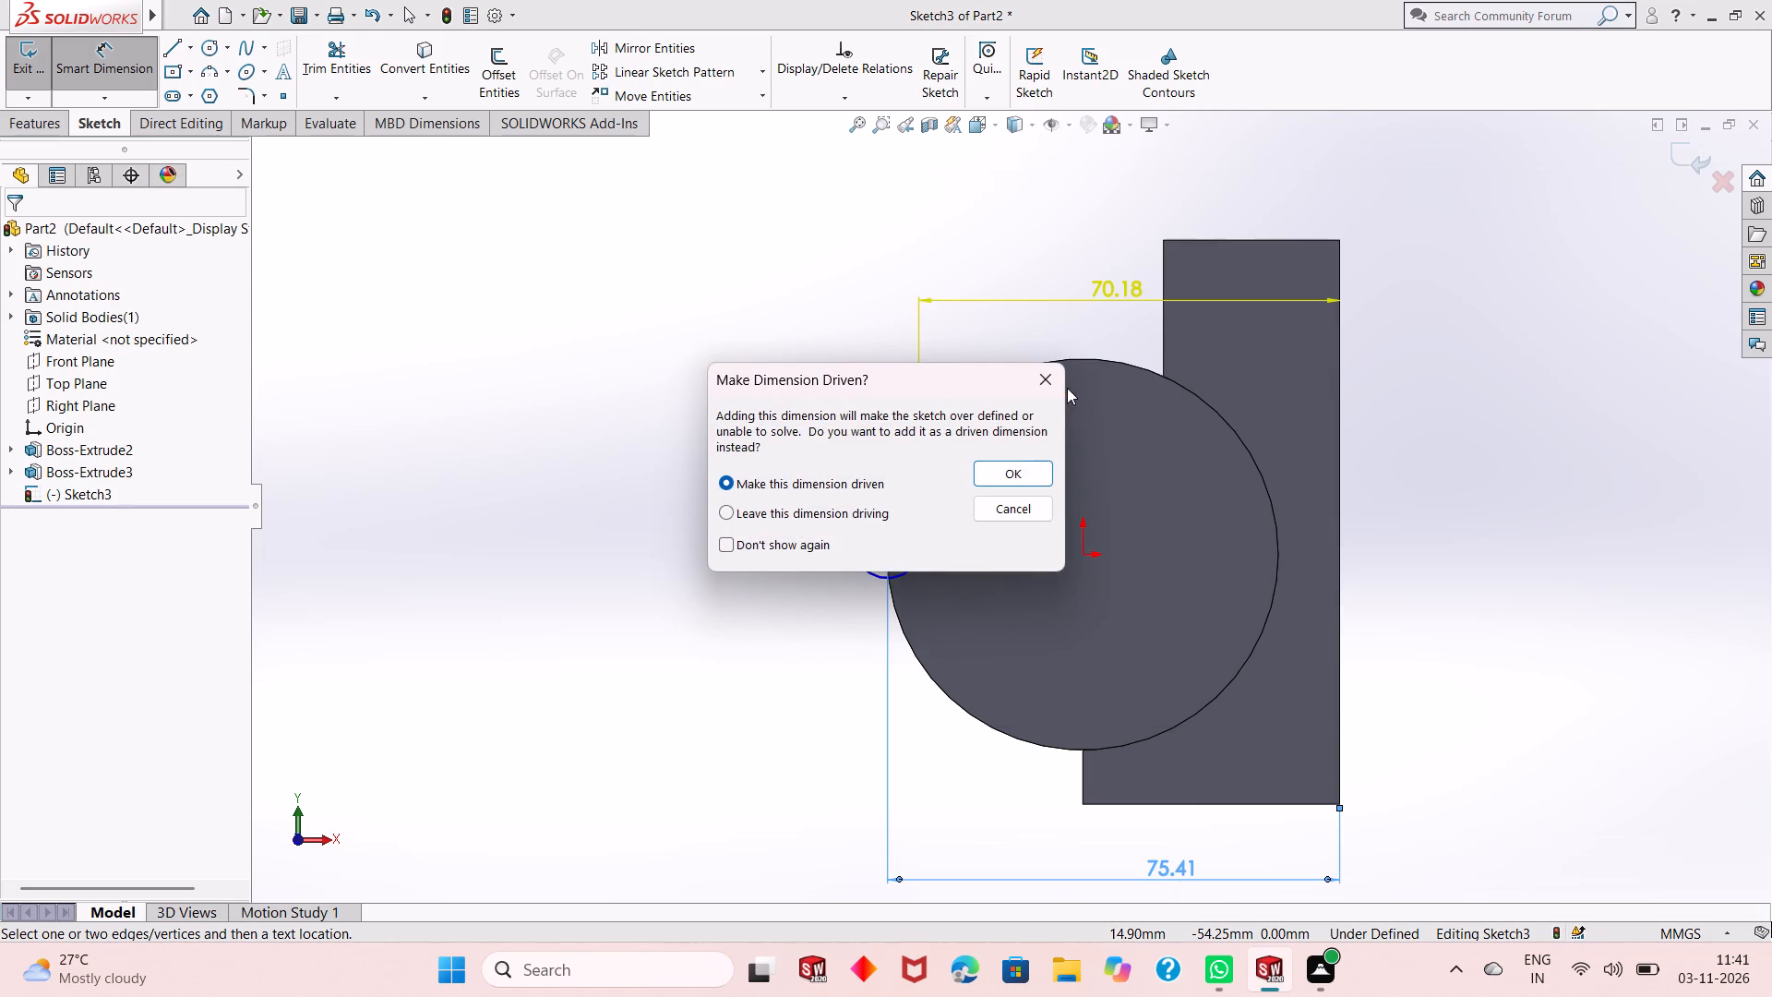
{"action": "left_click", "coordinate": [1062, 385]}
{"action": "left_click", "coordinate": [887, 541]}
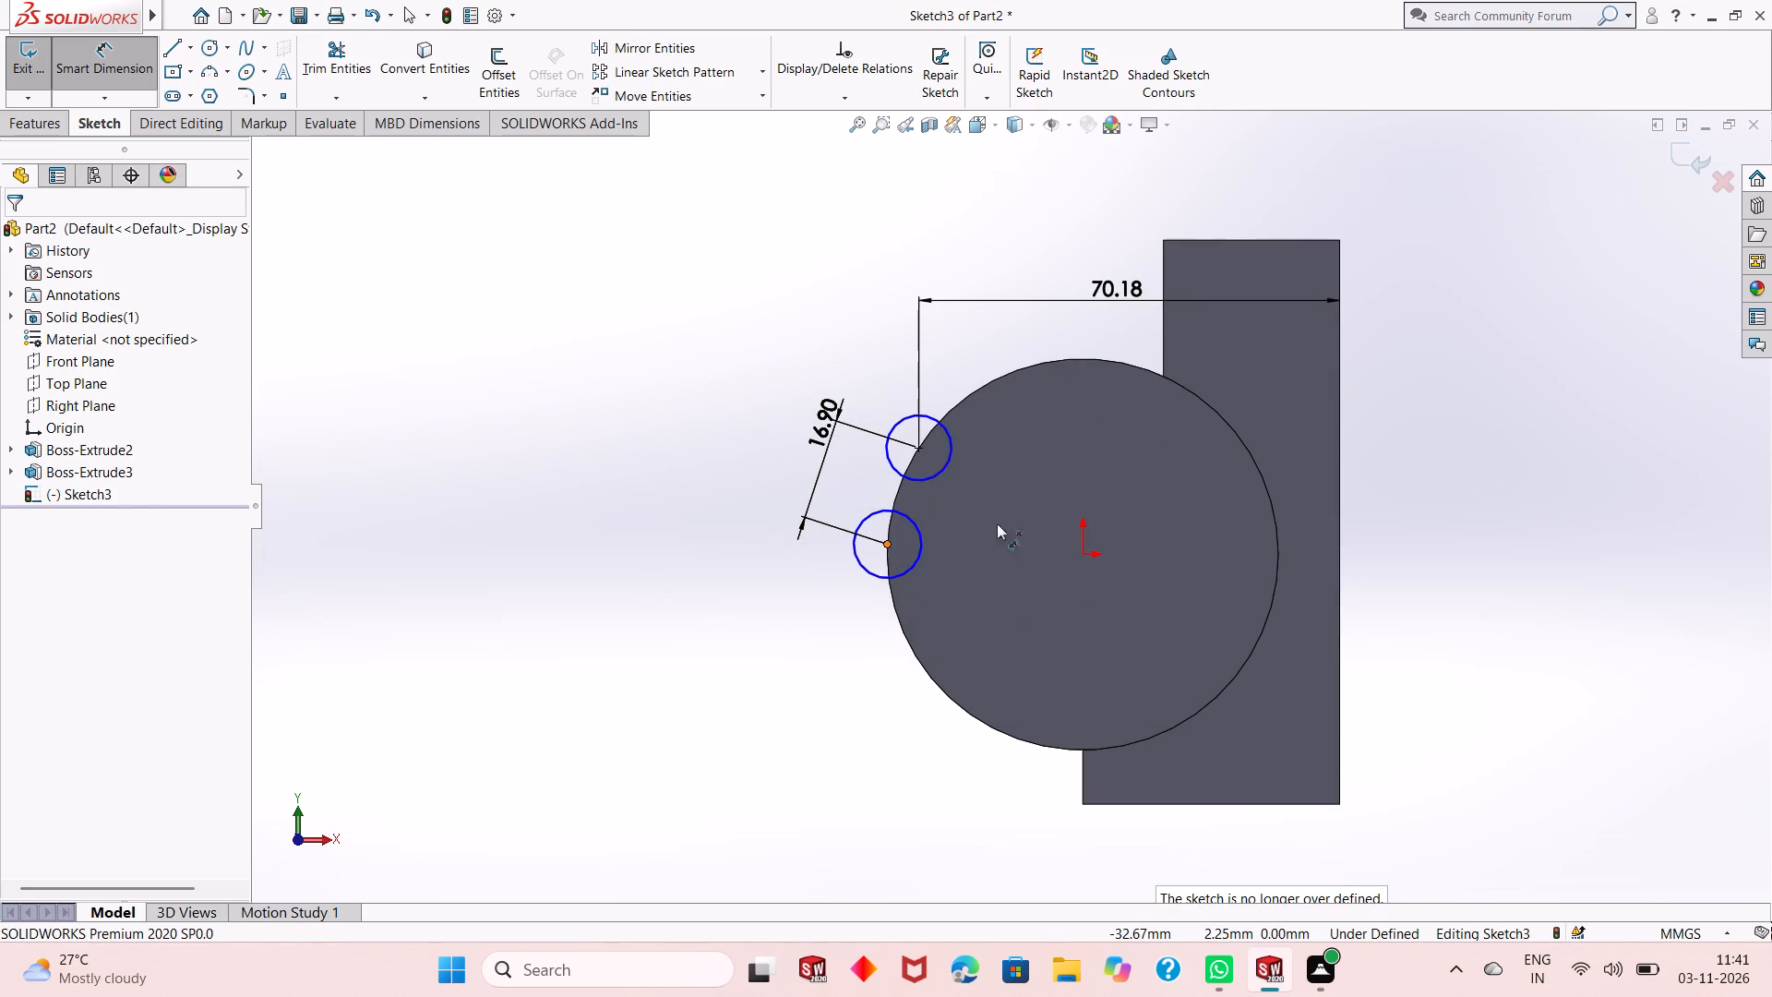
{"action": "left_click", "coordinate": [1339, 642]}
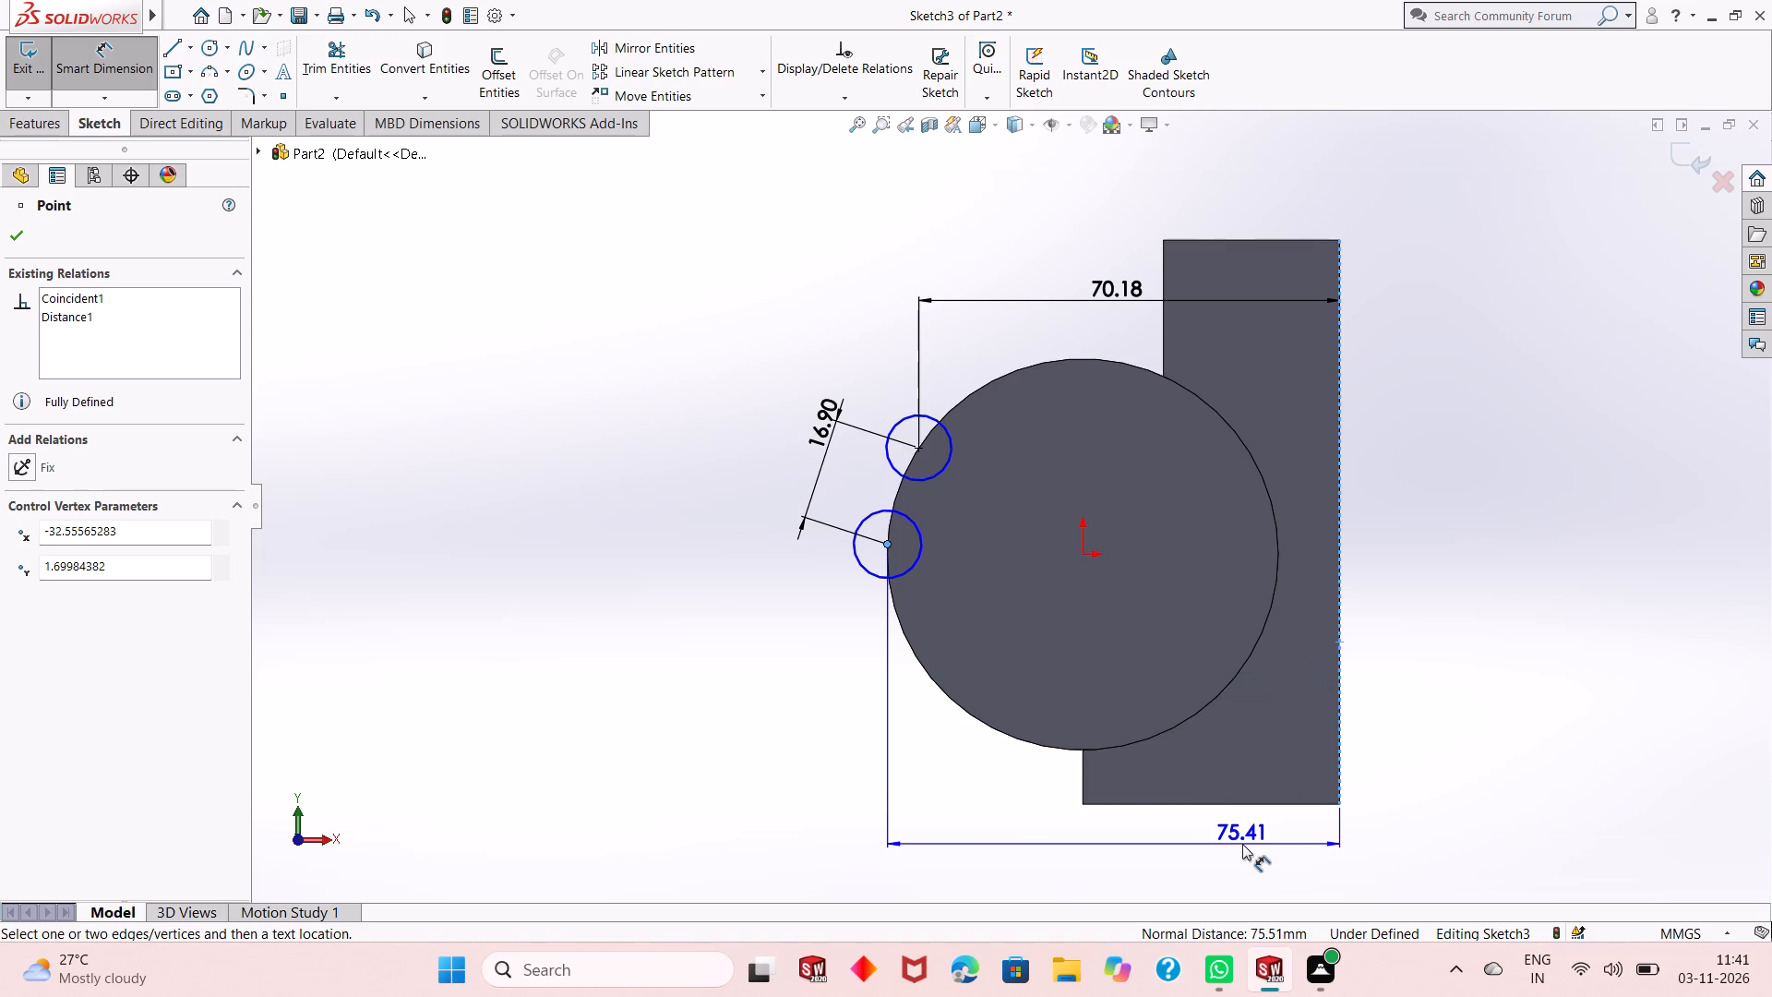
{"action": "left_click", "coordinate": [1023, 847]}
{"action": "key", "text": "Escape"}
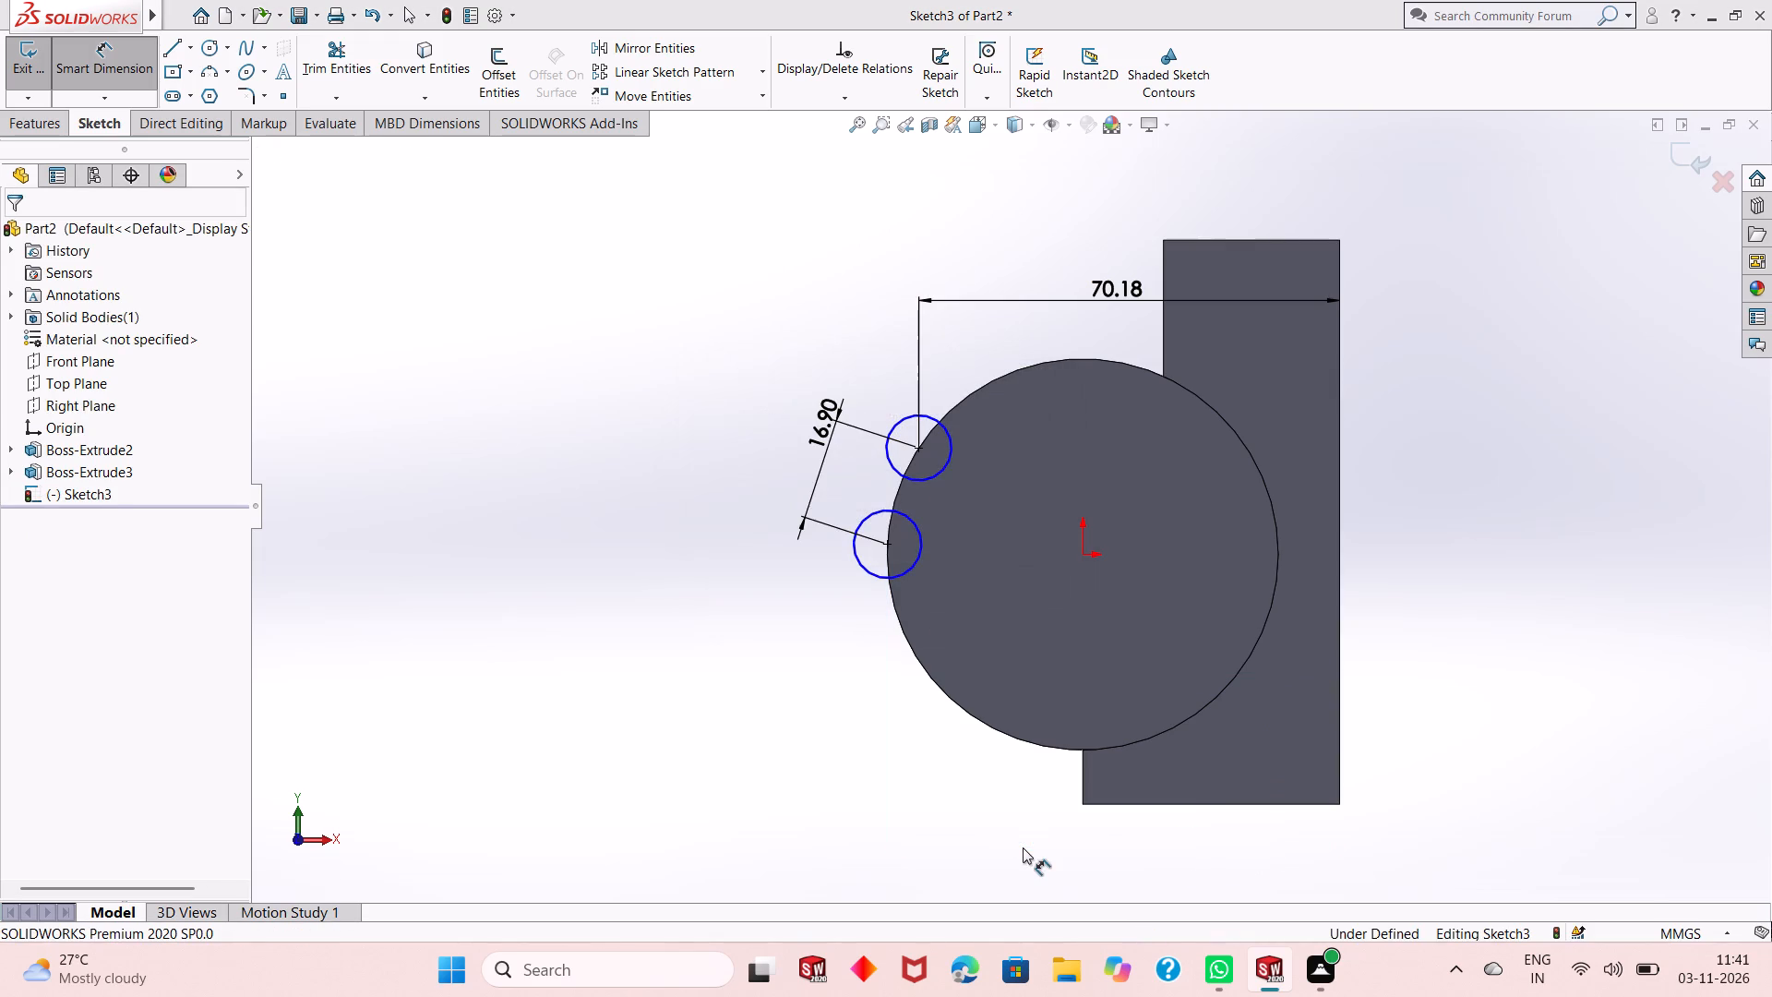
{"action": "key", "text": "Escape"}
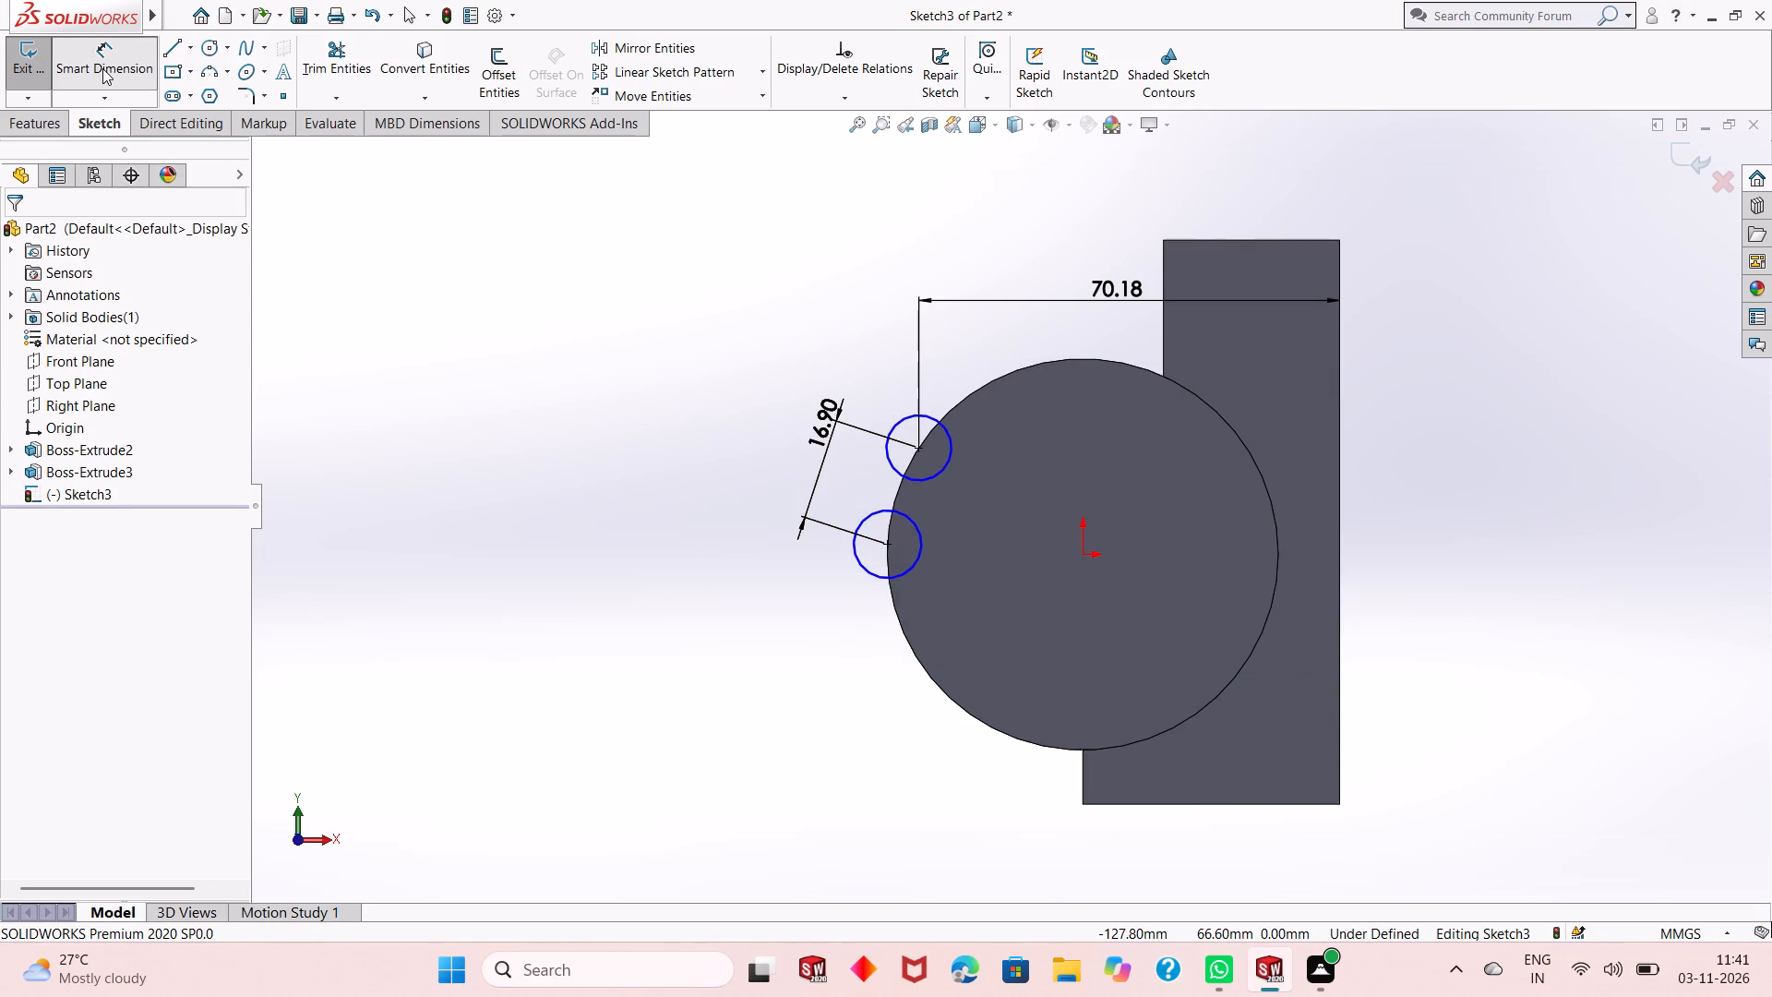
Dimension the lower small circle's diameter as 8 mm and leave the Smart Dimension command.
{"action": "left_click", "coordinate": [102, 68]}
{"action": "key", "text": "Escape"}
{"action": "left_click", "coordinate": [121, 54]}
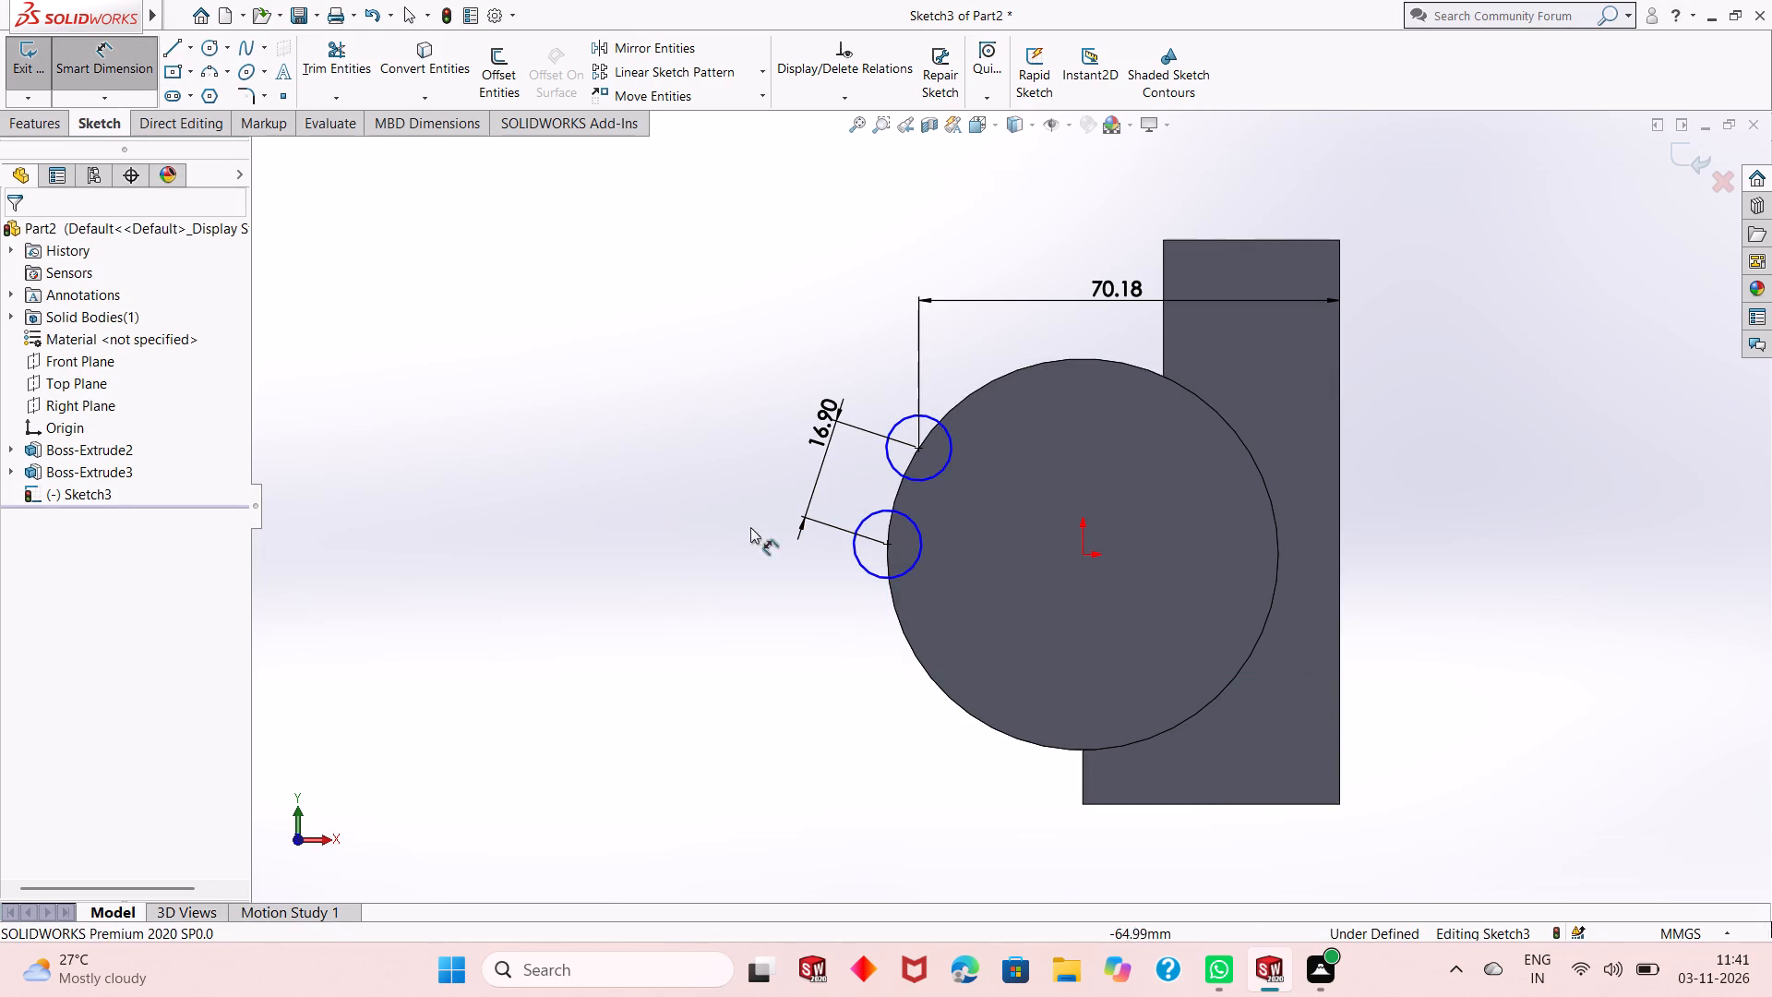
{"action": "left_click", "coordinate": [851, 543]}
{"action": "left_click", "coordinate": [722, 665]}
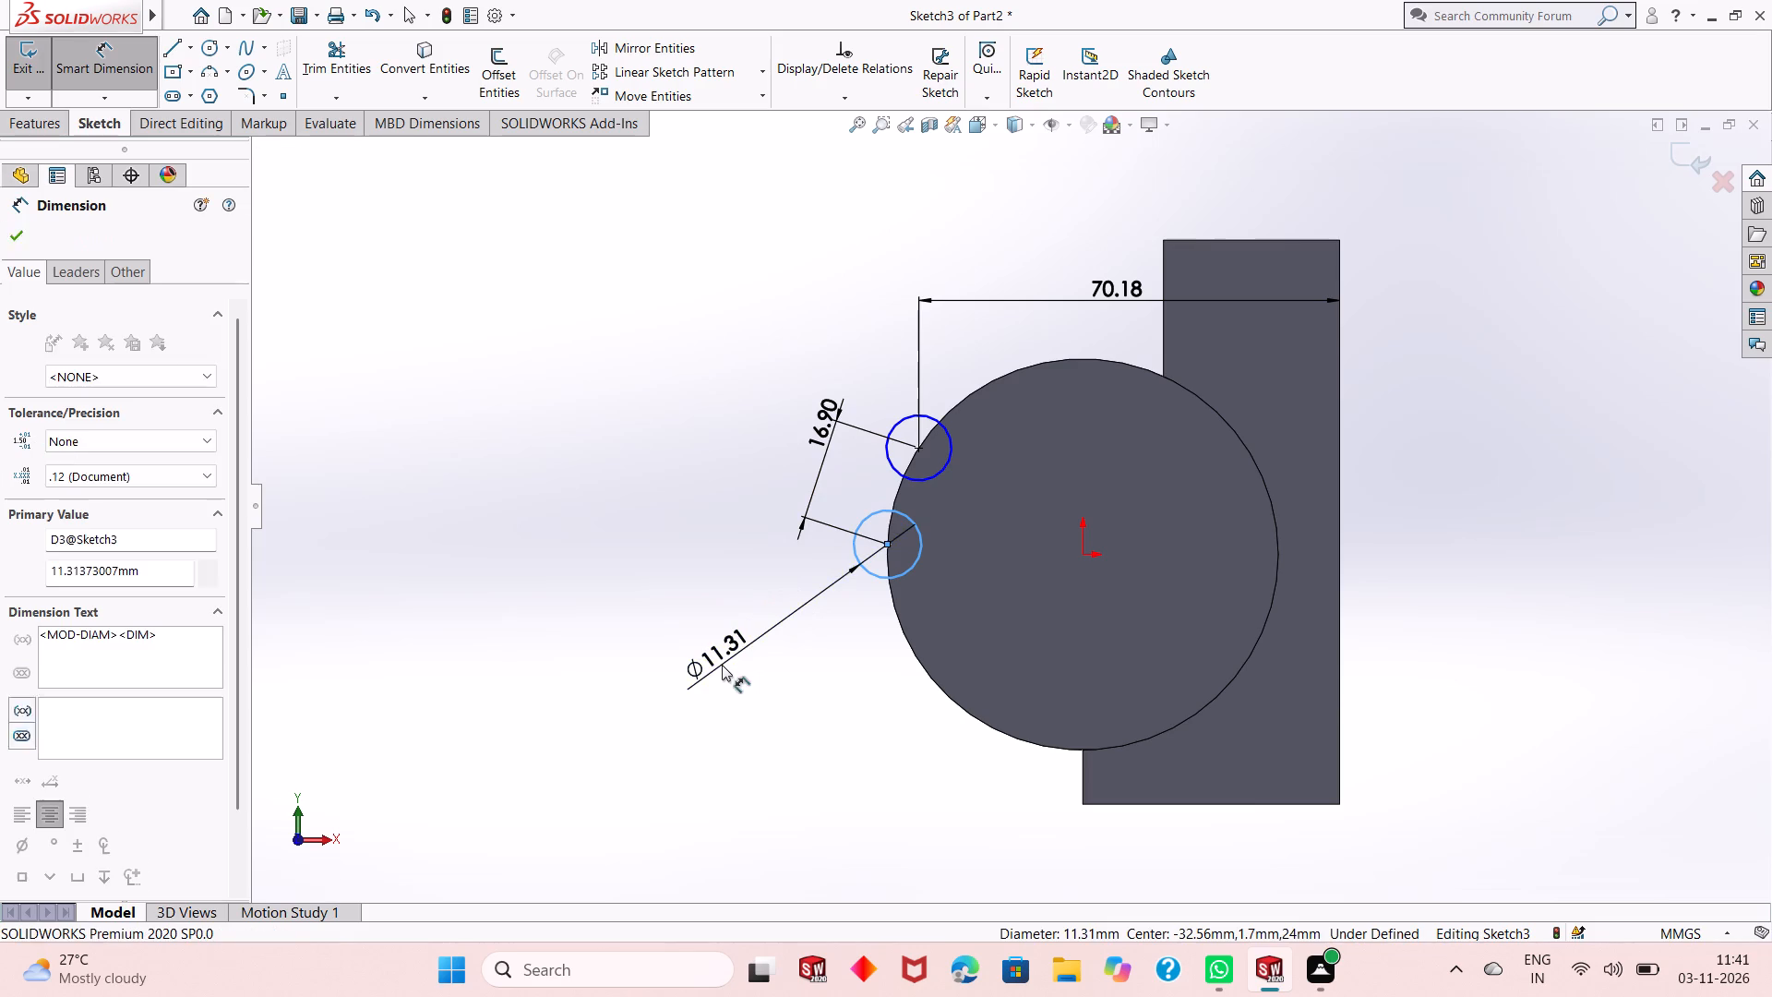
{"action": "key", "text": "8"}
{"action": "key", "text": "Return"}
{"action": "right_click", "coordinate": [619, 377]}
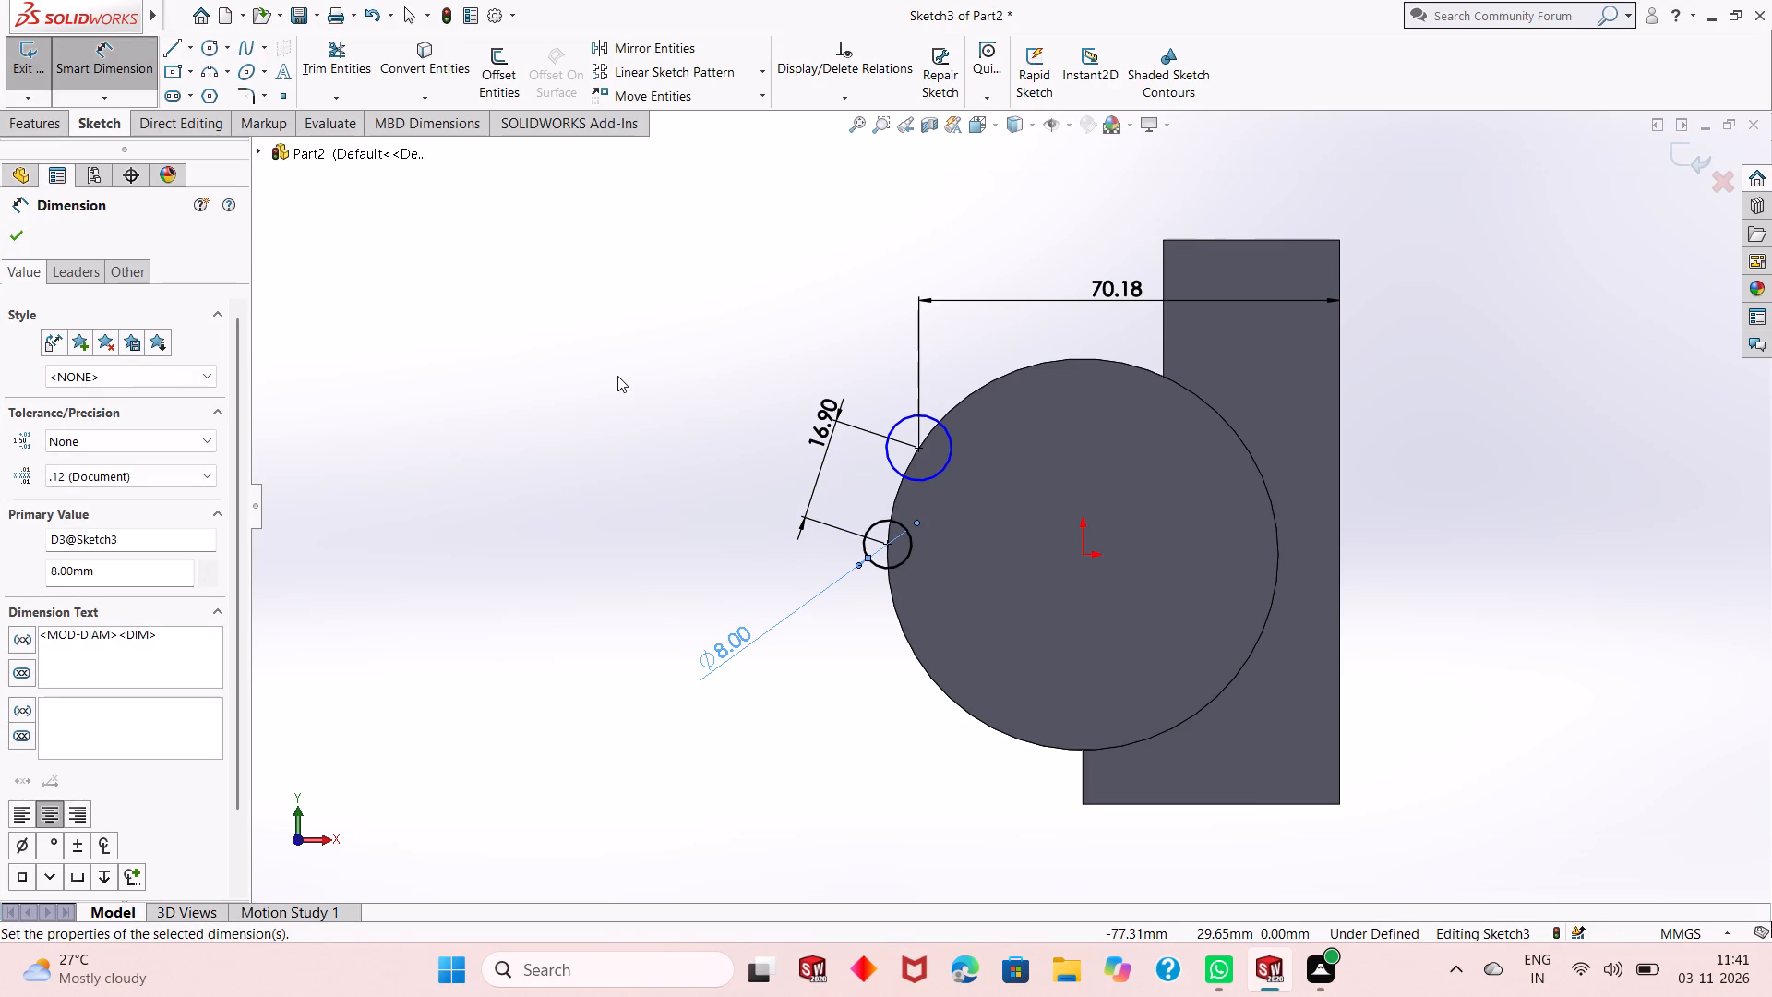
{"action": "left_click", "coordinate": [641, 435]}
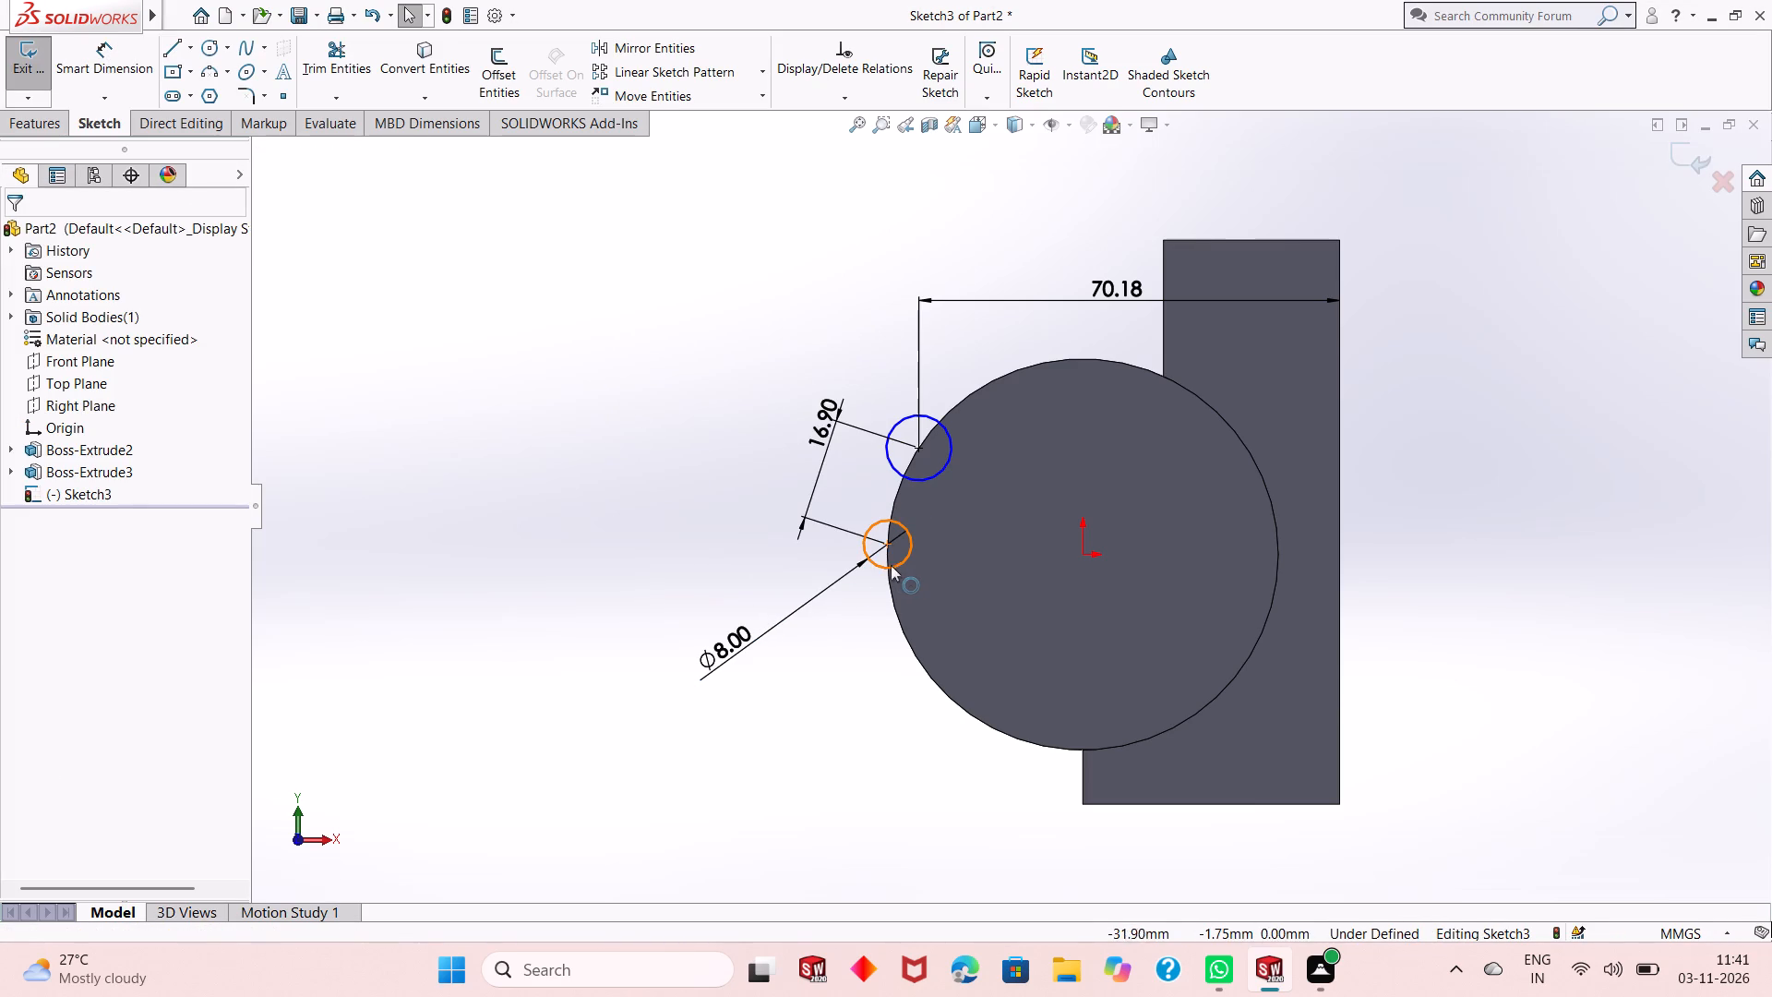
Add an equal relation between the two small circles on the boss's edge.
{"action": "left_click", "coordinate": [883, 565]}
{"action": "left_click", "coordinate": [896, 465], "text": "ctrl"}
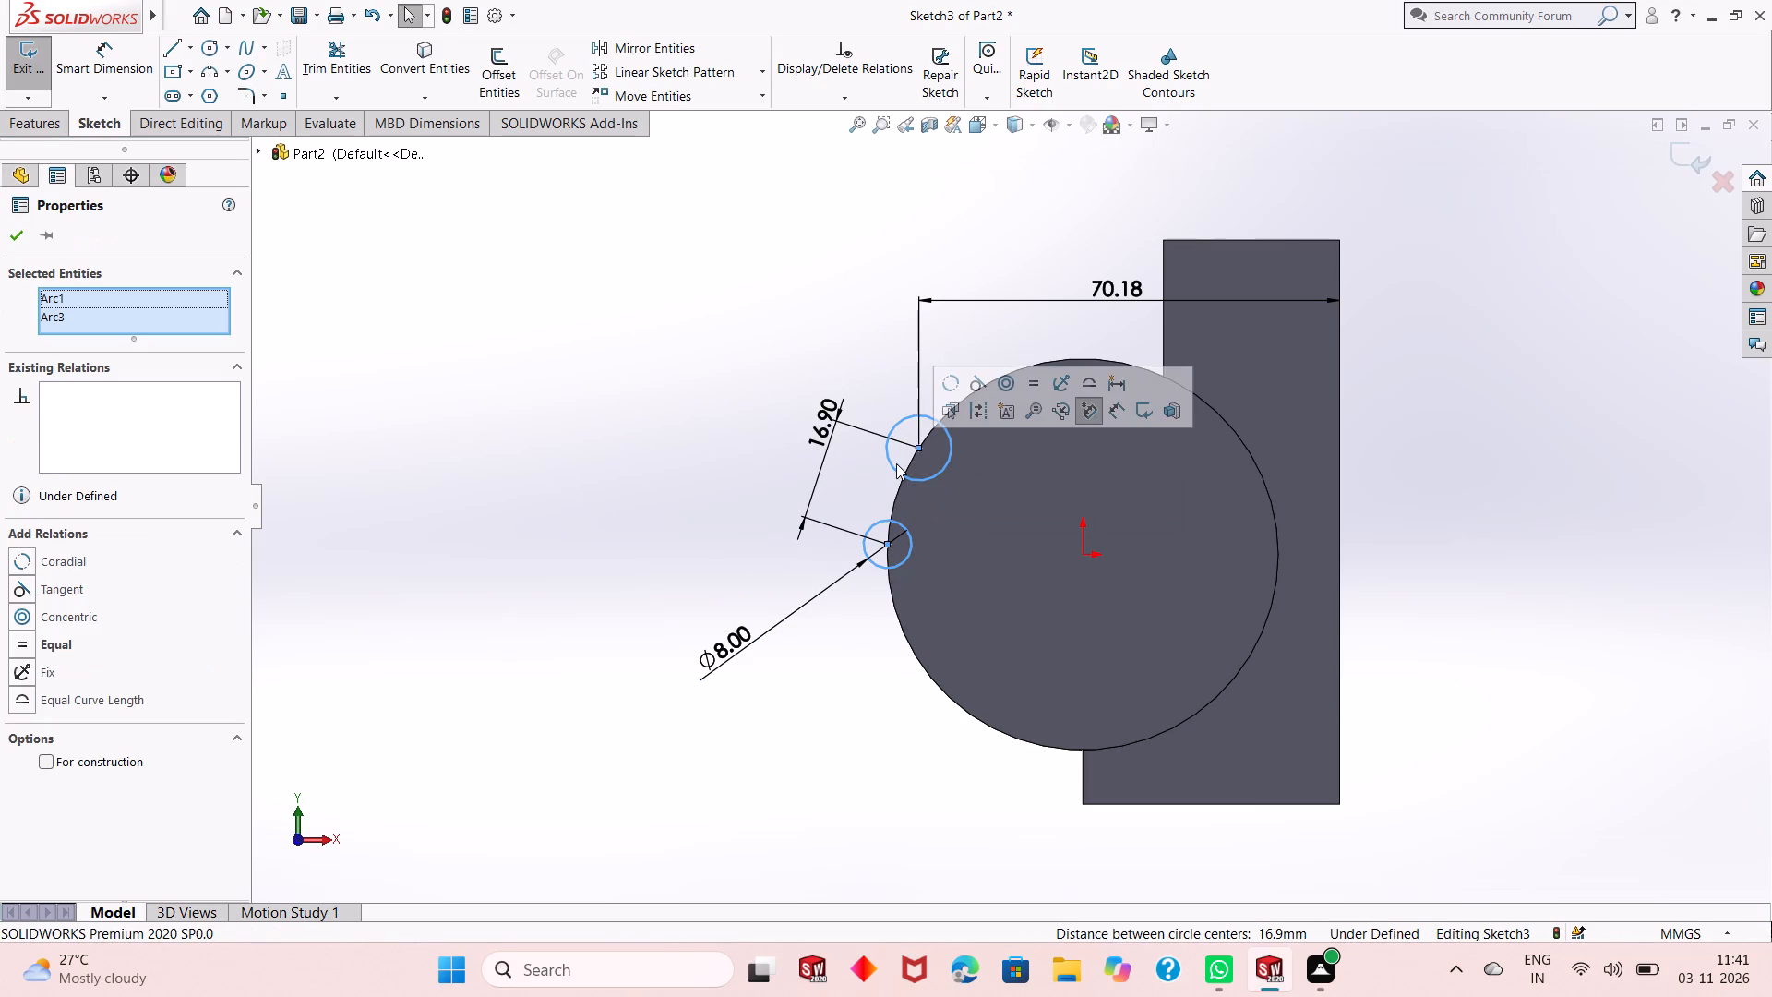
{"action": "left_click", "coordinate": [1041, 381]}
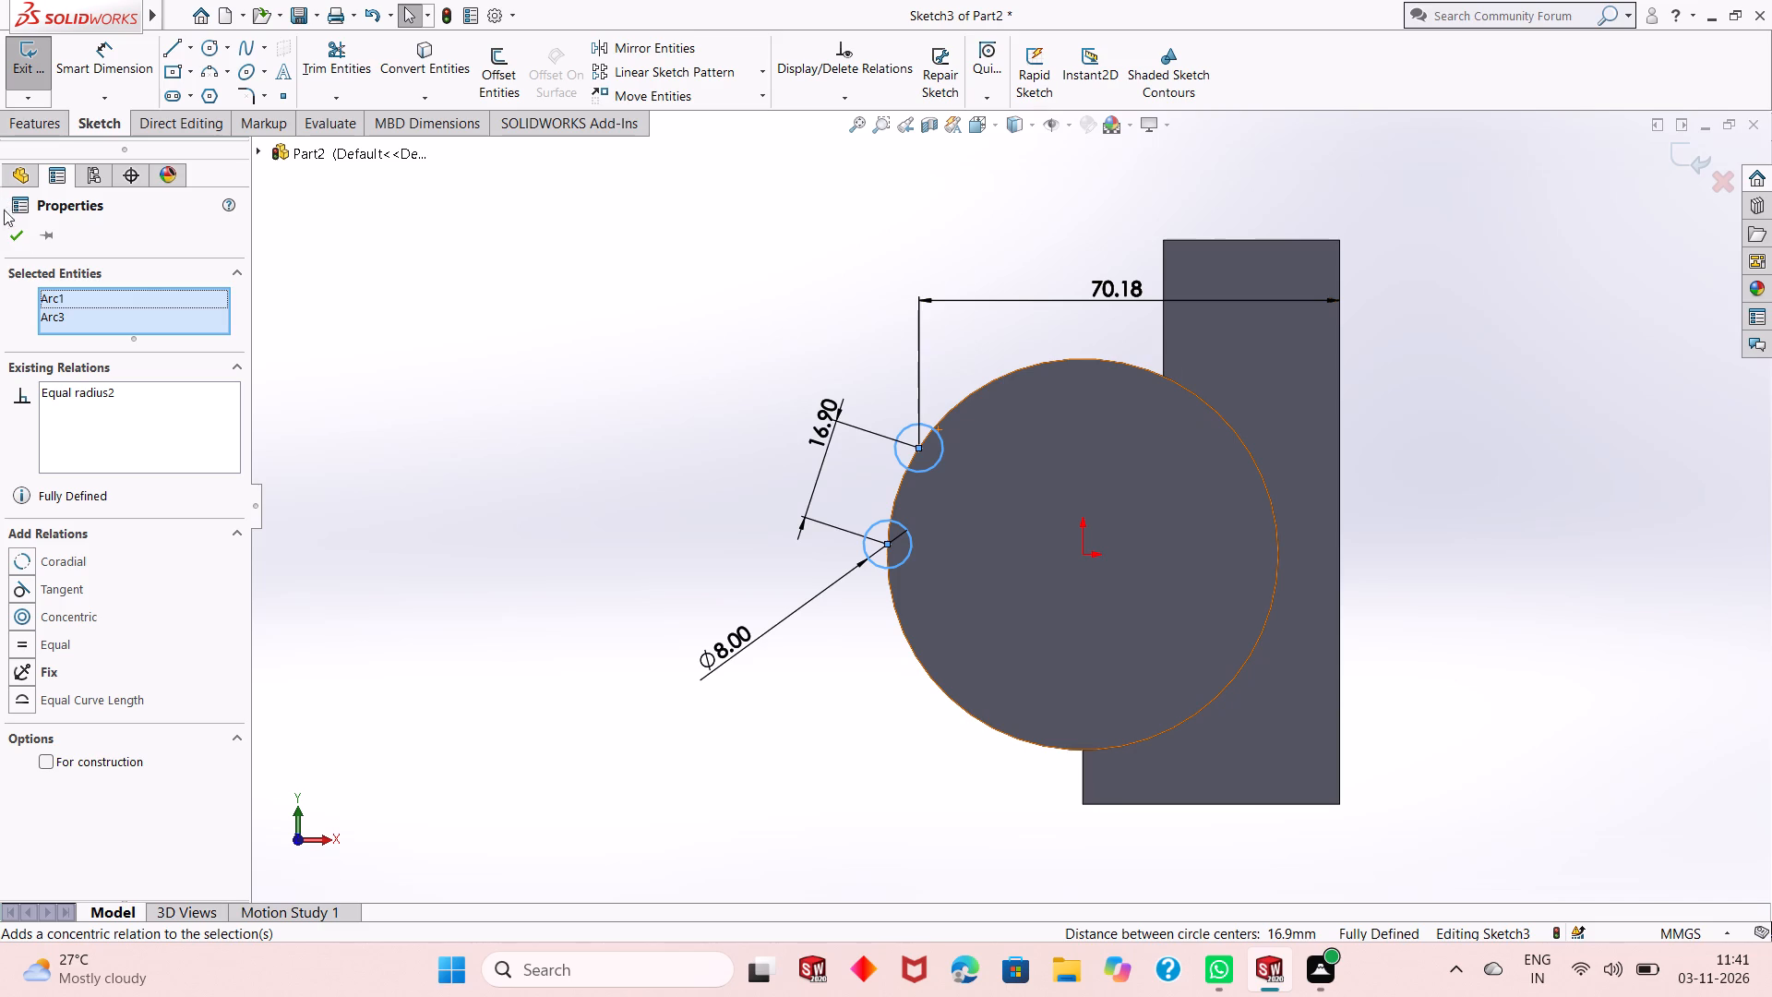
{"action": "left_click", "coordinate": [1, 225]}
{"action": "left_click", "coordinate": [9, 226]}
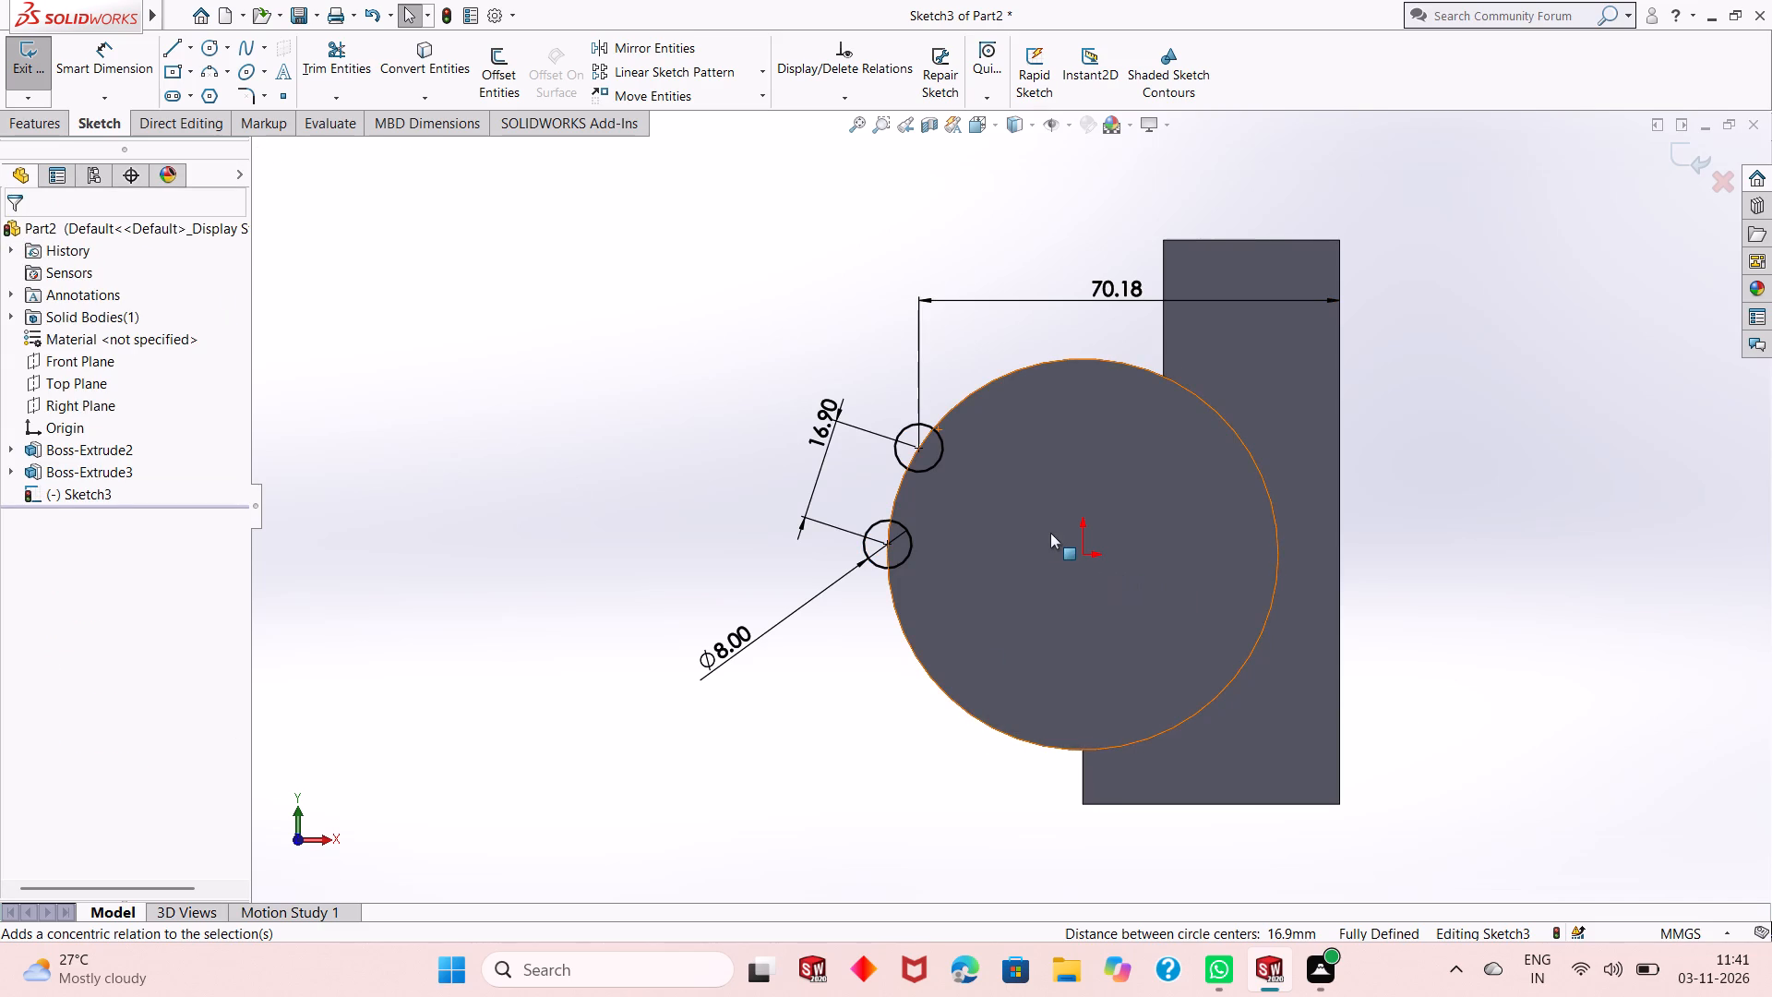
Undo the equal relation, the dimensions and both small circles, back to an empty boss-face sketch.
{"action": "scroll", "coordinate": [1048, 526], "scroll_direction": "down", "scroll_amount": 1}
{"action": "scroll", "coordinate": [1048, 526], "scroll_direction": "up", "scroll_amount": 1}
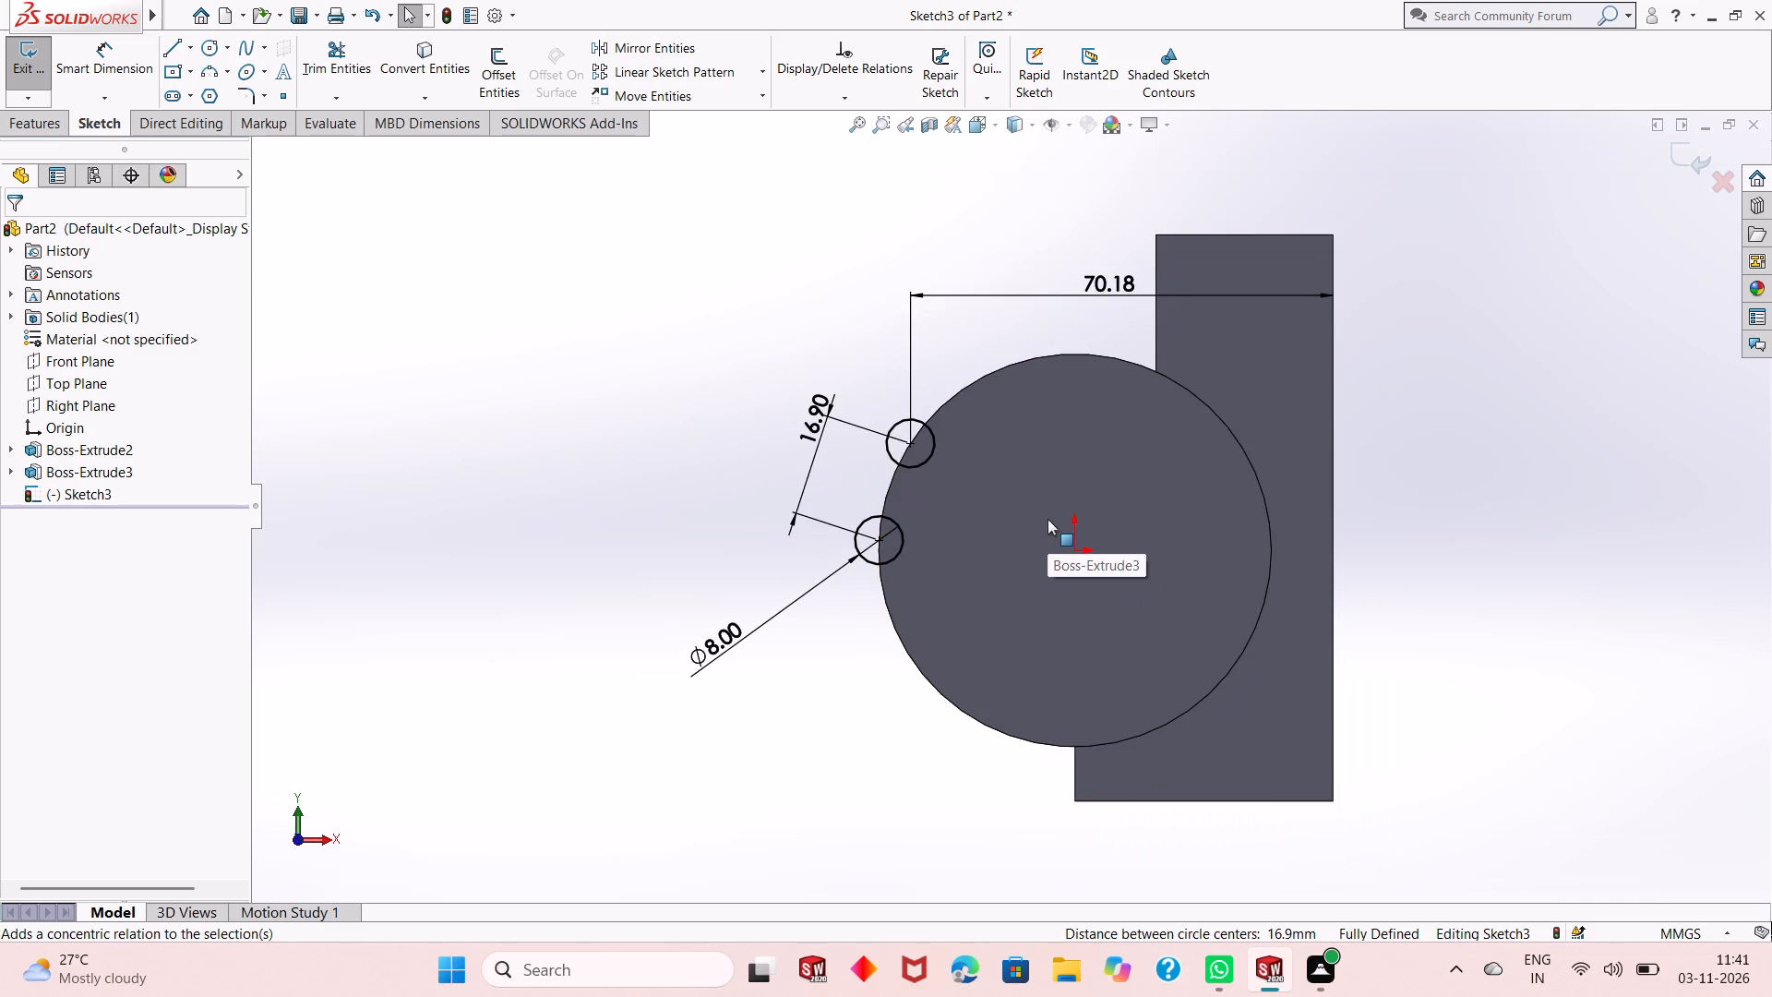
{"action": "scroll", "coordinate": [1048, 519], "scroll_direction": "down", "scroll_amount": 1}
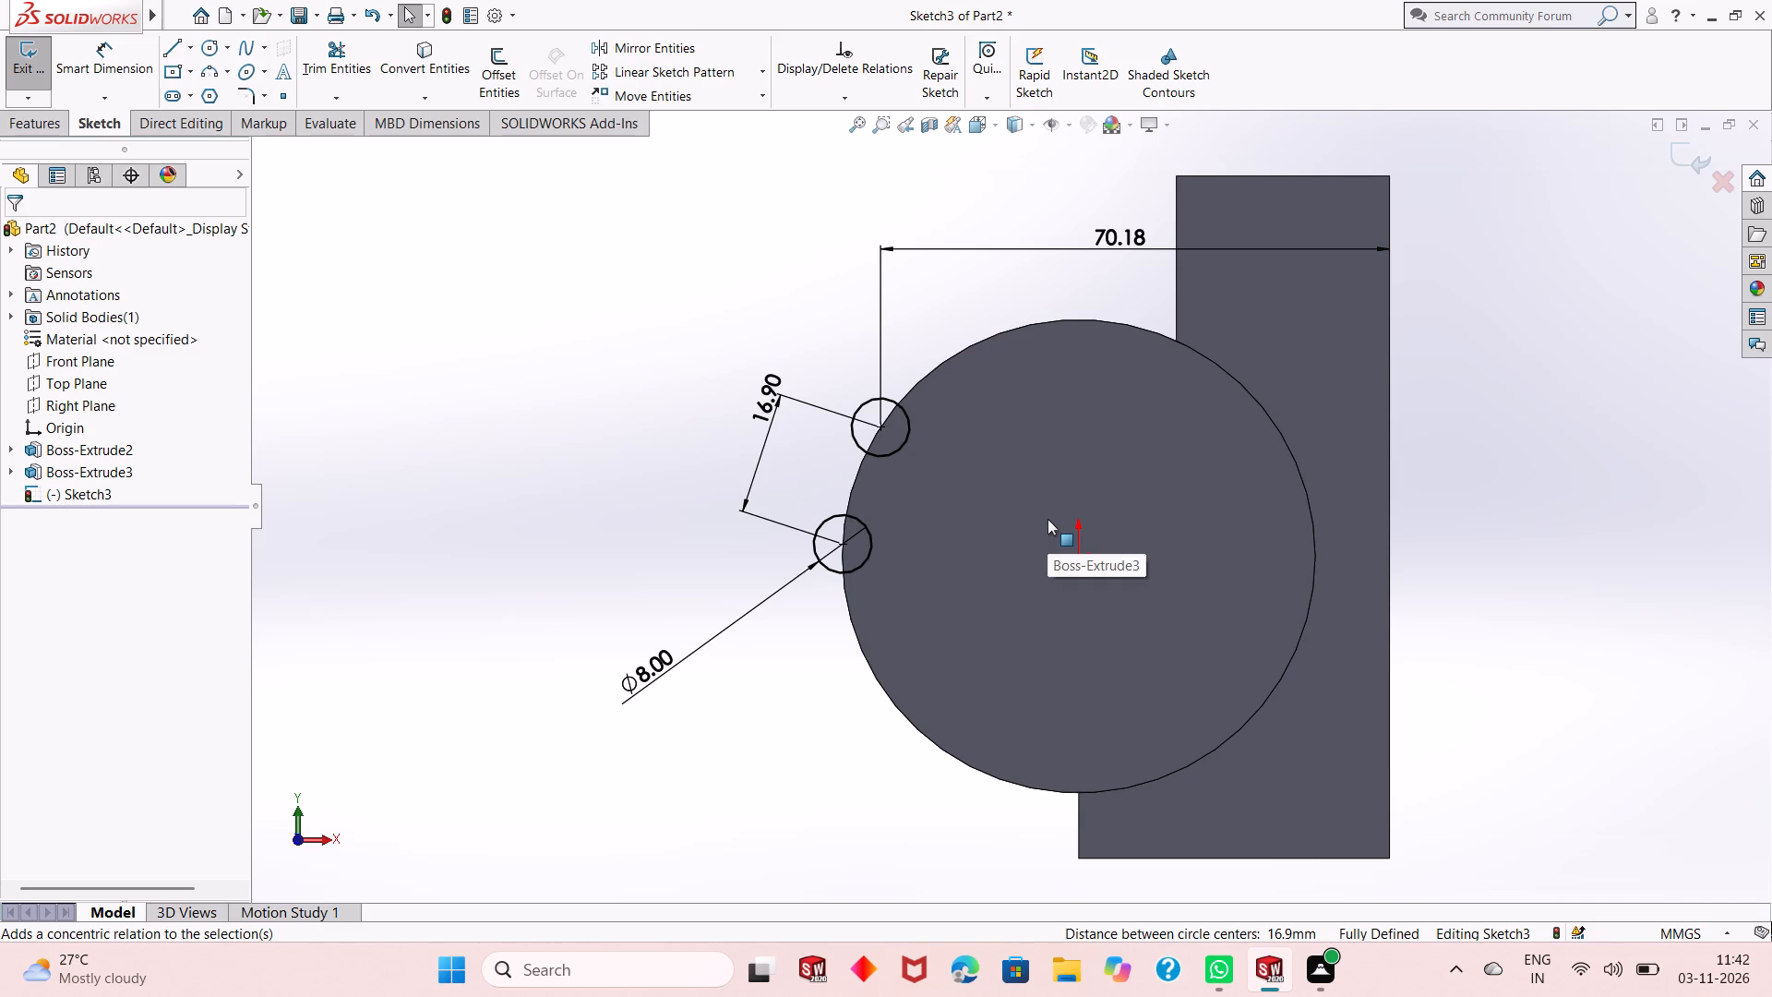
{"action": "key", "text": "ctrl+z"}
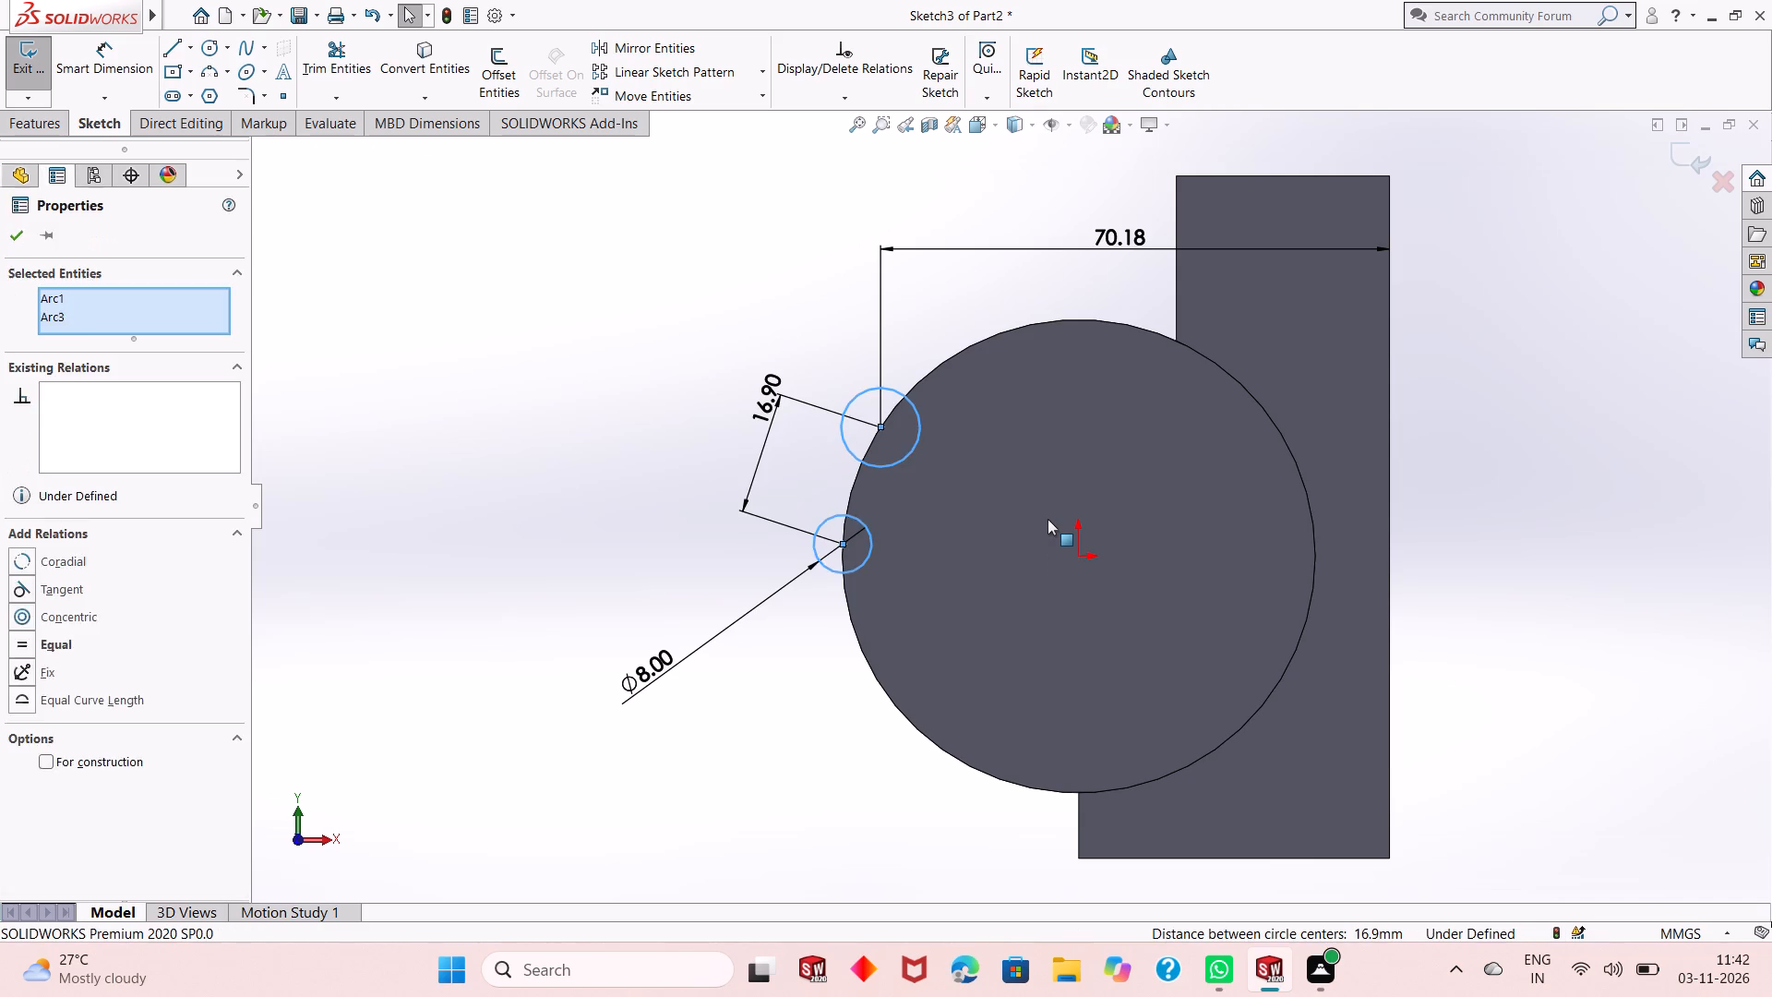
{"action": "key", "text": "ctrl+z"}
{"action": "key", "text": "ctrl+z"}
{"action": "key", "text": "ctrl+z"}
{"action": "key", "text": "ctrl+z"}
{"action": "key", "text": "ctrl+z"}
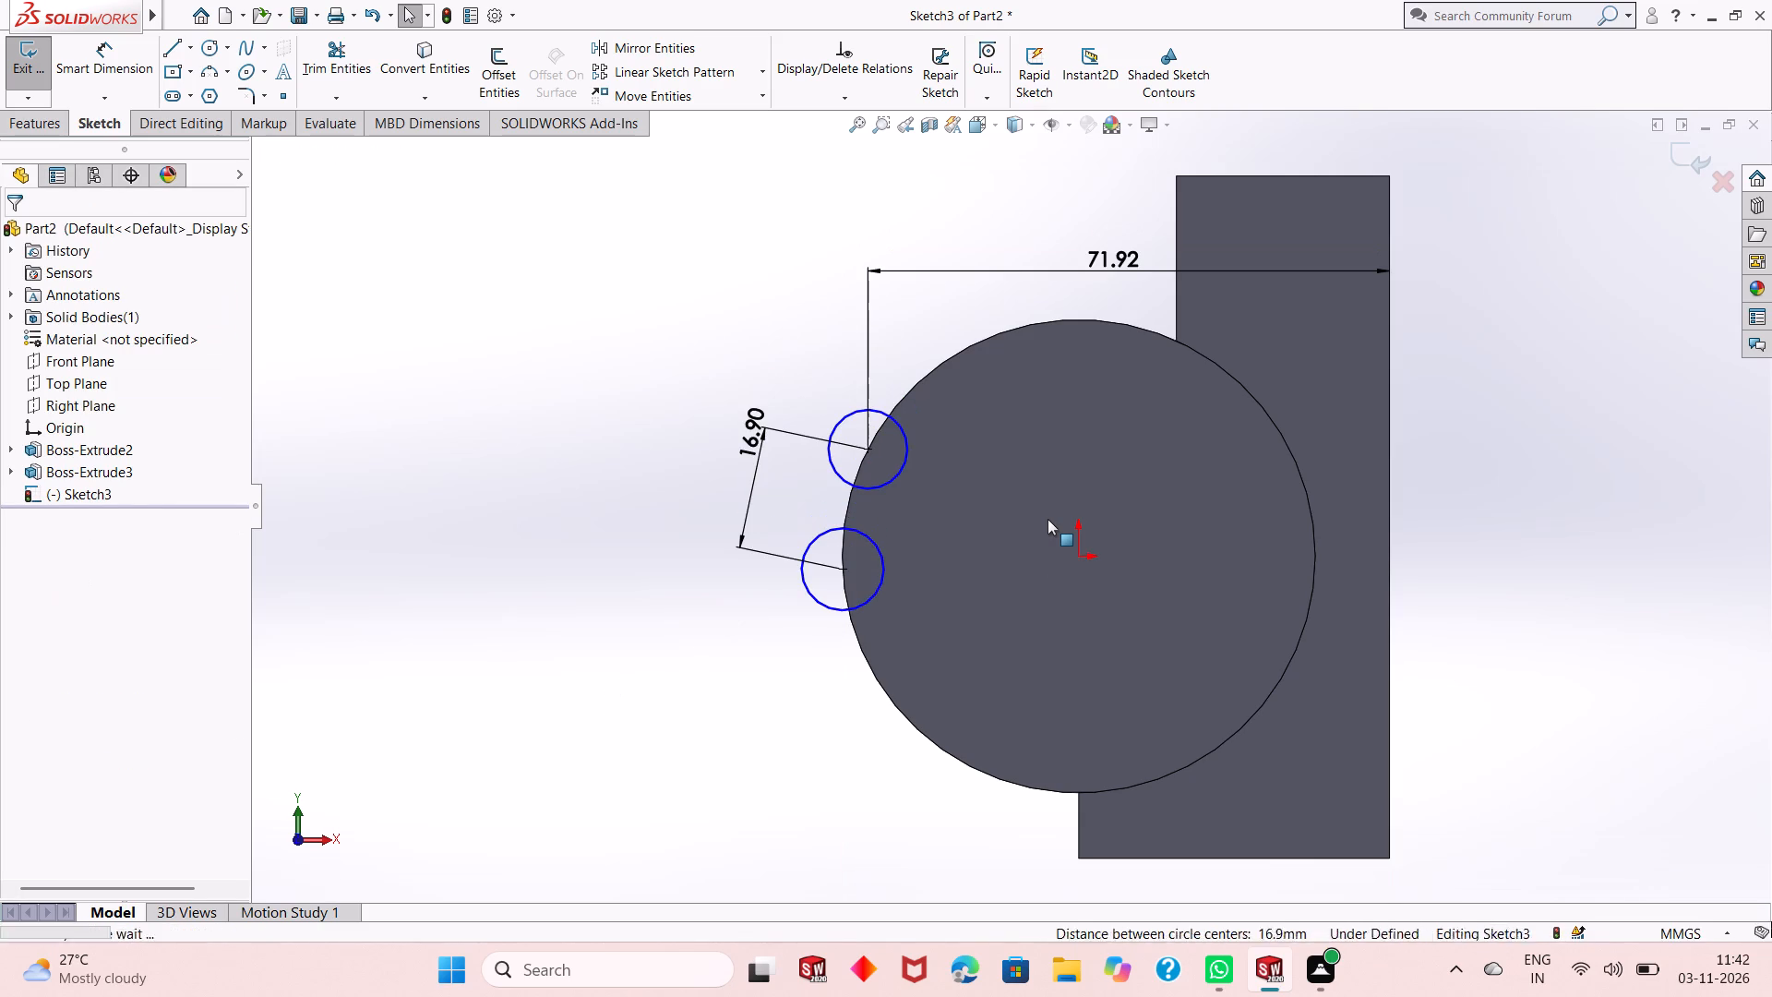
{"action": "key", "text": "ctrl+z"}
{"action": "key", "text": "ctrl+z"}
{"action": "key", "text": "ctrl+z"}
{"action": "key", "text": "ctrl+z"}
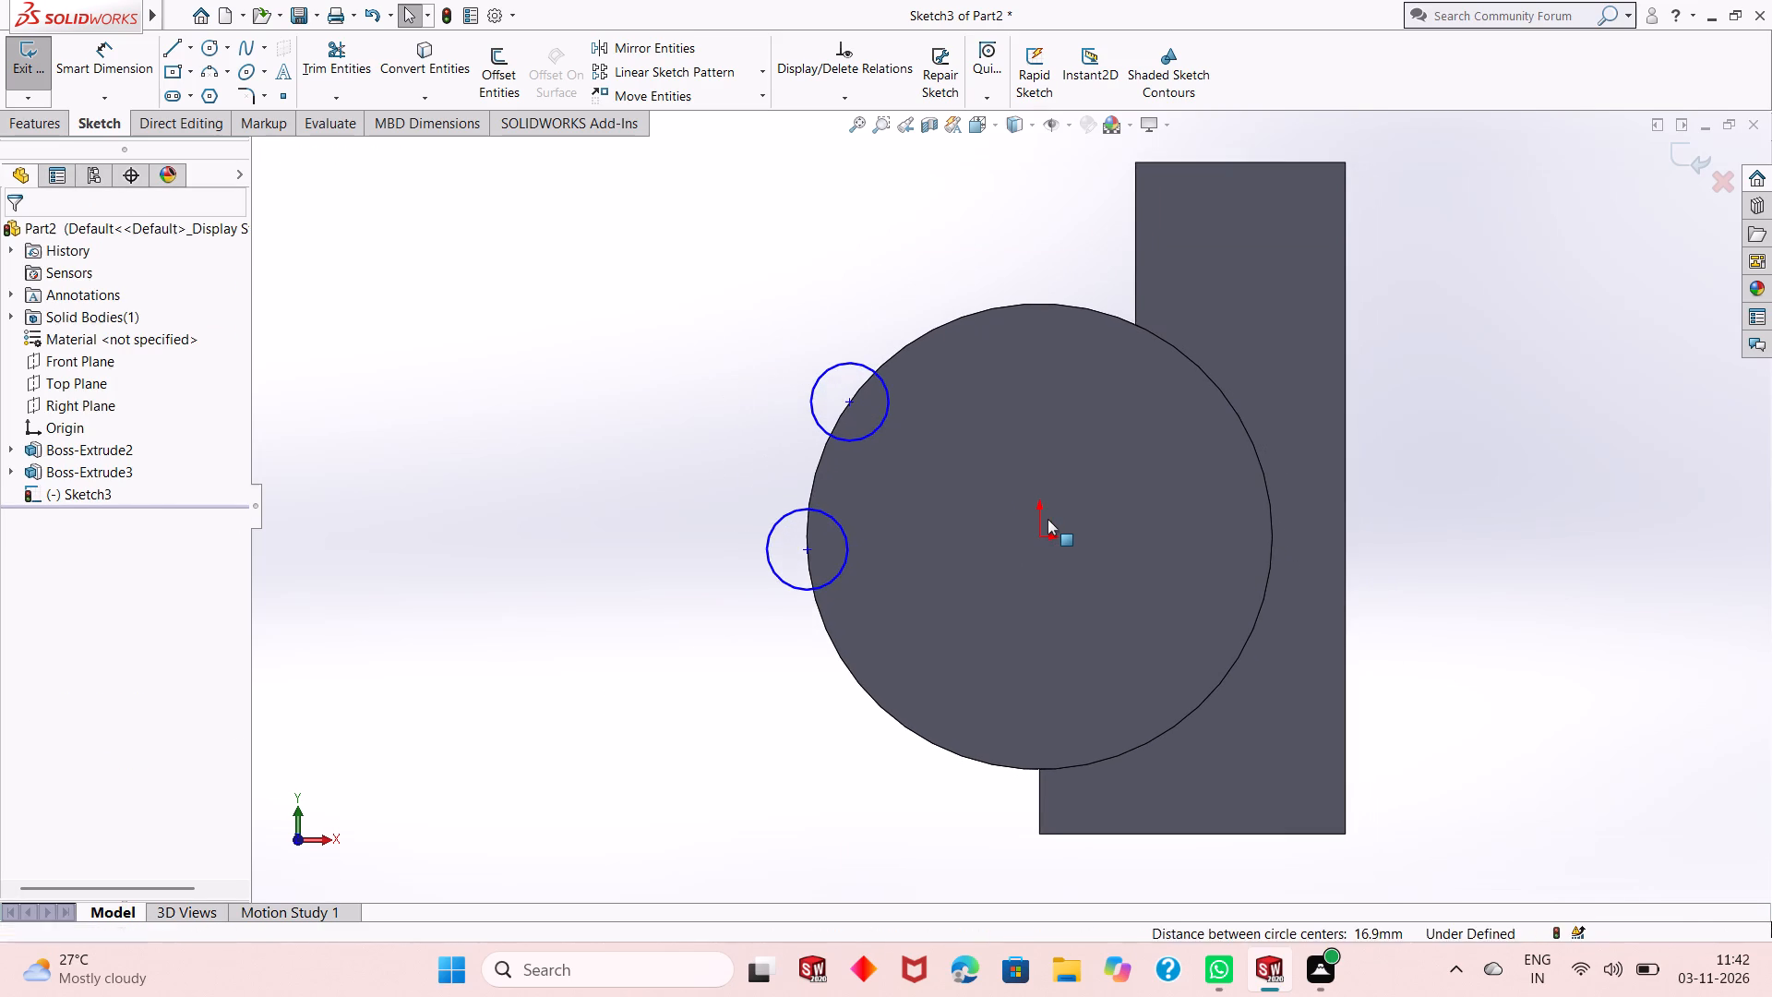
{"action": "key", "text": "ctrl+z"}
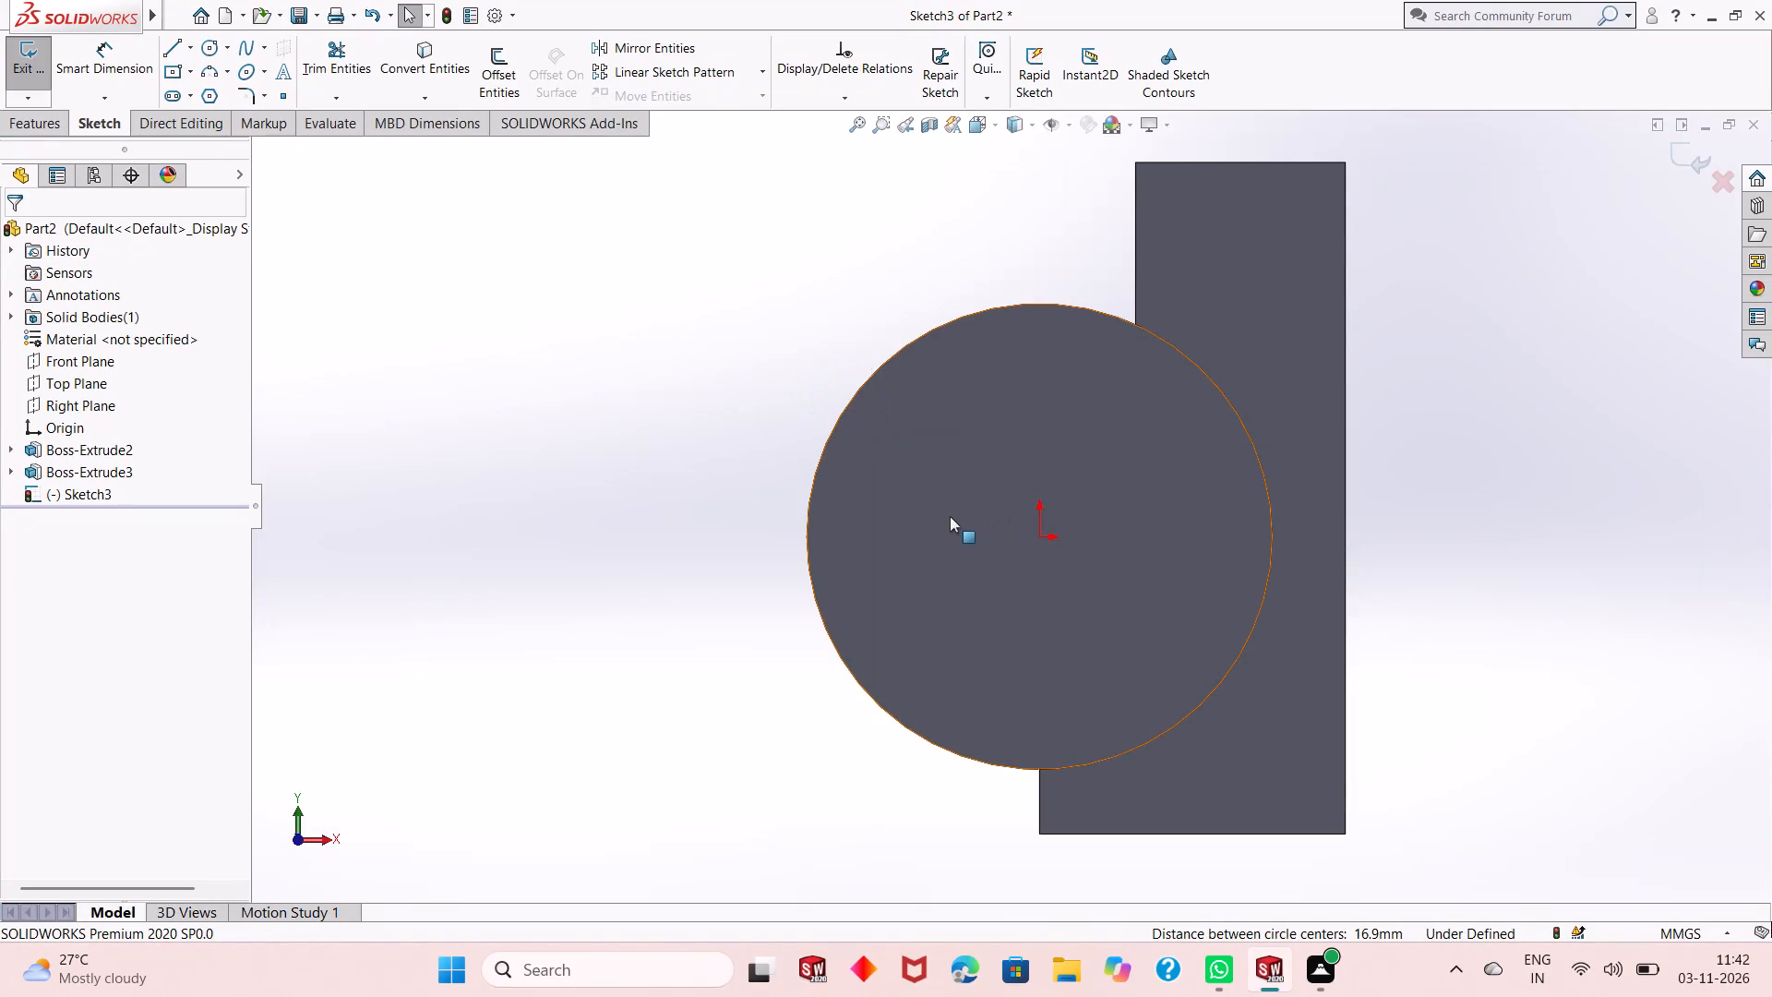
Sketch two small circles beside the boss's edge opposite the block, centres about 23.6 mm apart, the lower about 11.5 mm in diameter.
{"action": "scroll", "coordinate": [946, 504], "scroll_direction": "down", "scroll_amount": 2}
{"action": "scroll", "coordinate": [946, 504], "scroll_direction": "up", "scroll_amount": 3}
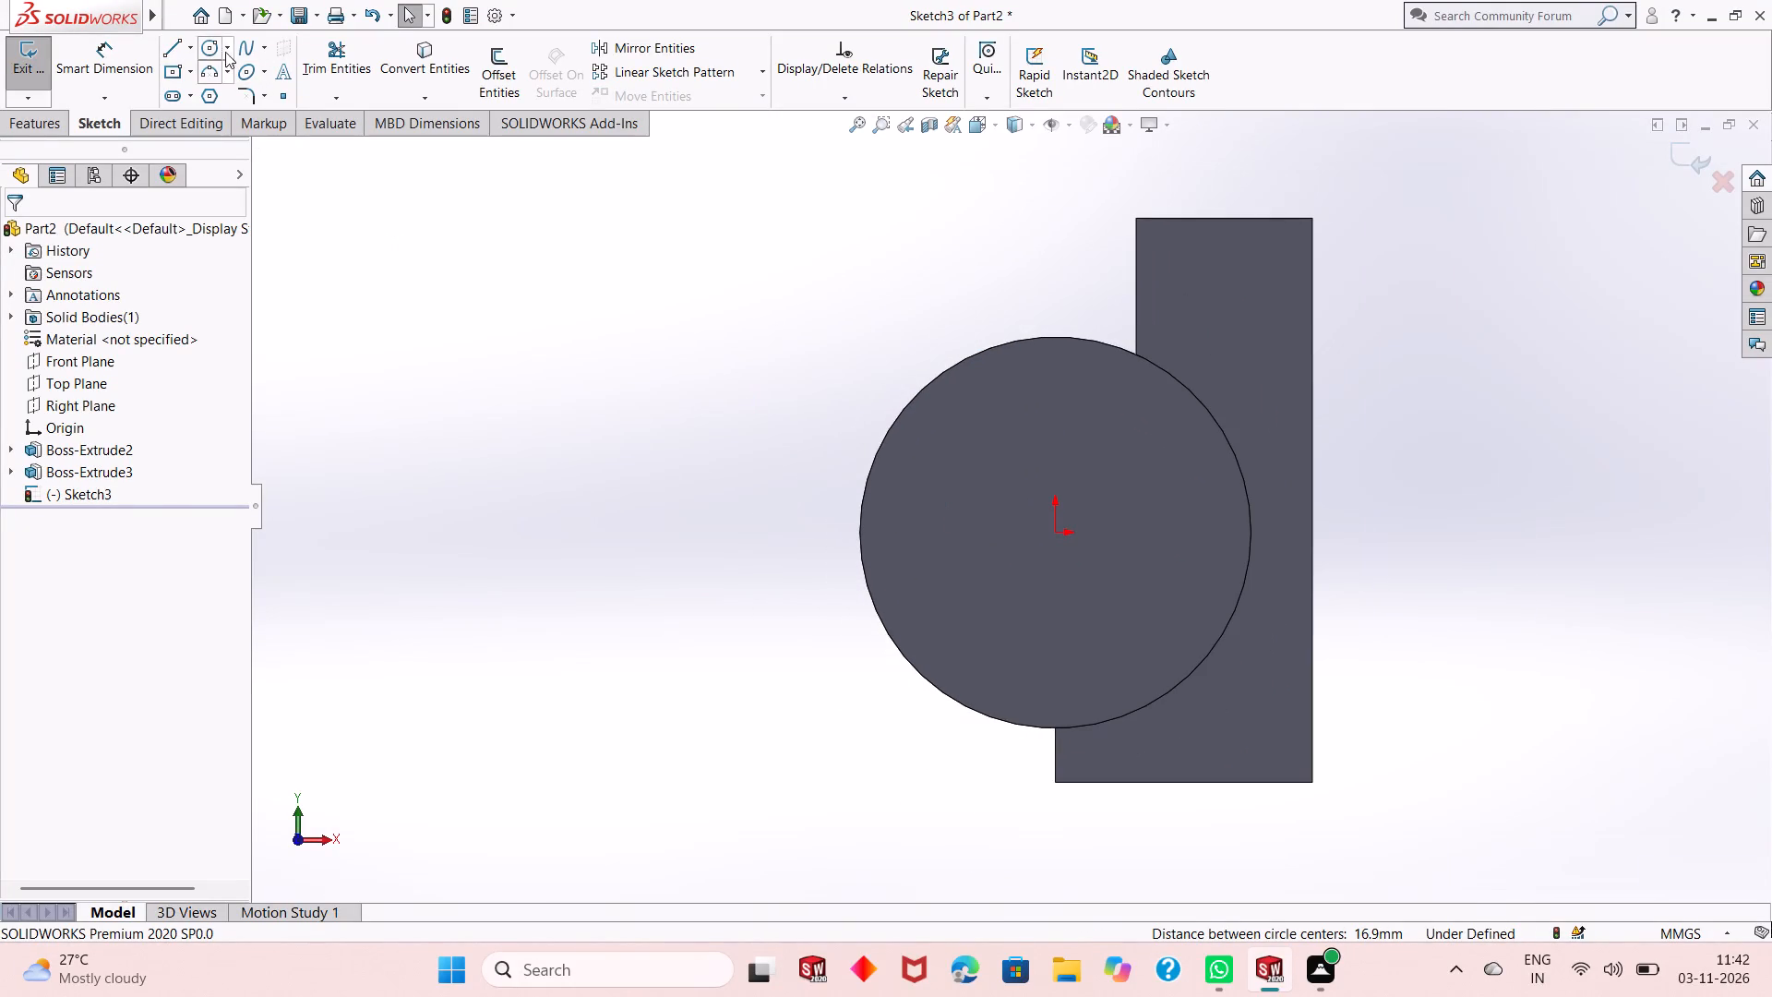
{"action": "left_click", "coordinate": [218, 46]}
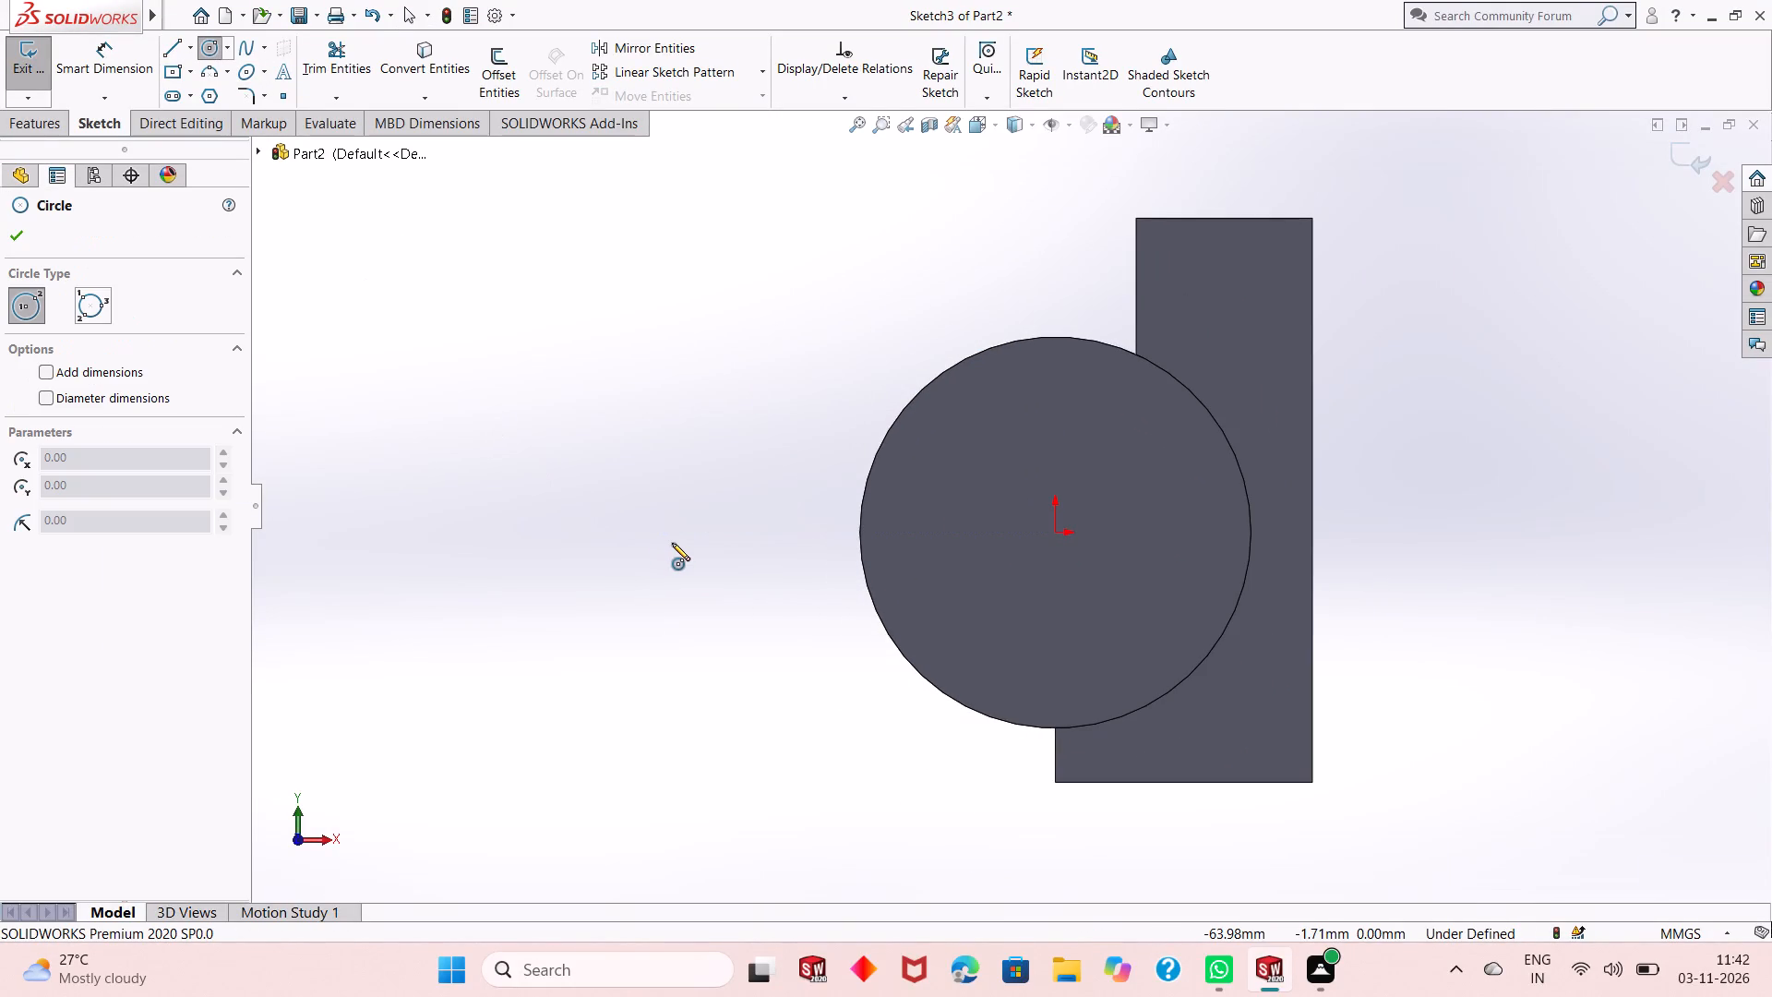
{"action": "left_click", "coordinate": [842, 559]}
{"action": "left_click", "coordinate": [832, 593]}
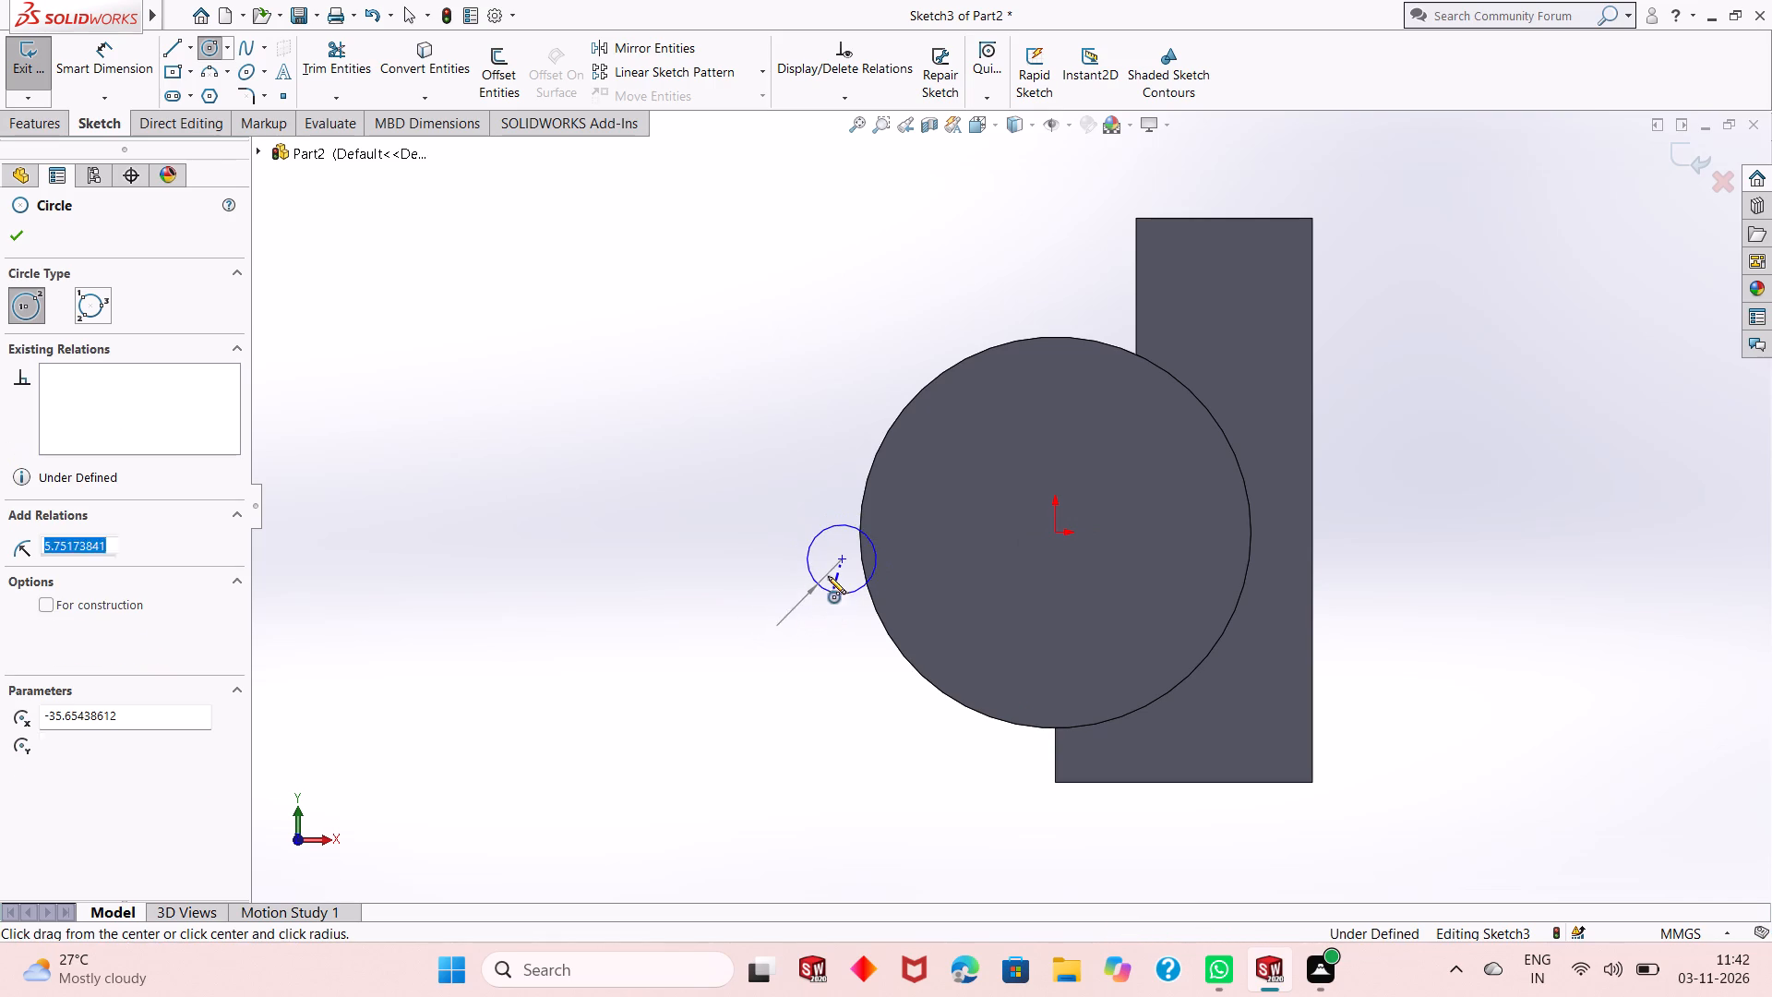
{"action": "left_click", "coordinate": [859, 419]}
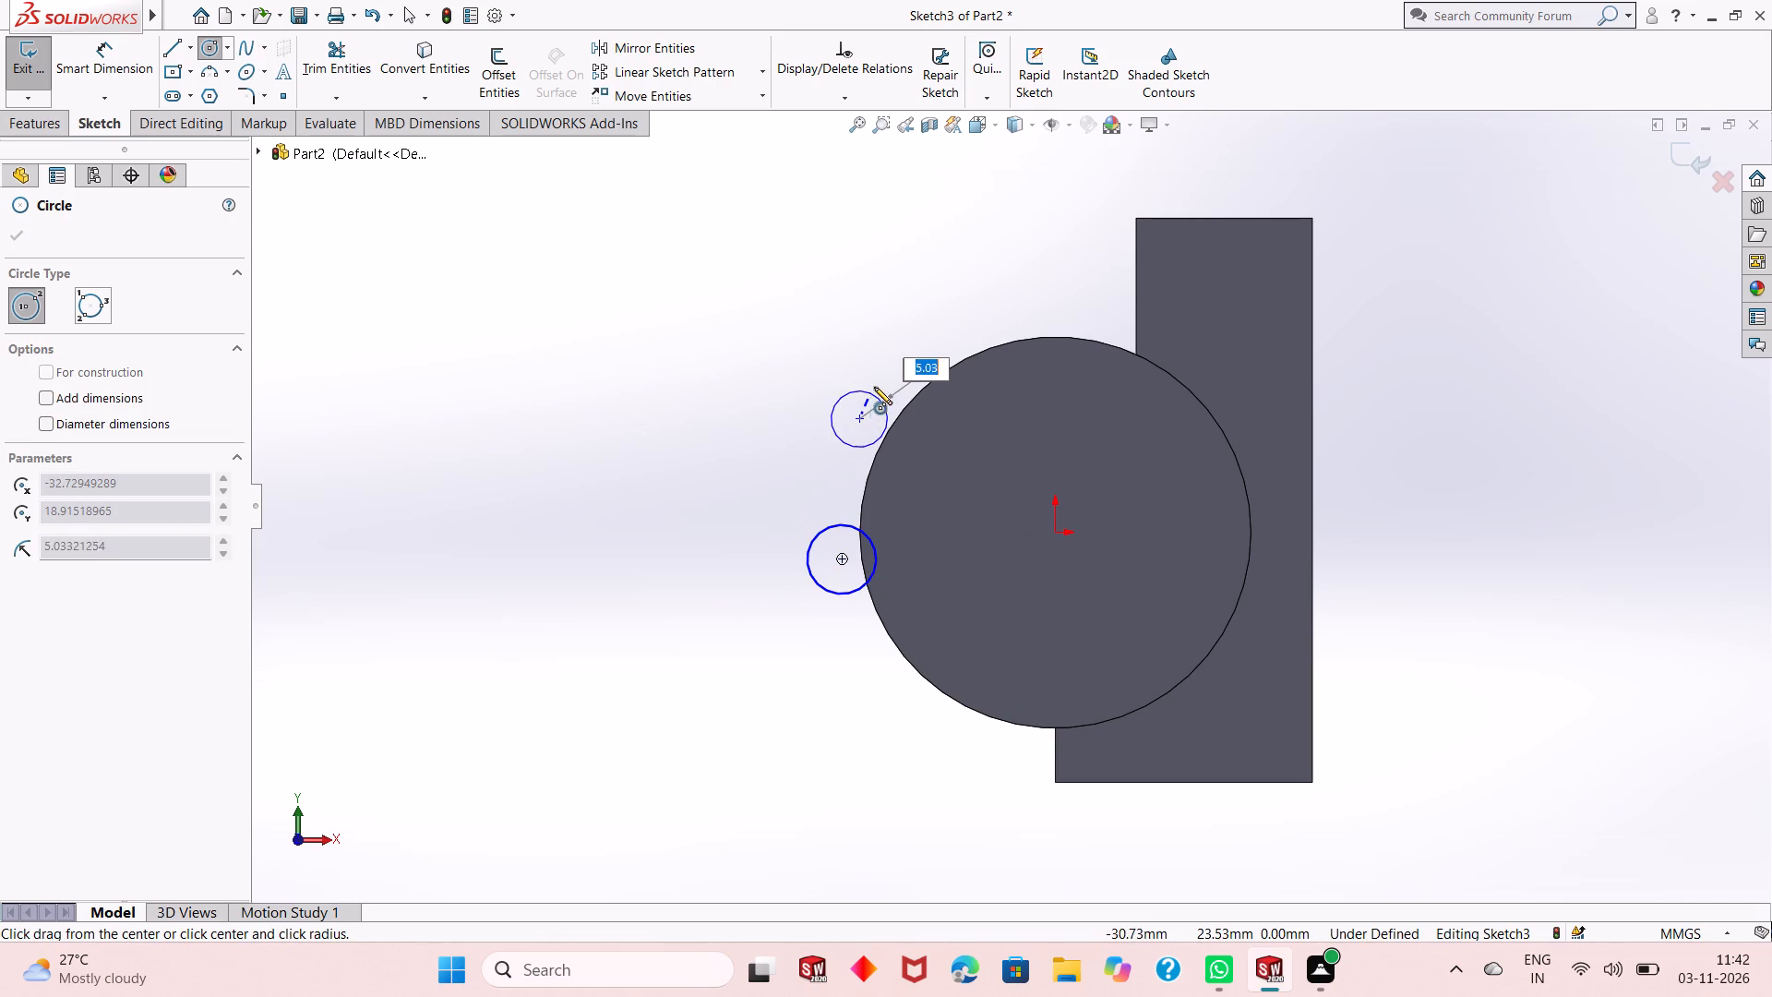
{"action": "left_click", "coordinate": [874, 385]}
{"action": "right_click", "coordinate": [526, 284]}
{"action": "left_click", "coordinate": [560, 295]}
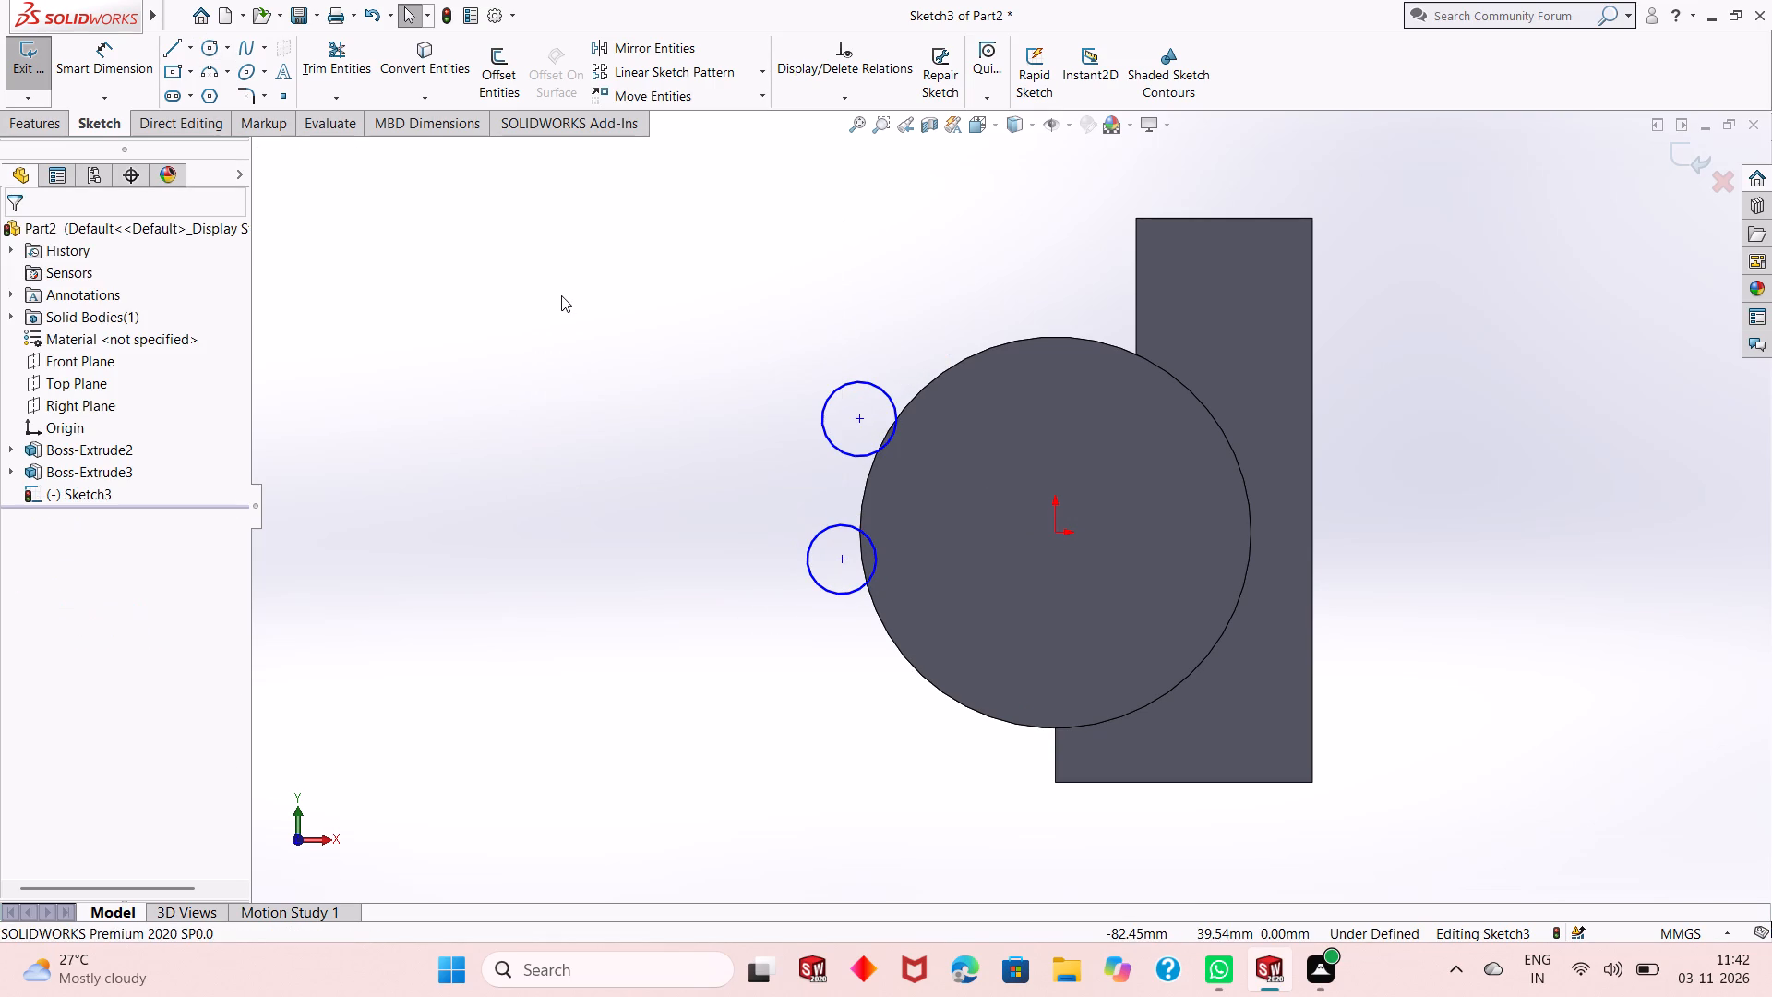
Dimension the lower small circle's diameter as 8 mm and leave the Smart Dimension command.
{"action": "left_click", "coordinate": [114, 64]}
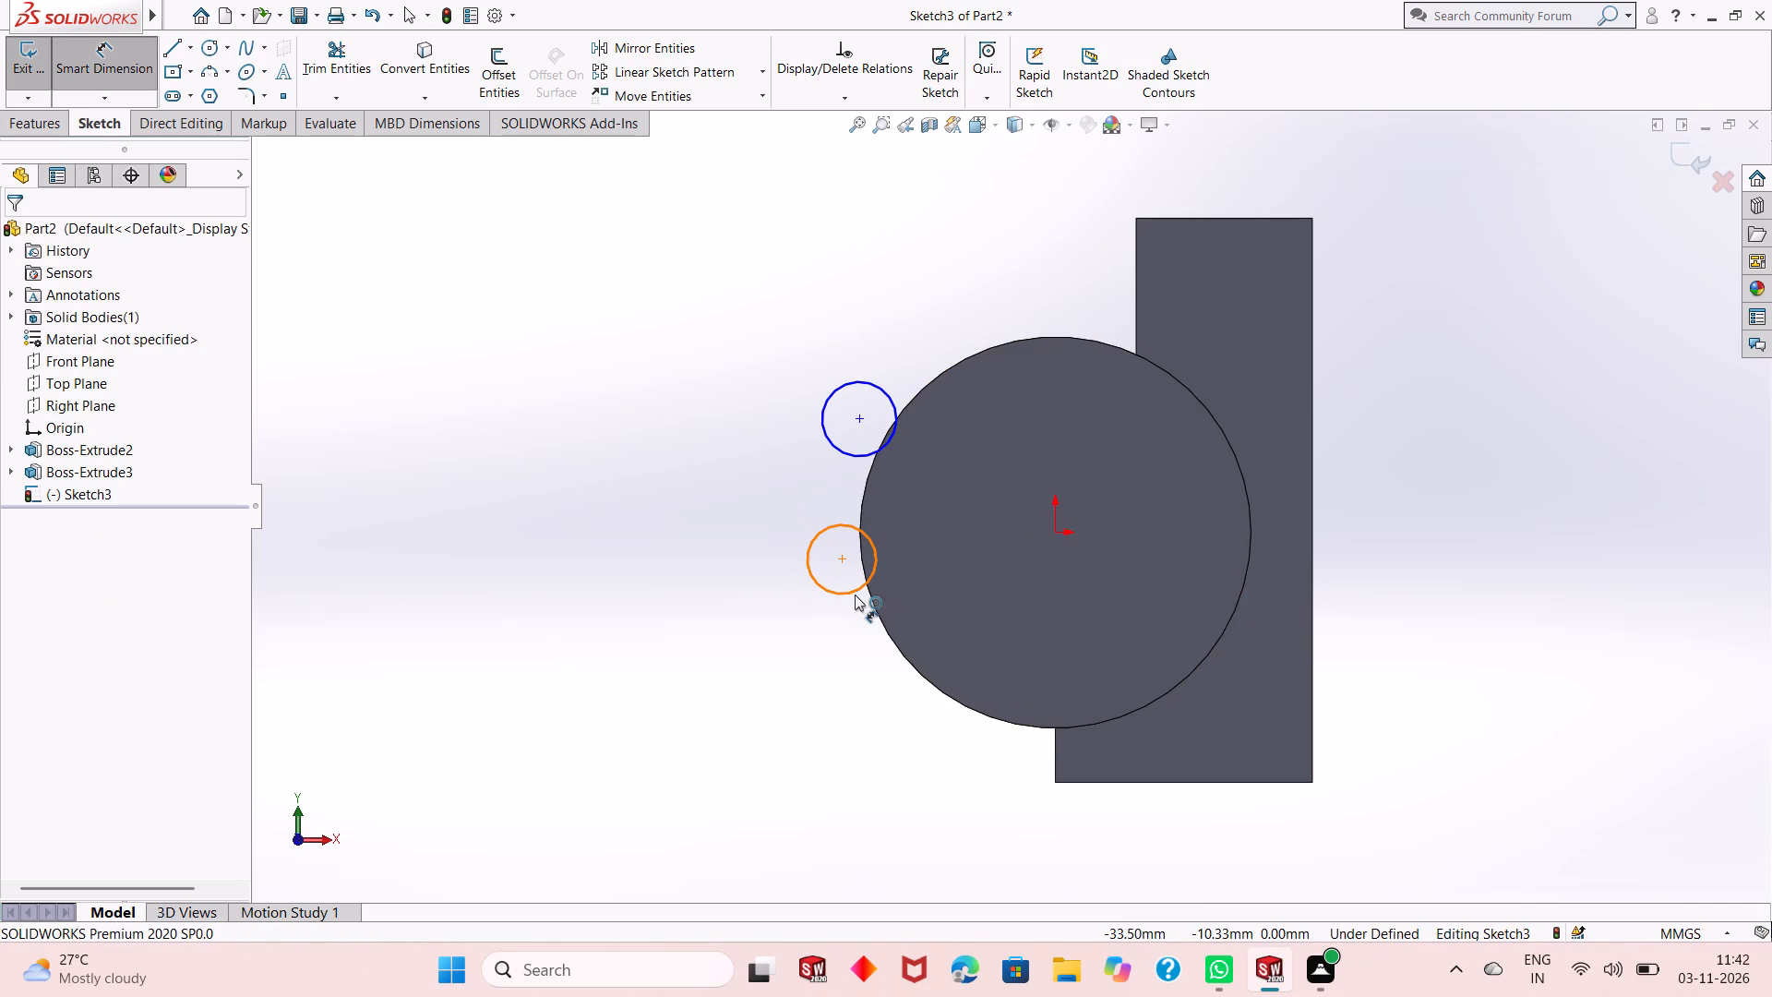
{"action": "left_click", "coordinate": [852, 595]}
{"action": "left_click", "coordinate": [604, 726]}
{"action": "key", "text": "8"}
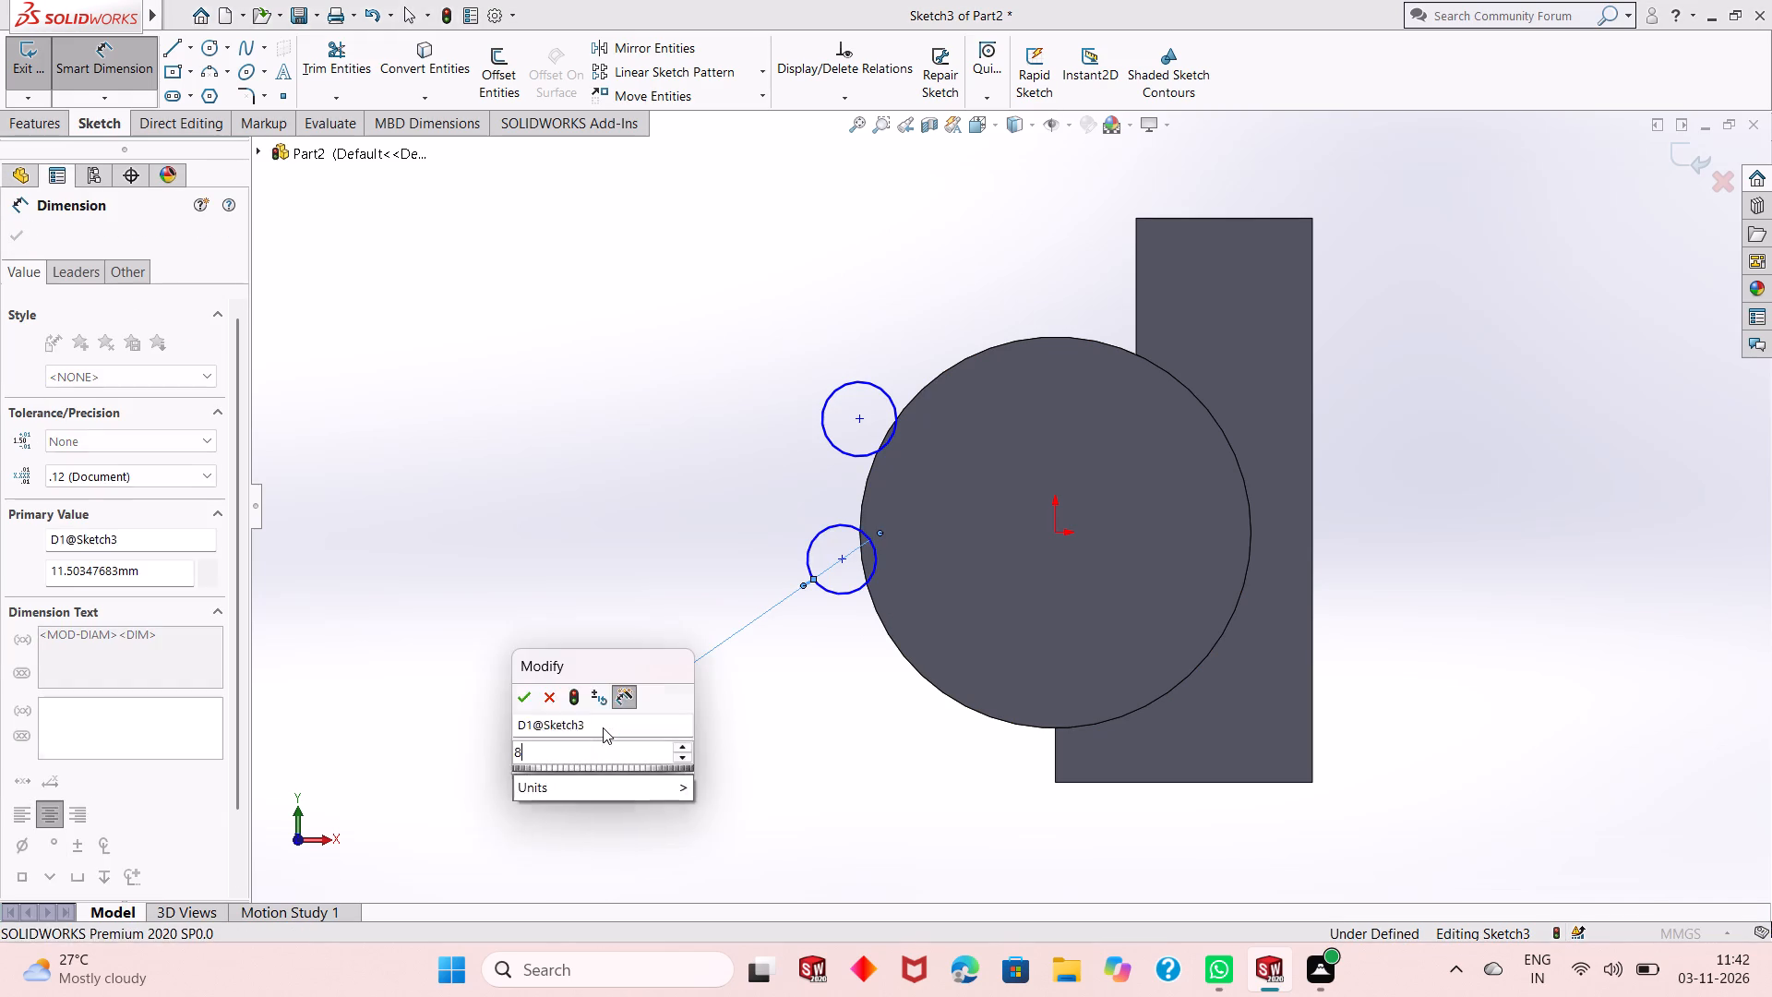
{"action": "key", "text": "Return"}
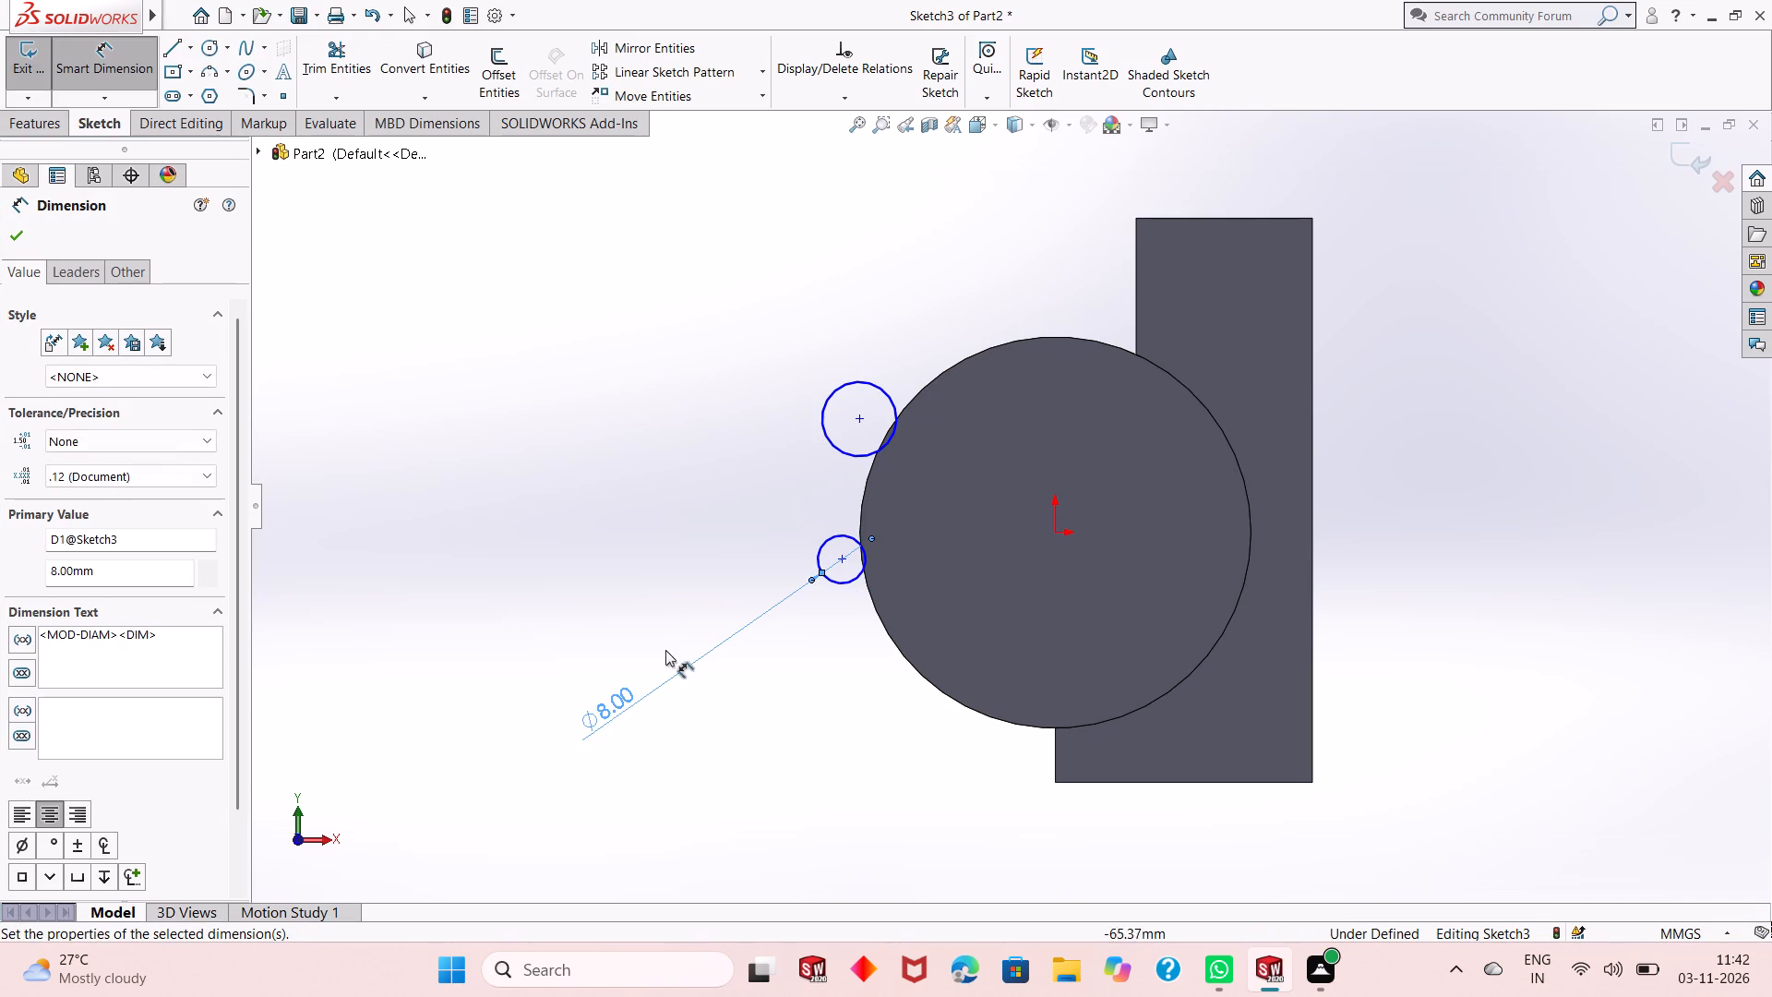
{"action": "right_click", "coordinate": [653, 366]}
{"action": "left_click", "coordinate": [693, 422]}
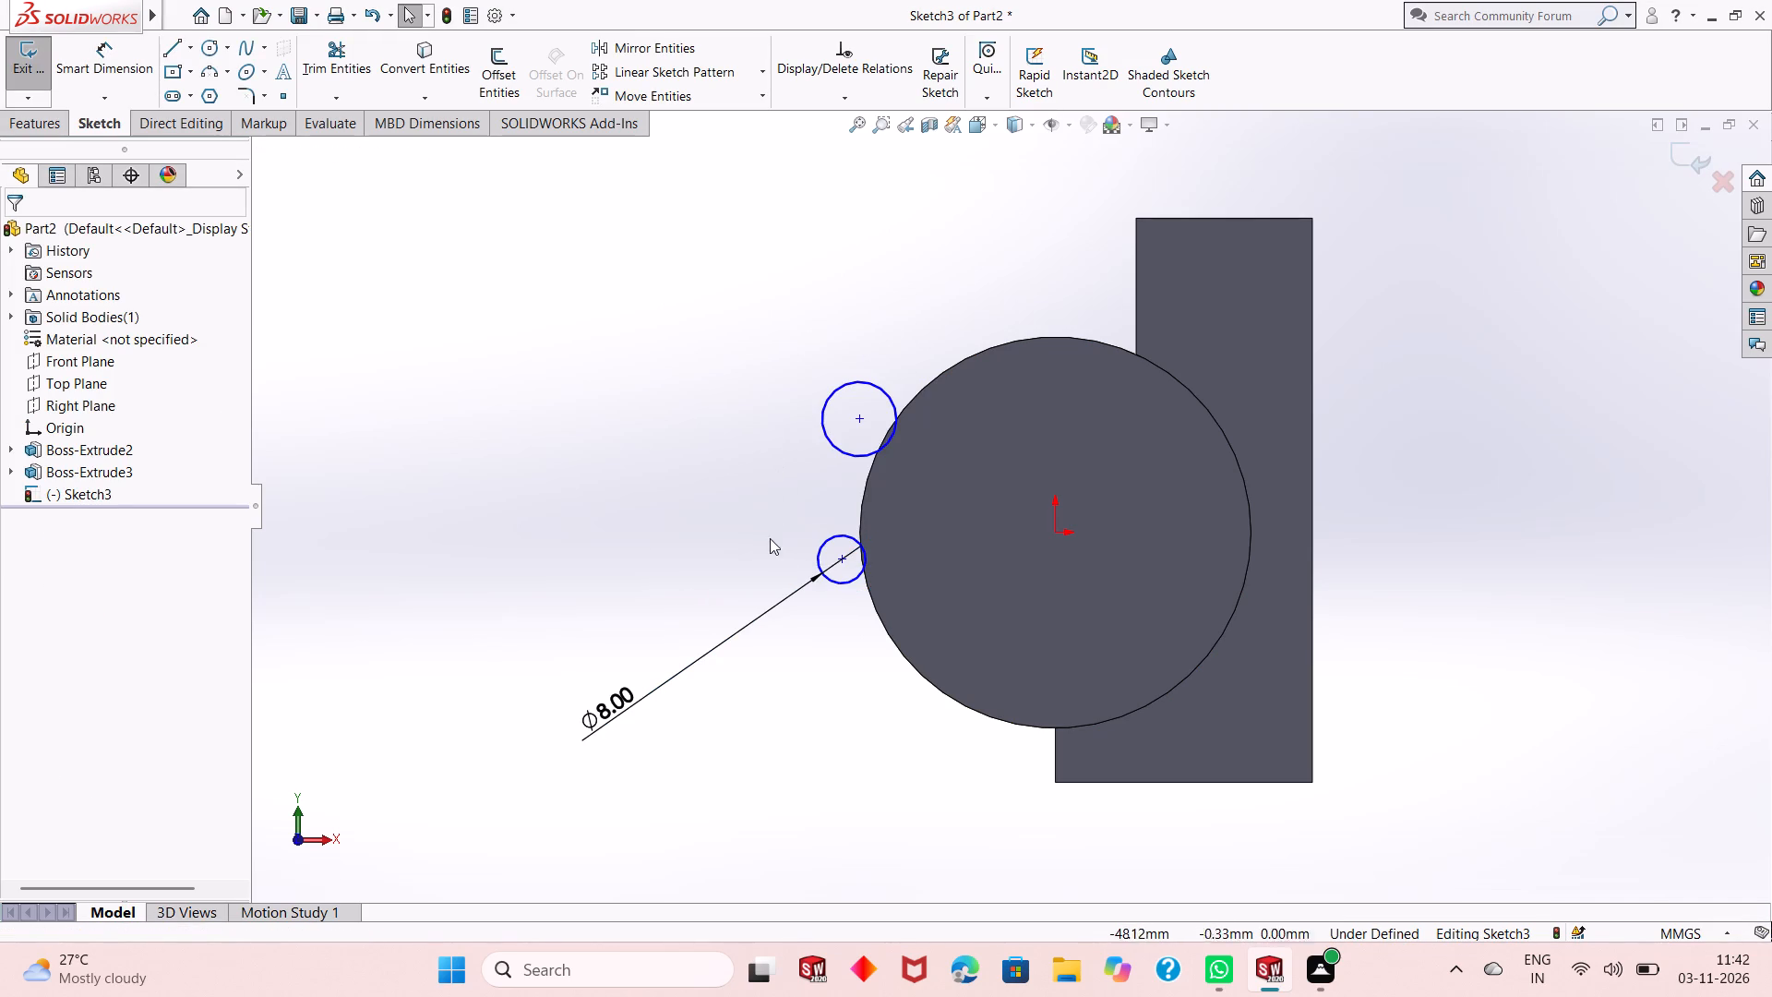
Add an equal relation between the lower and upper small circles.
{"action": "left_click", "coordinate": [819, 550]}
{"action": "left_click", "coordinate": [838, 450], "text": "ctrl"}
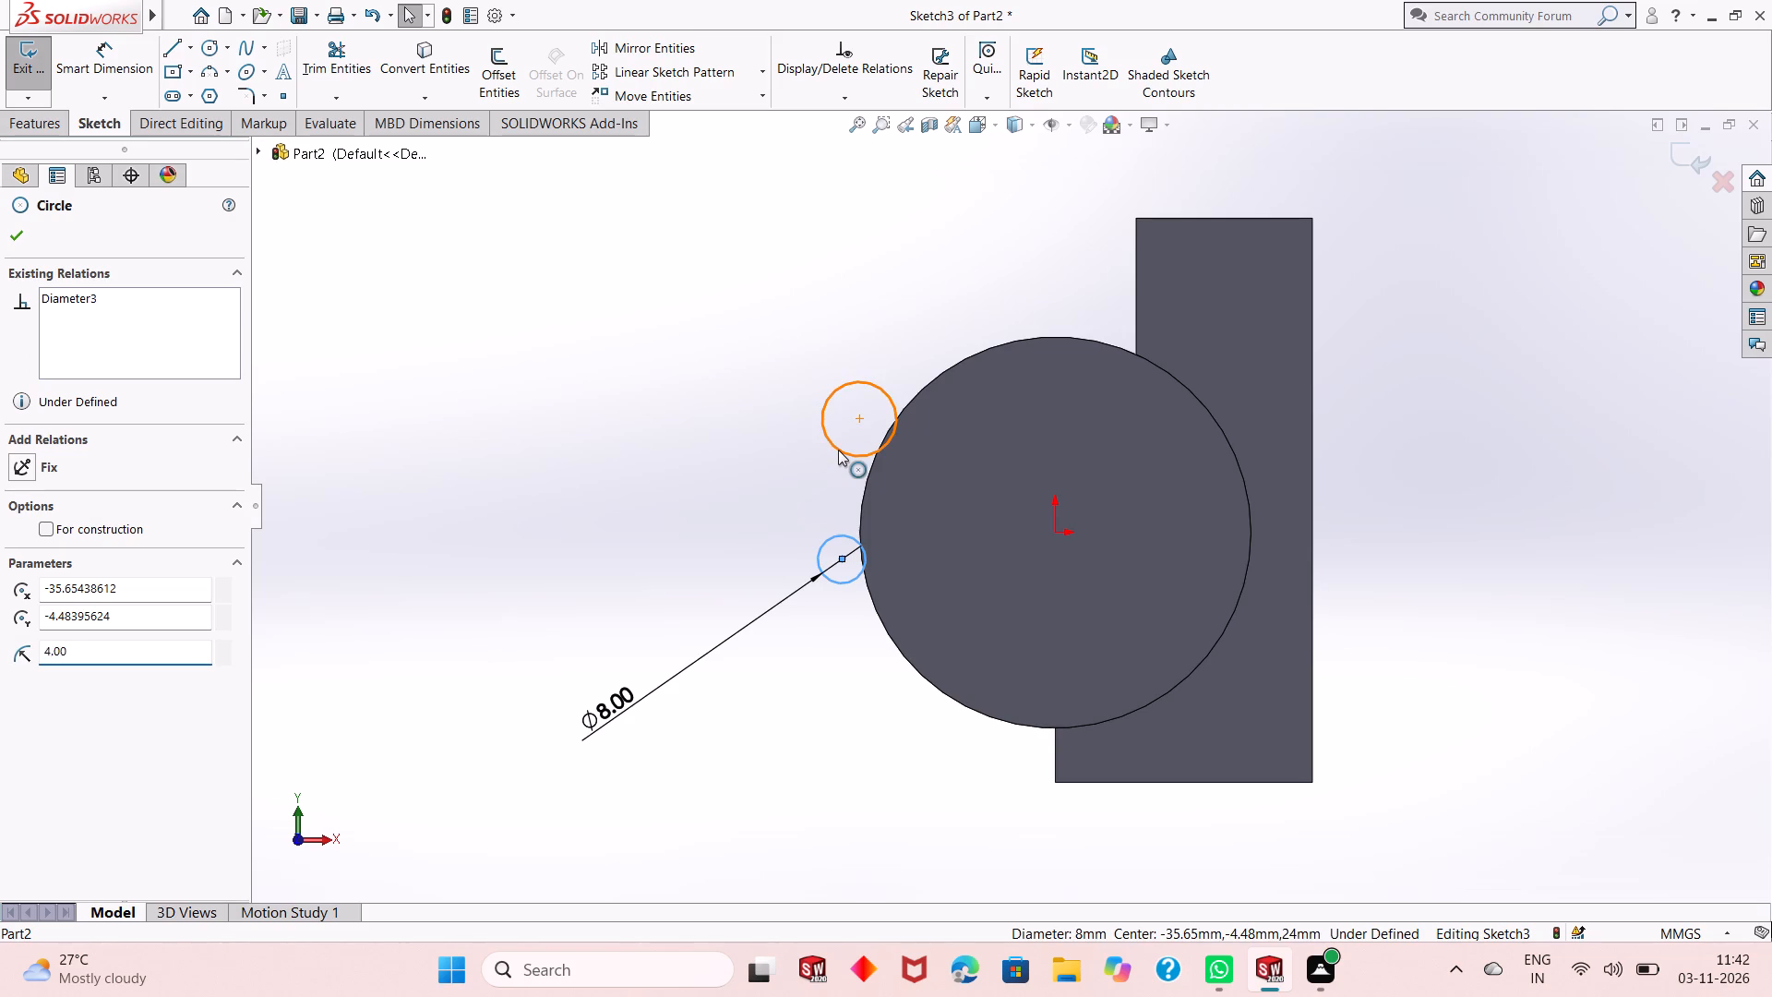
{"action": "left_click", "coordinate": [979, 368]}
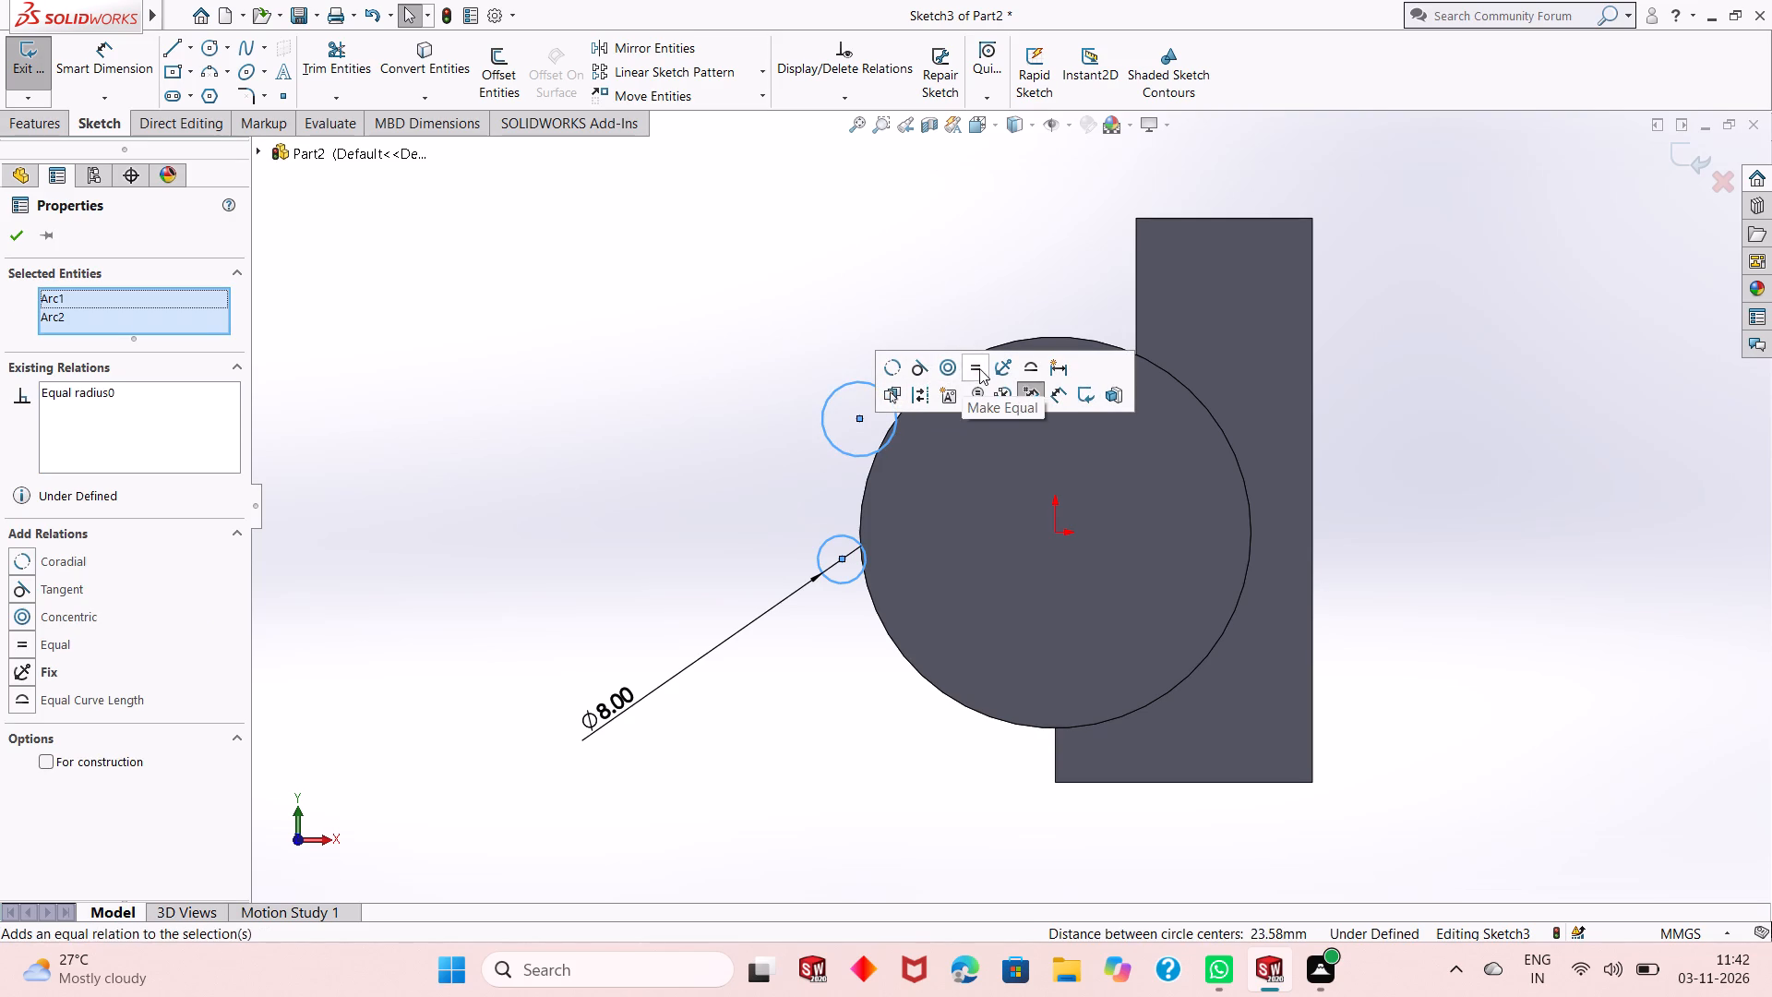
{"action": "left_click", "coordinate": [25, 239]}
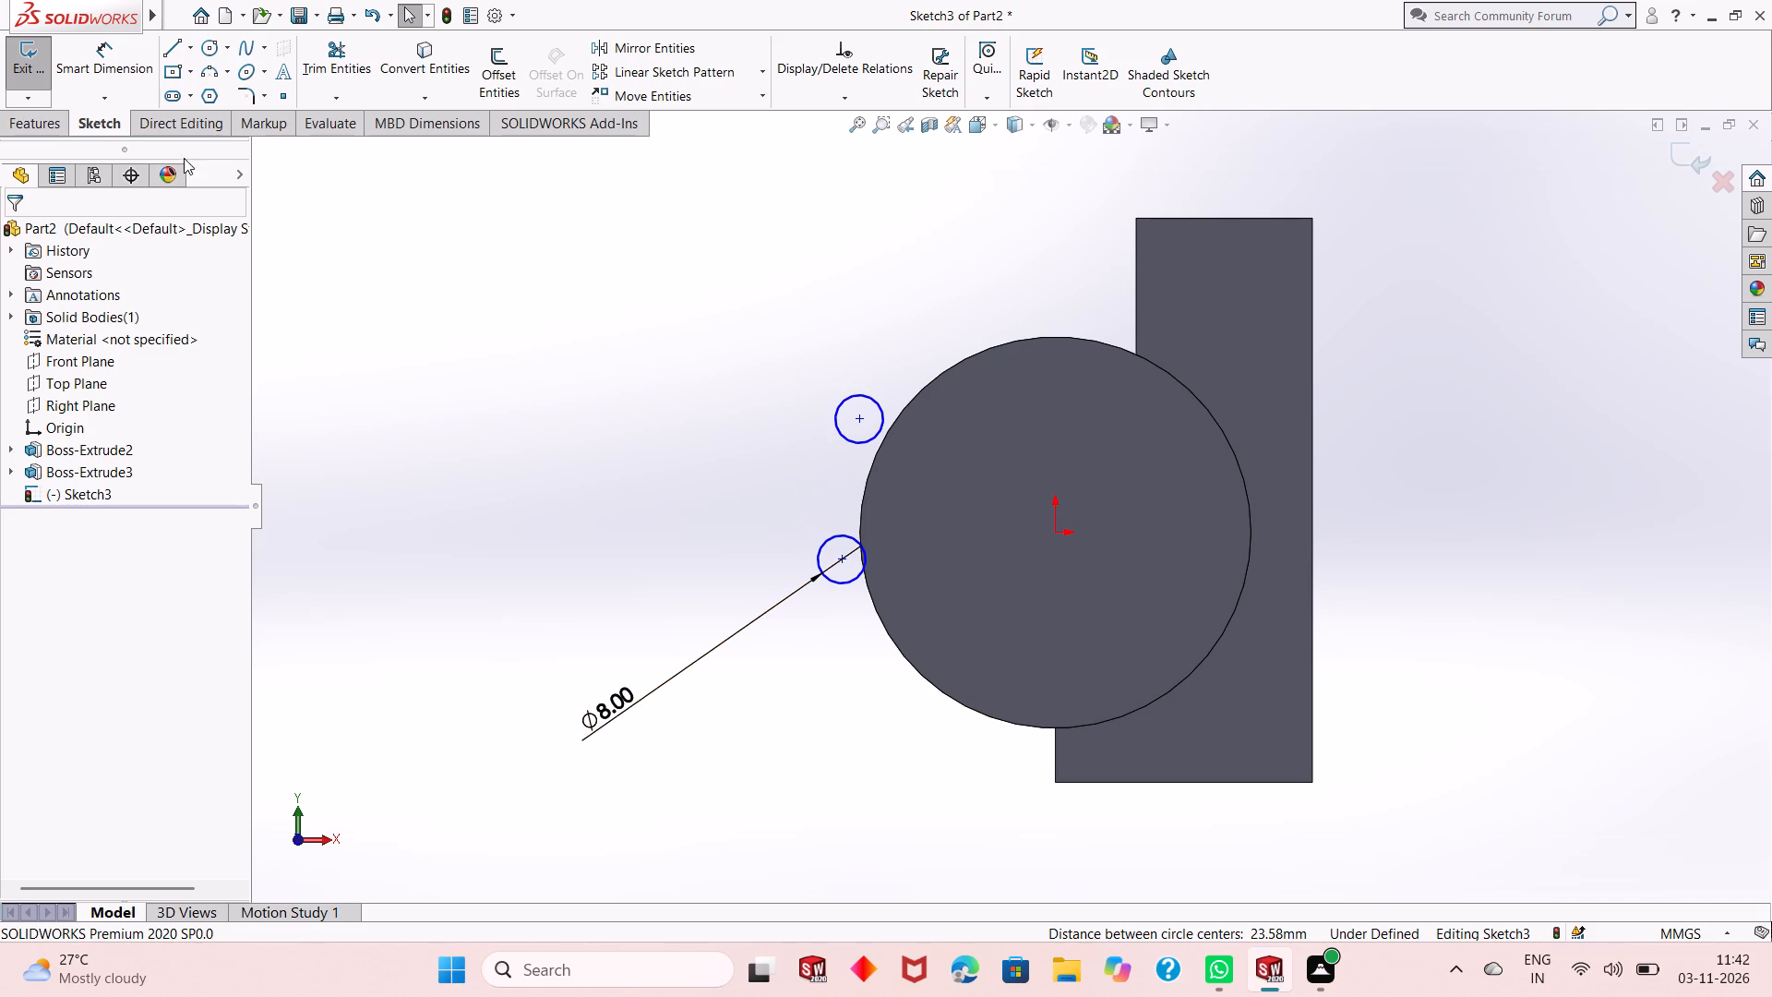
Dimension the horizontal distance from the lower small circle's centre to the block's far vertical edge as 75.45 mm.
{"action": "left_click", "coordinate": [124, 67]}
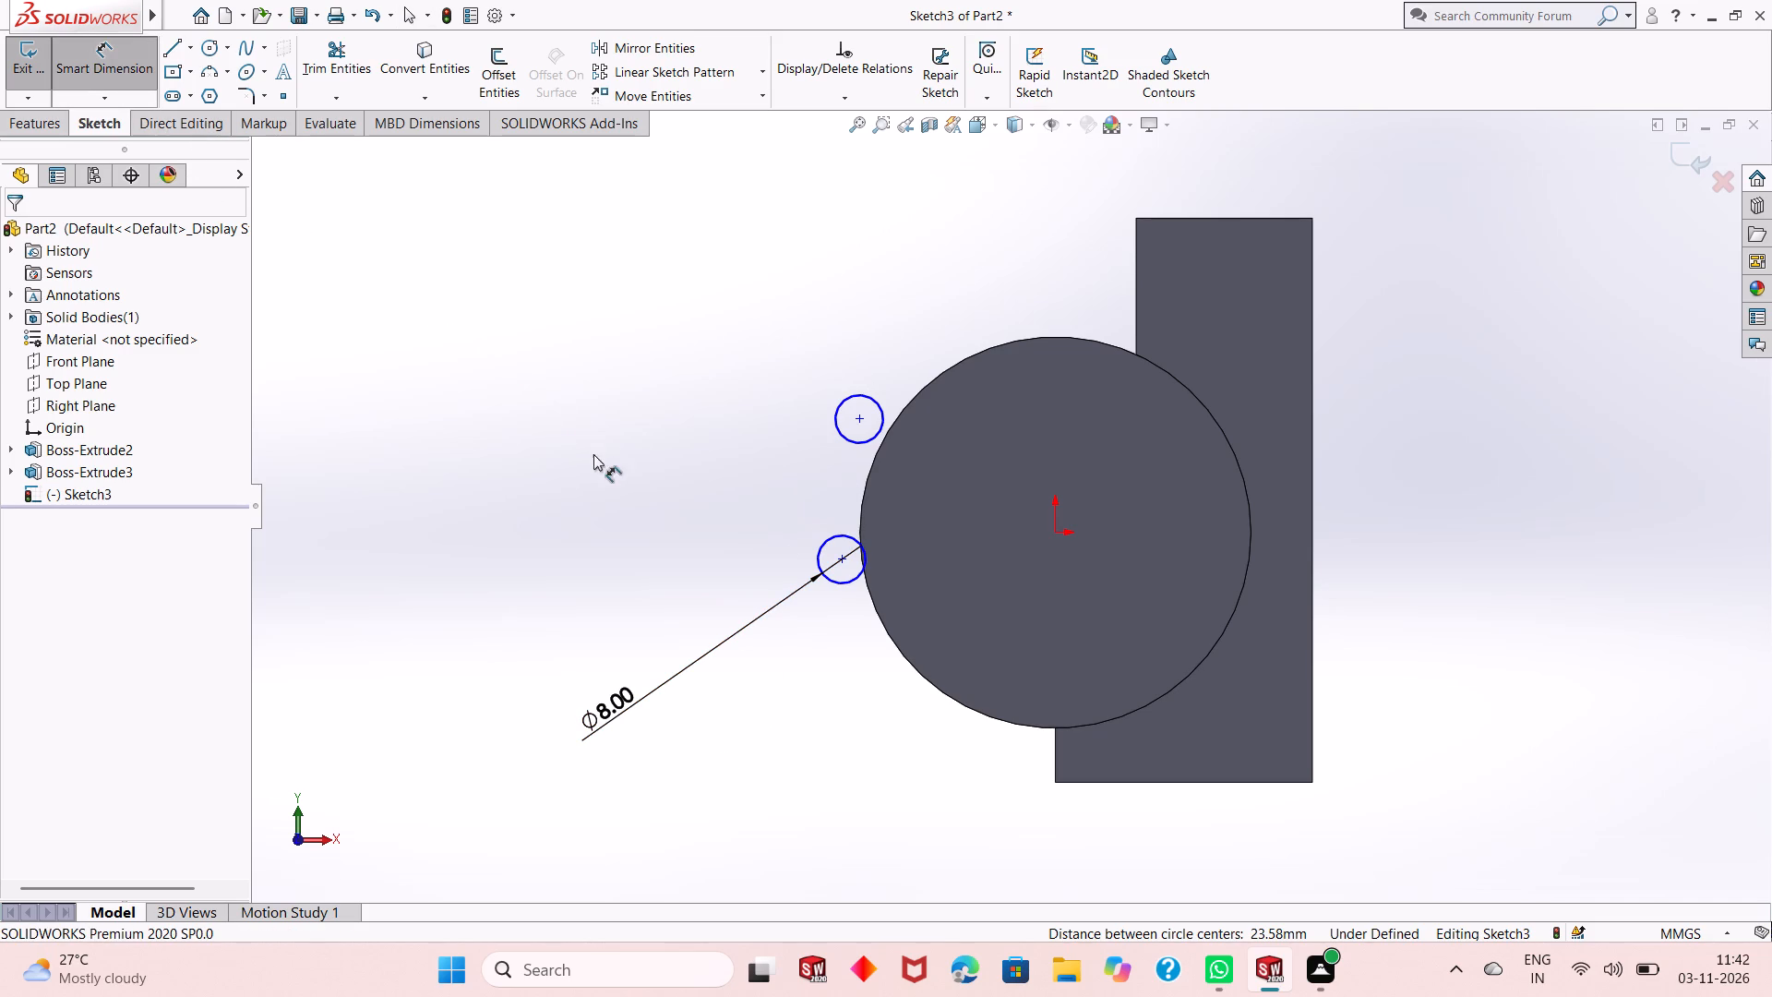
{"action": "left_click", "coordinate": [839, 561]}
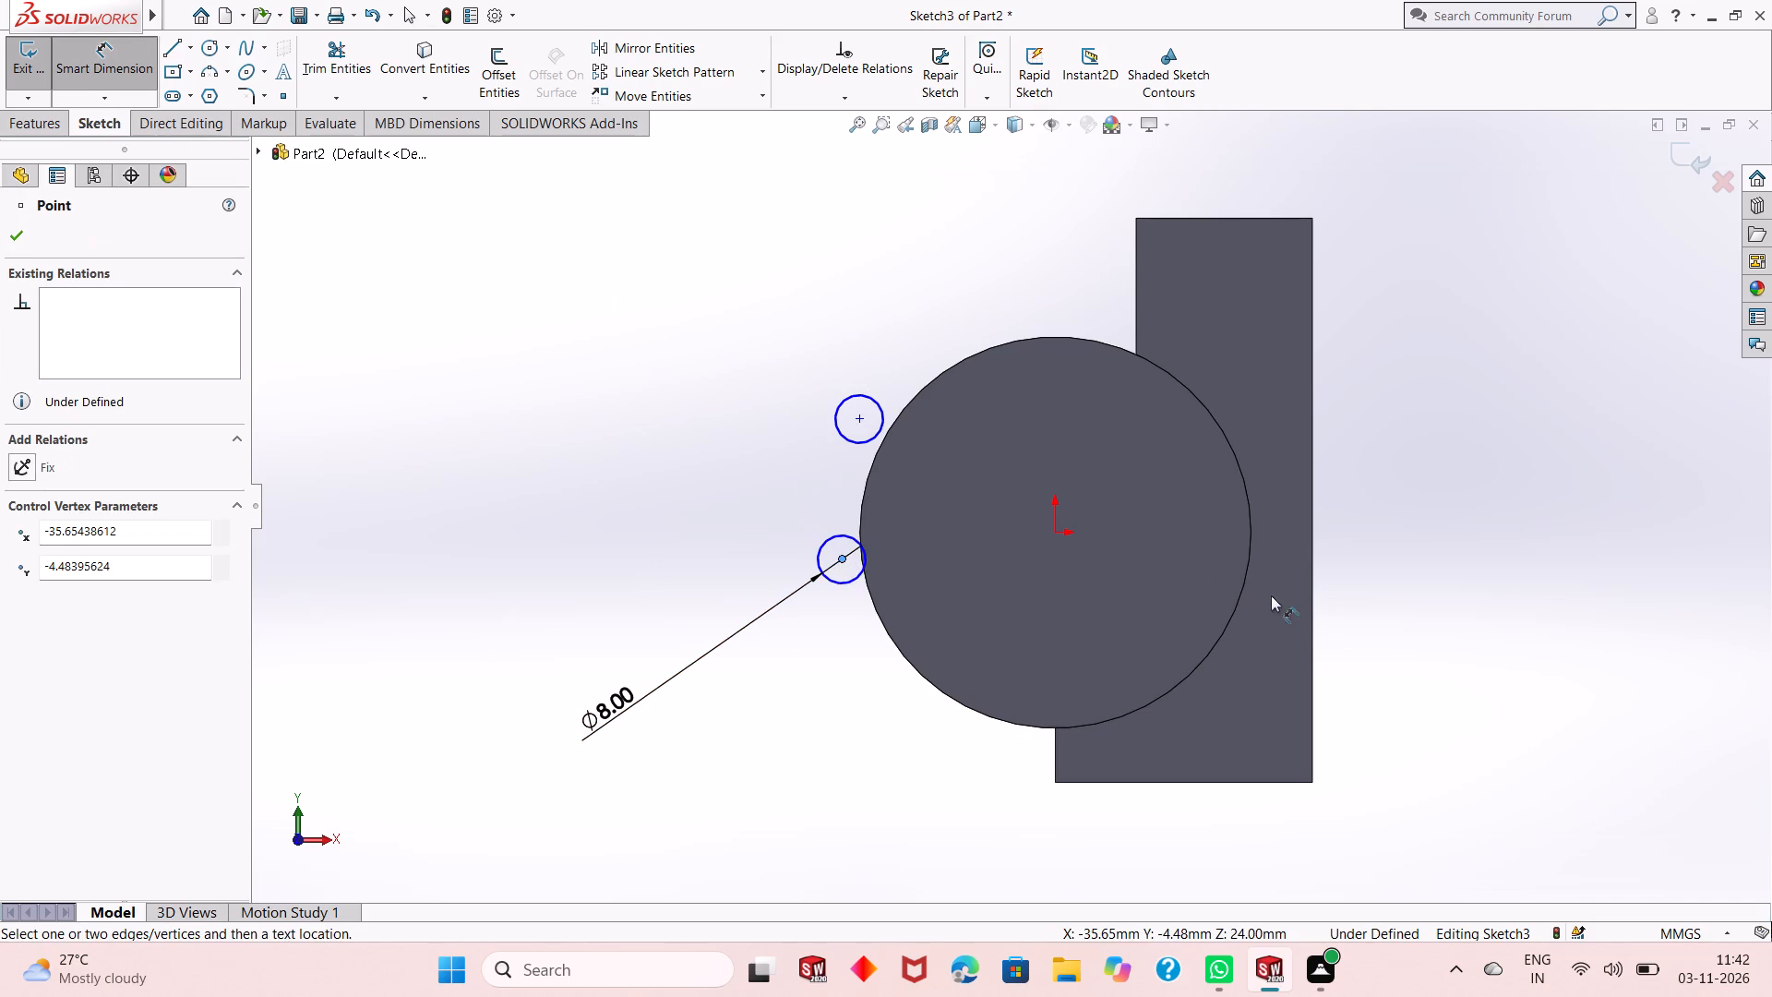
{"action": "left_click", "coordinate": [1313, 645]}
{"action": "left_click", "coordinate": [921, 835]}
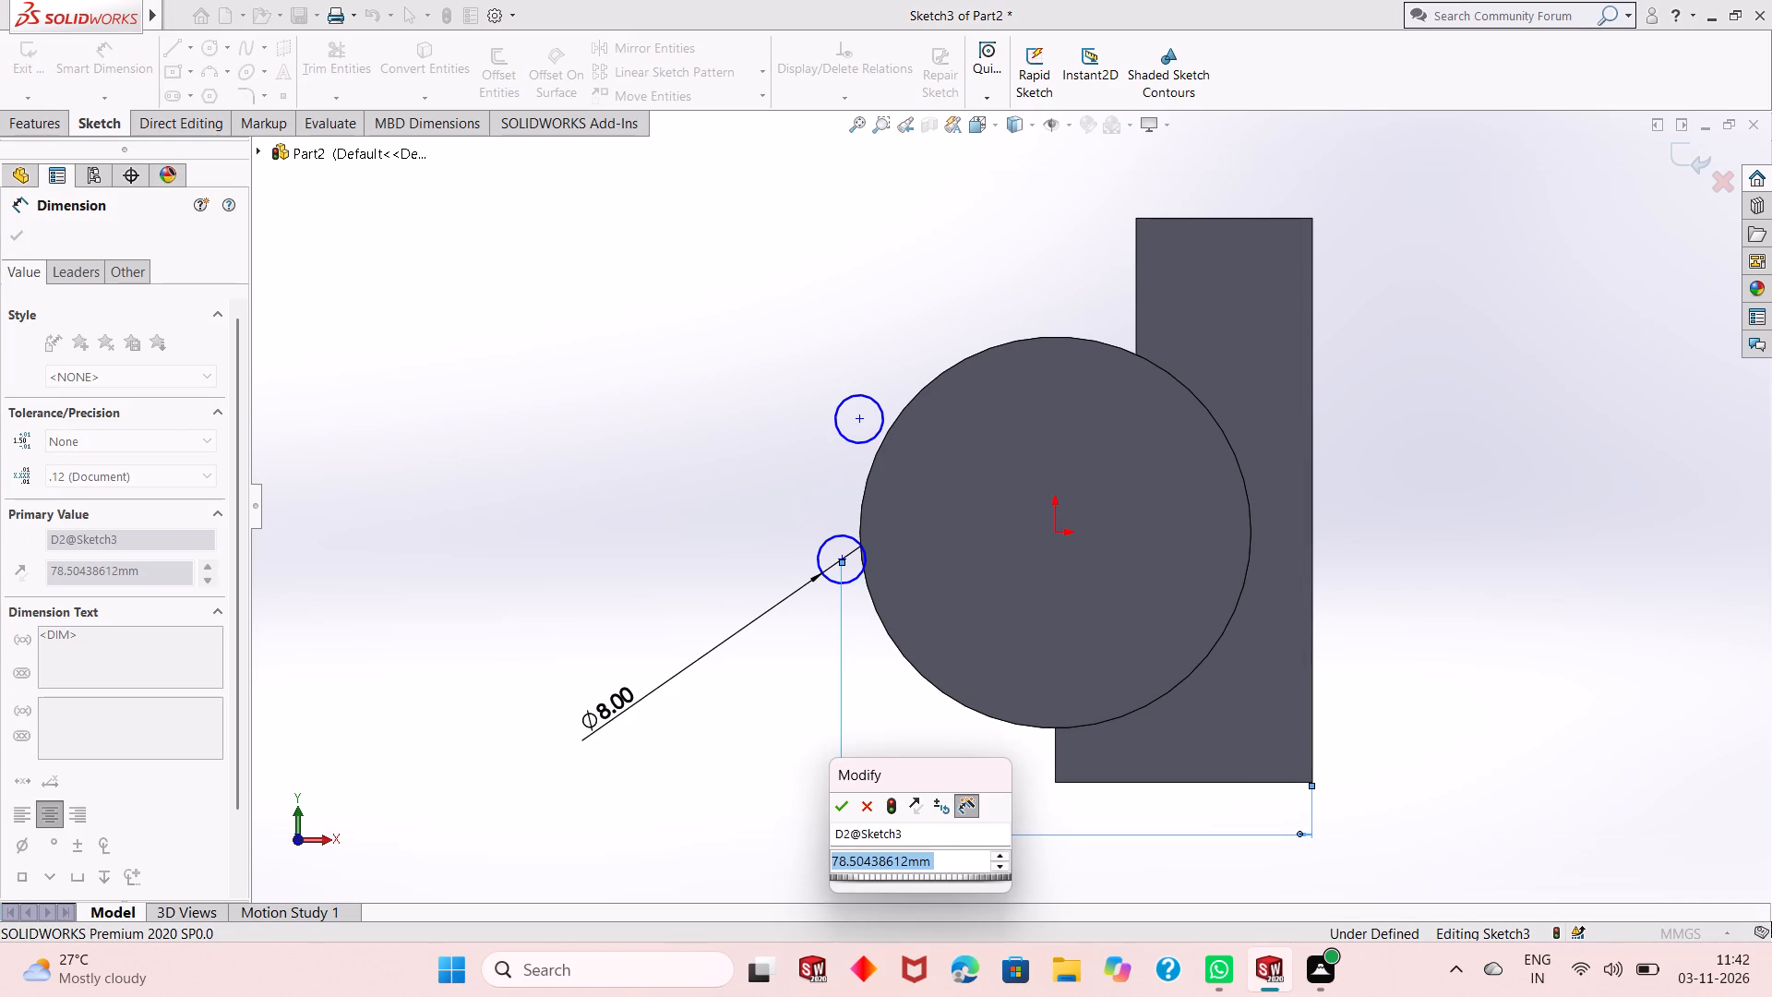
{"action": "key", "text": "7"}
{"action": "type", "text": "5.45"}
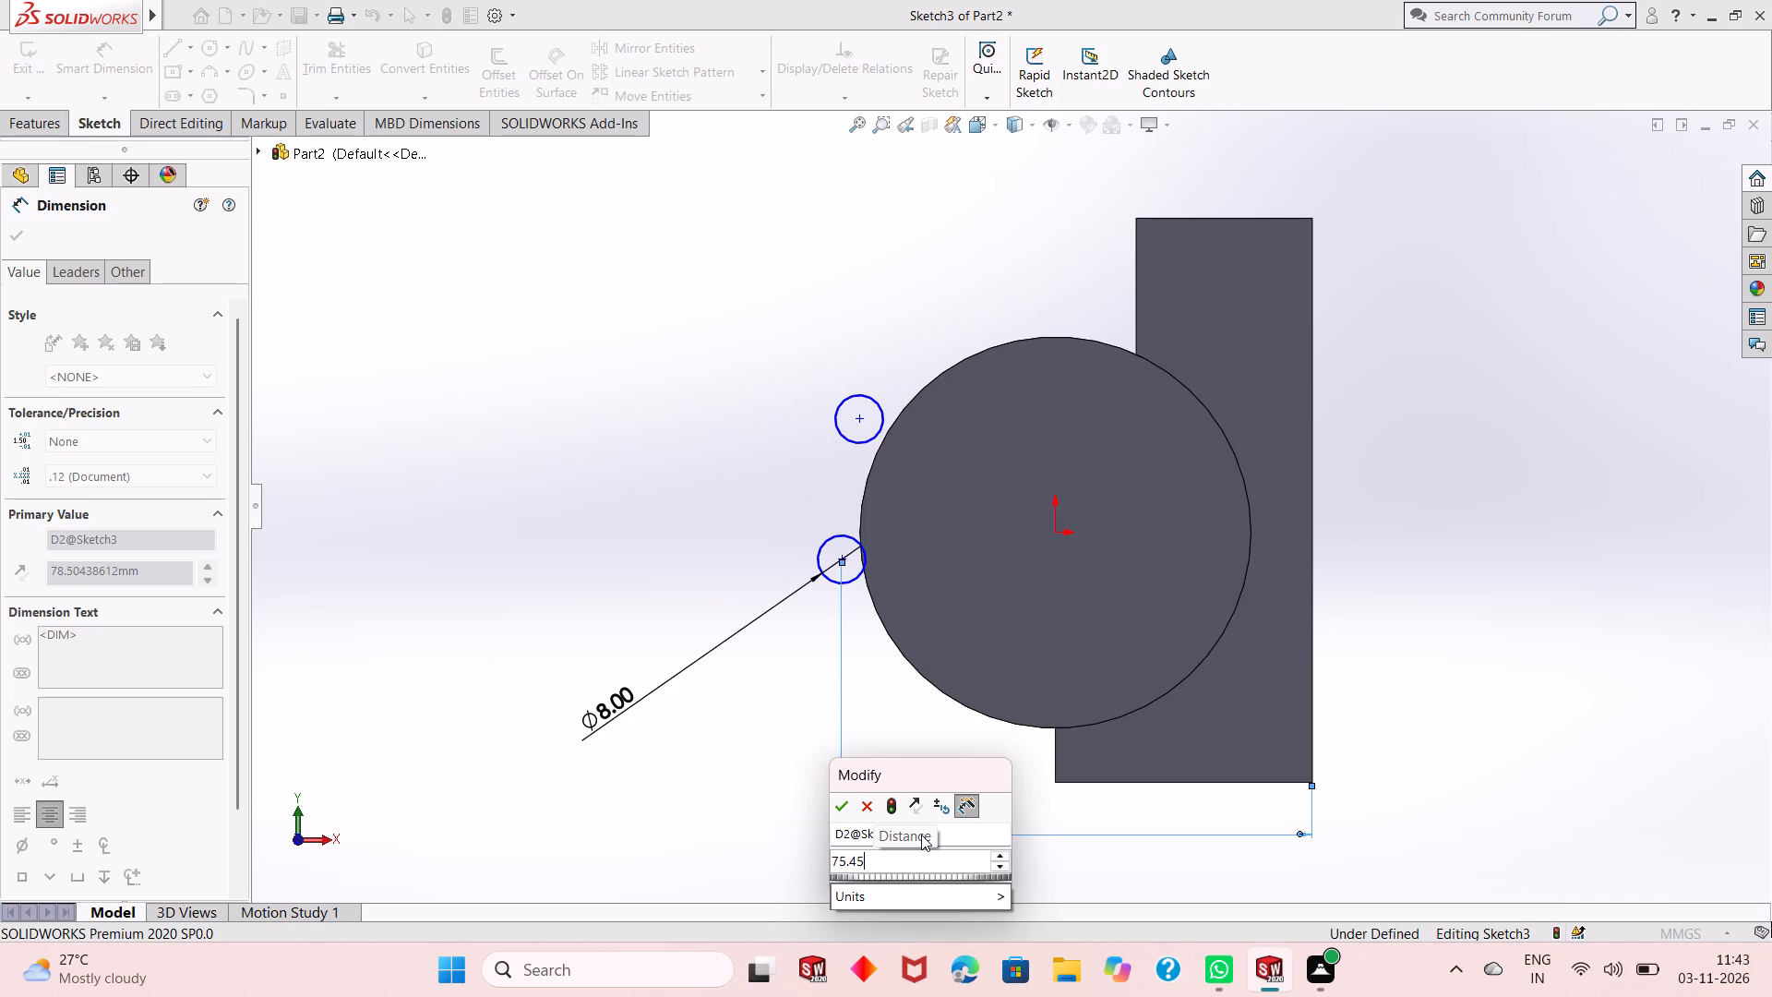
{"action": "key", "text": "Return"}
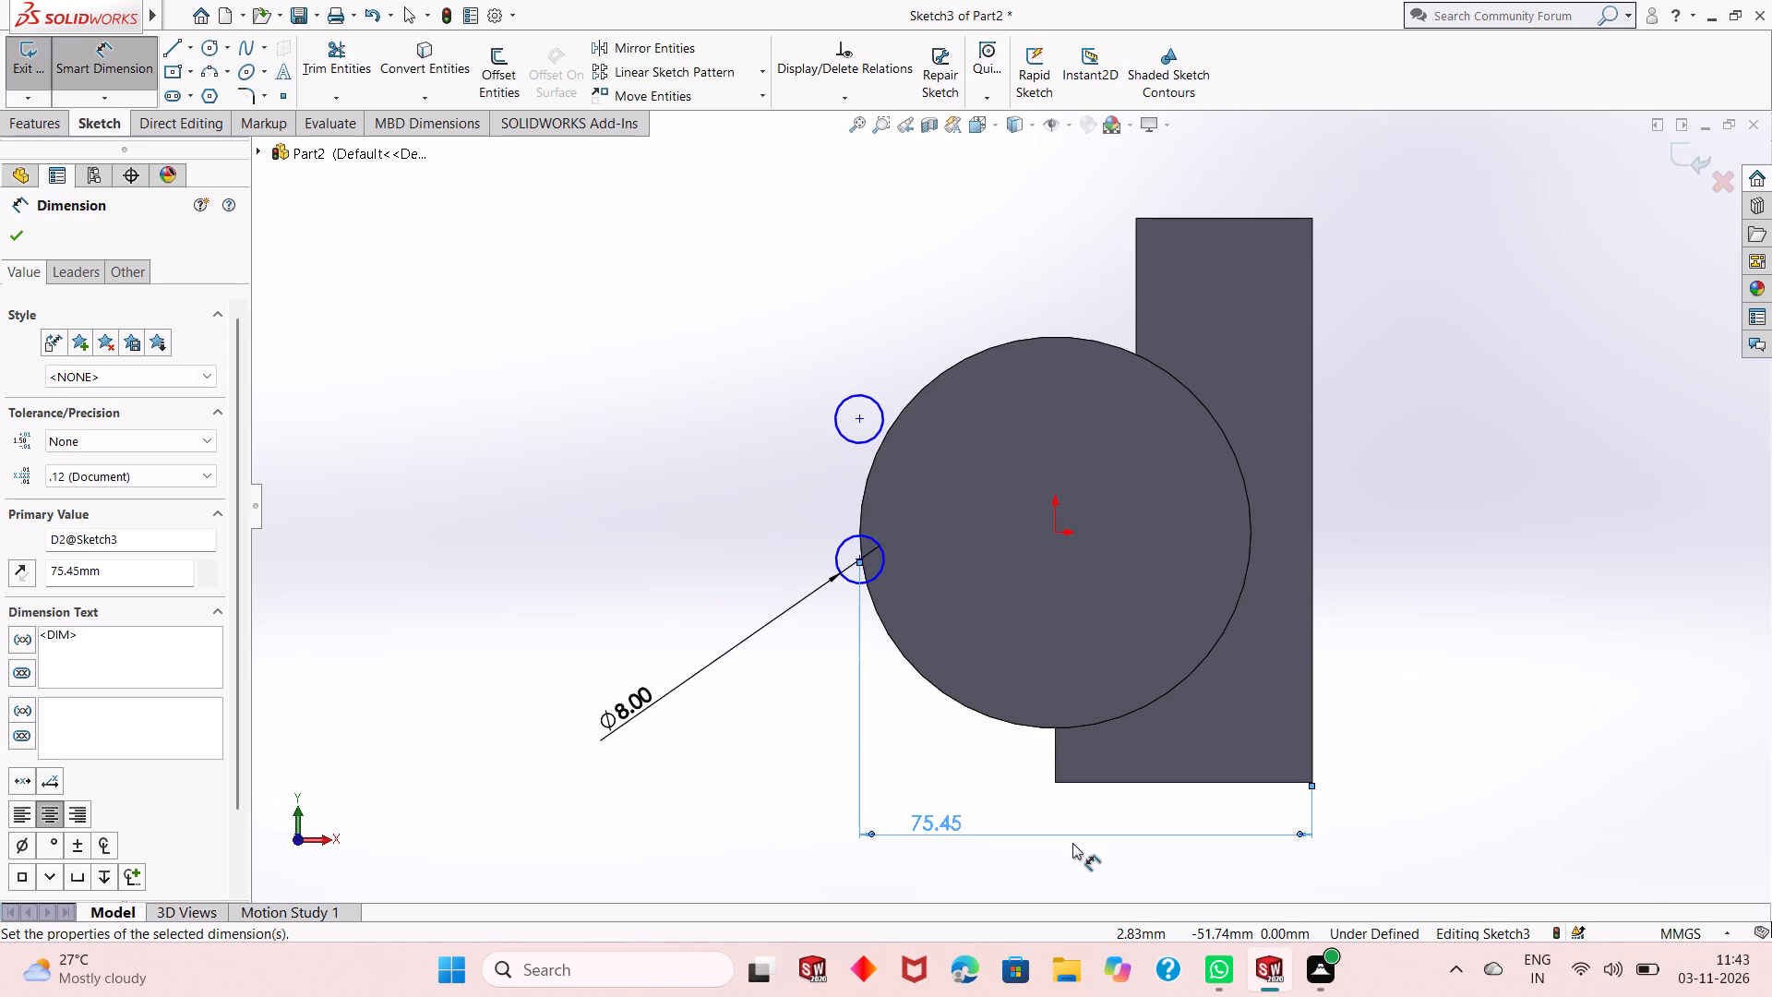
Dimension the horizontal distance from the upper small circle's centre to the block's far vertical edge as 70.18 mm.
{"action": "left_click", "coordinate": [859, 417]}
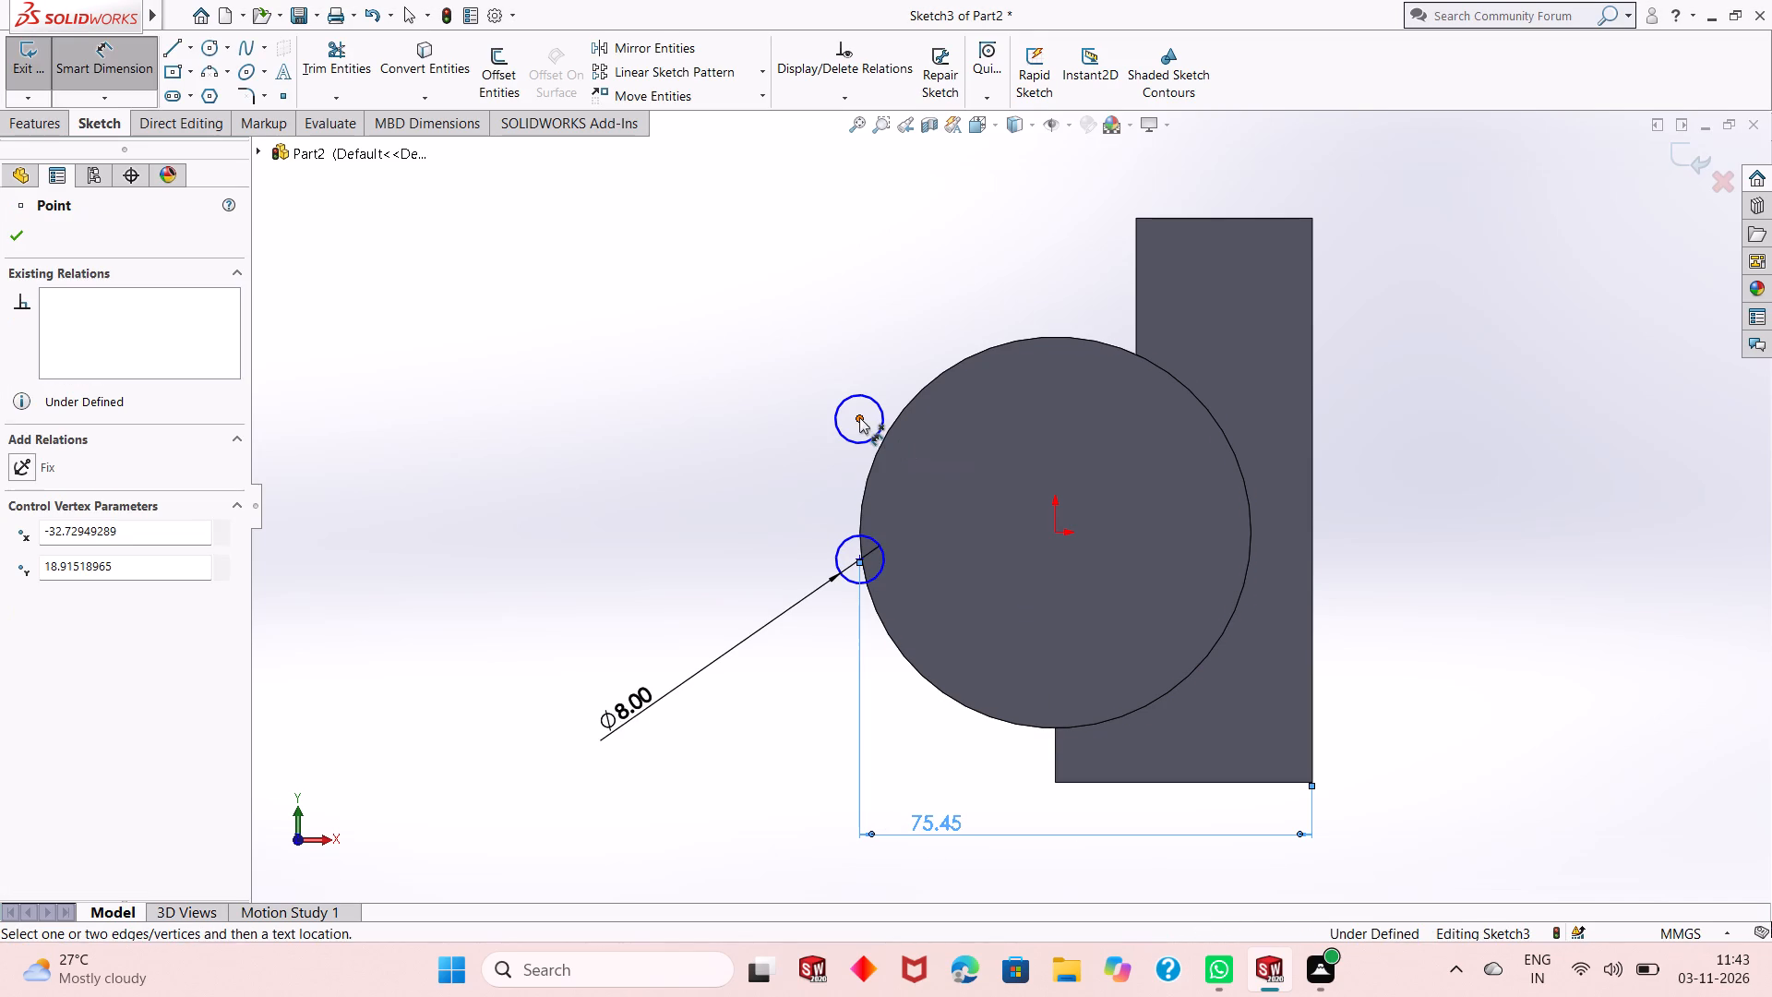
{"action": "left_click", "coordinate": [1310, 322]}
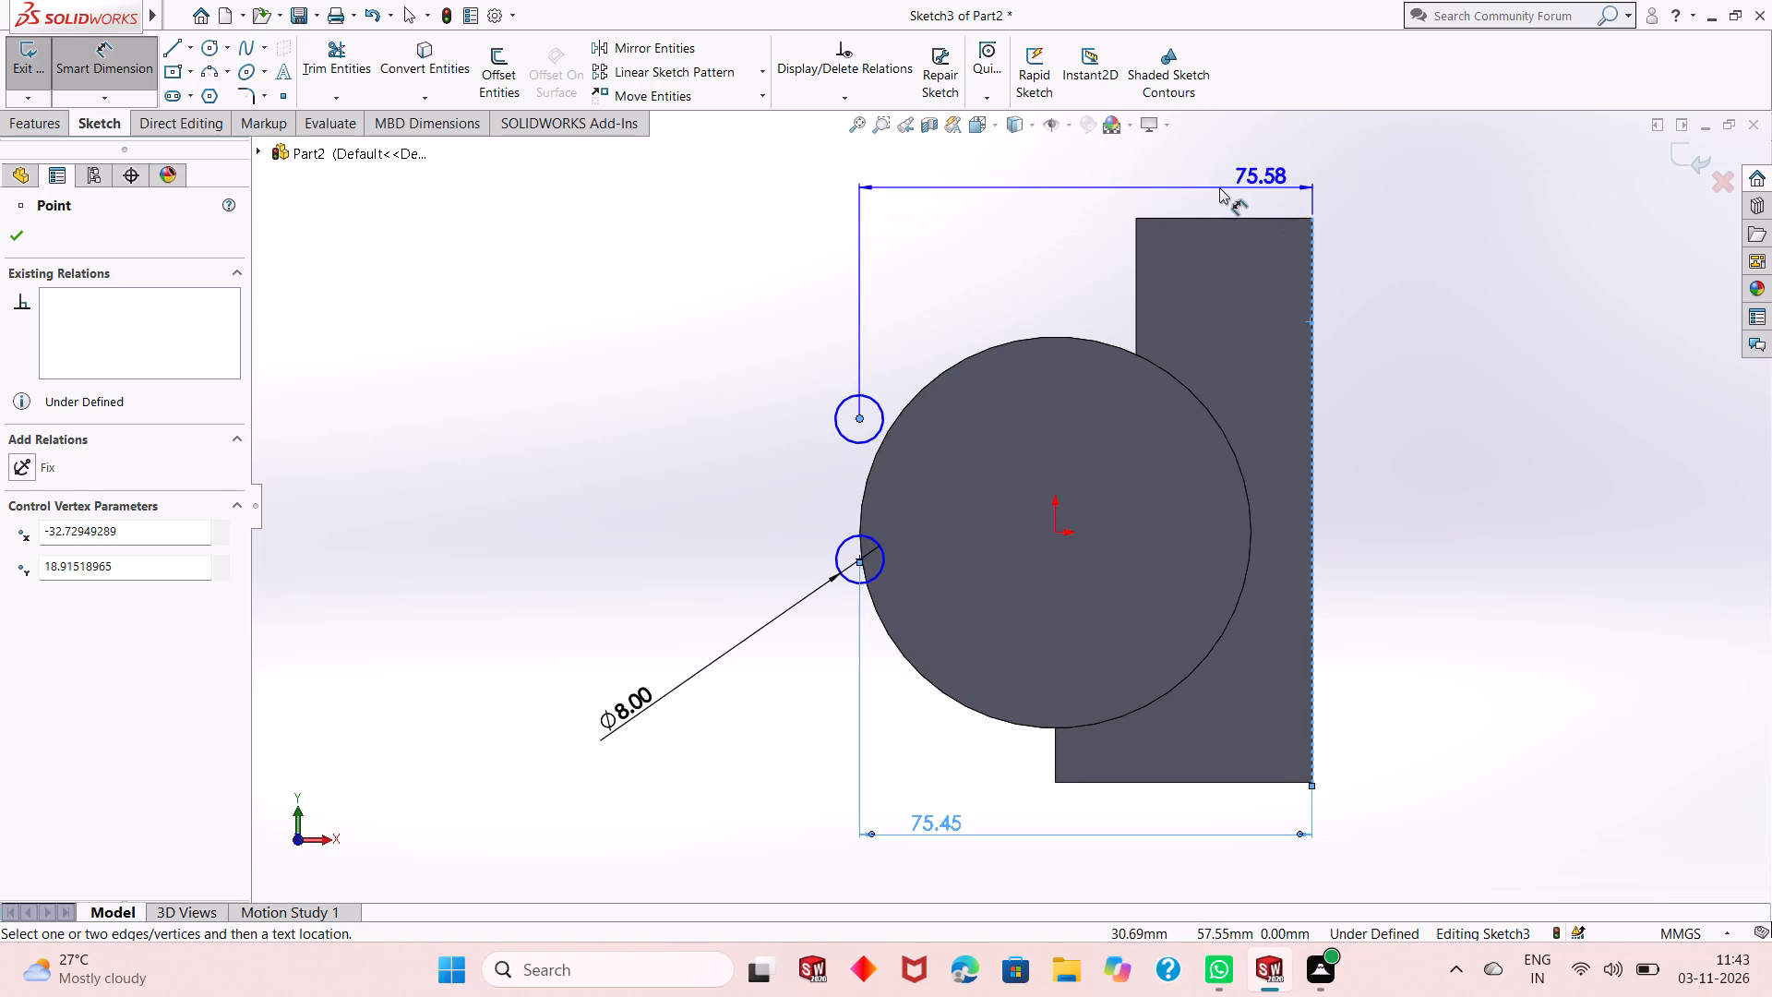
{"action": "left_click", "coordinate": [1143, 184]}
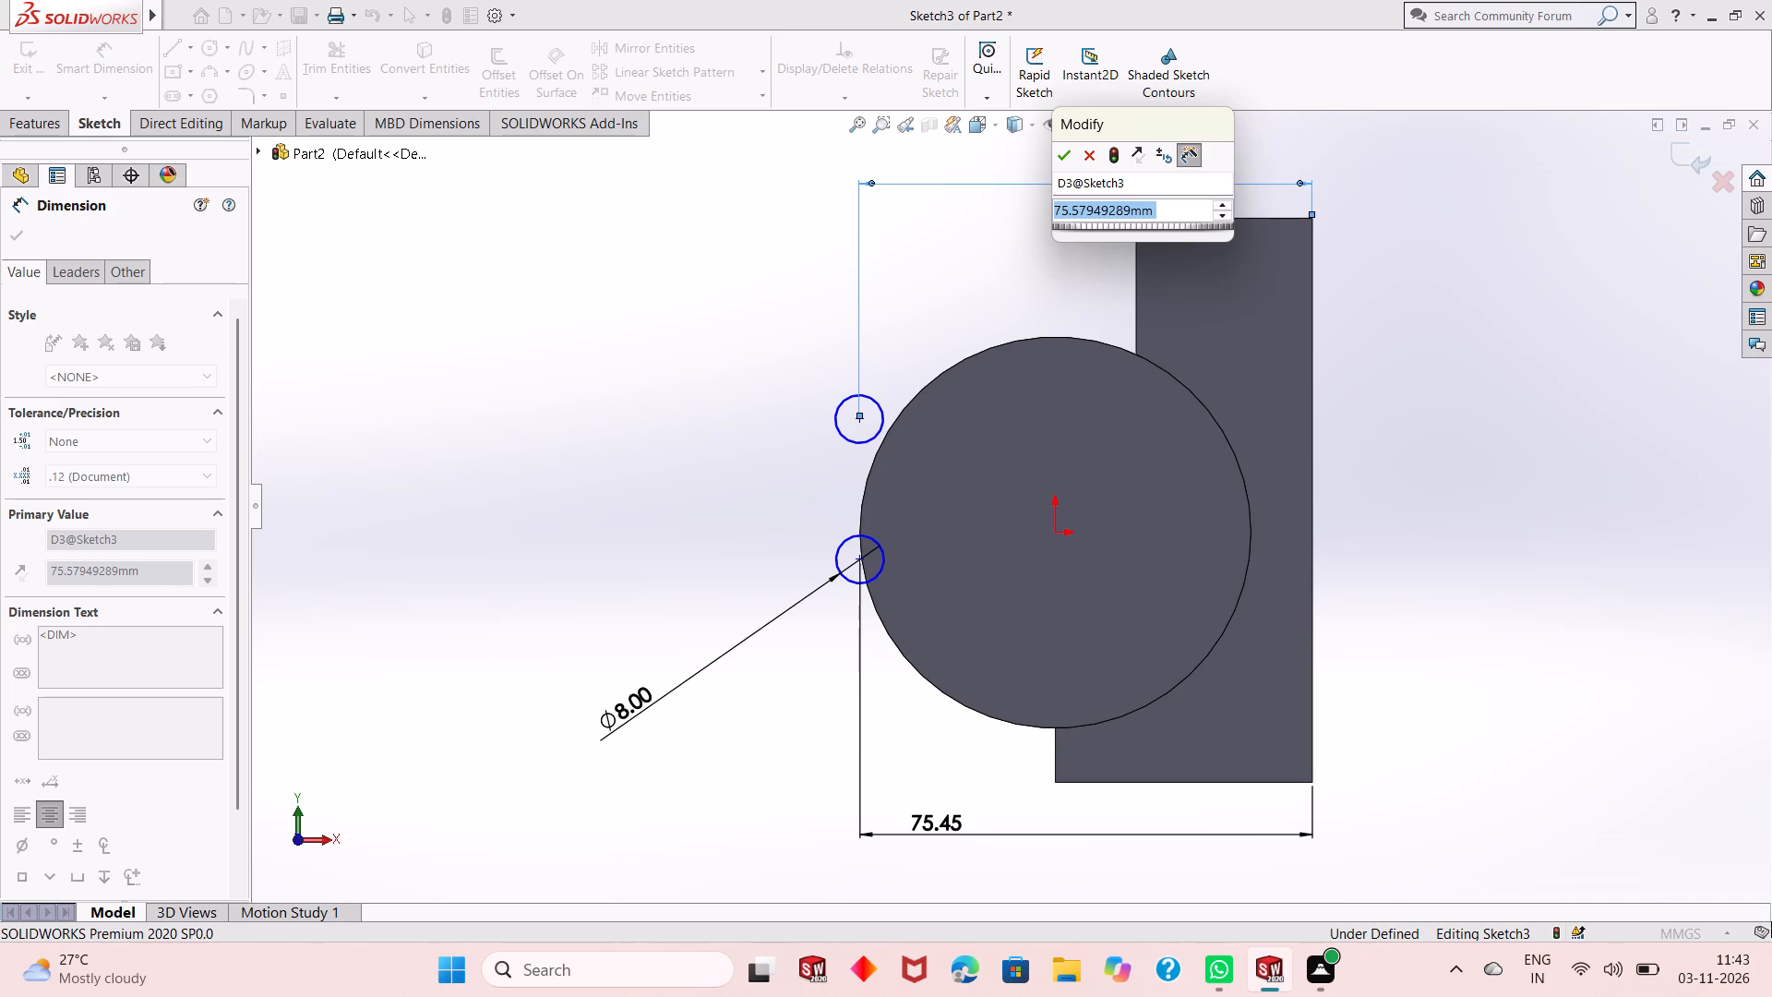
{"action": "key", "text": "7"}
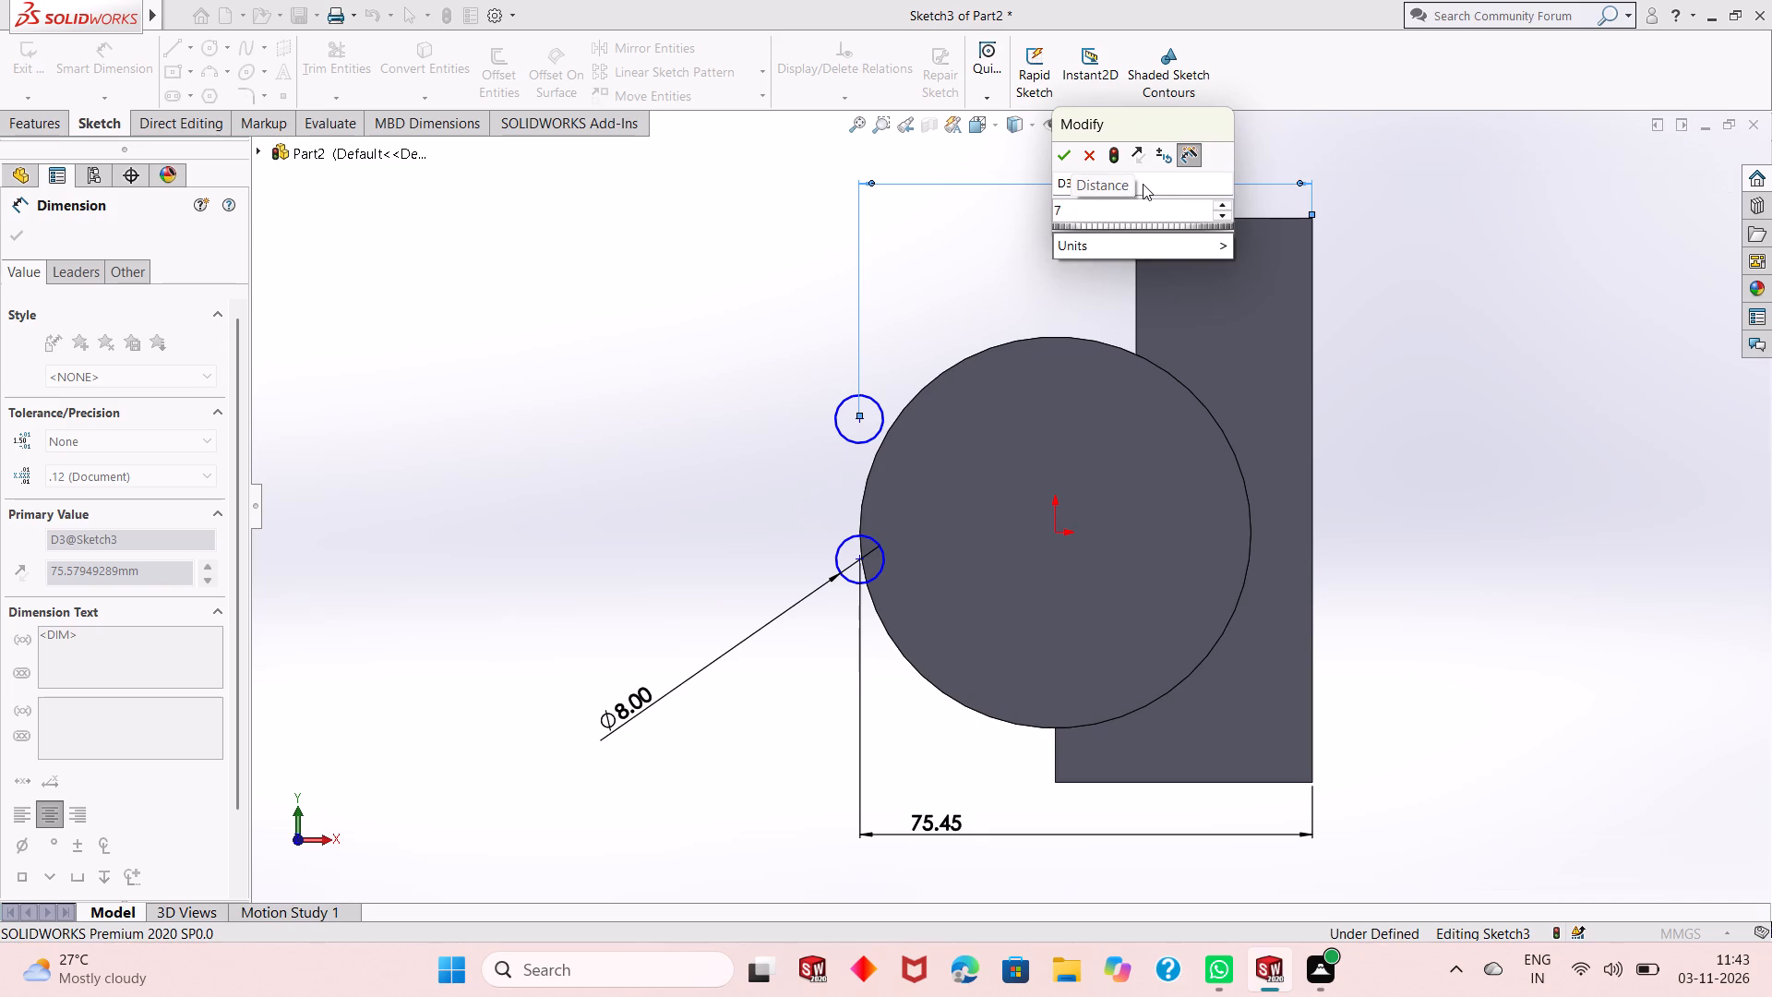
{"action": "type", "text": "0.18"}
{"action": "key", "text": "Return"}
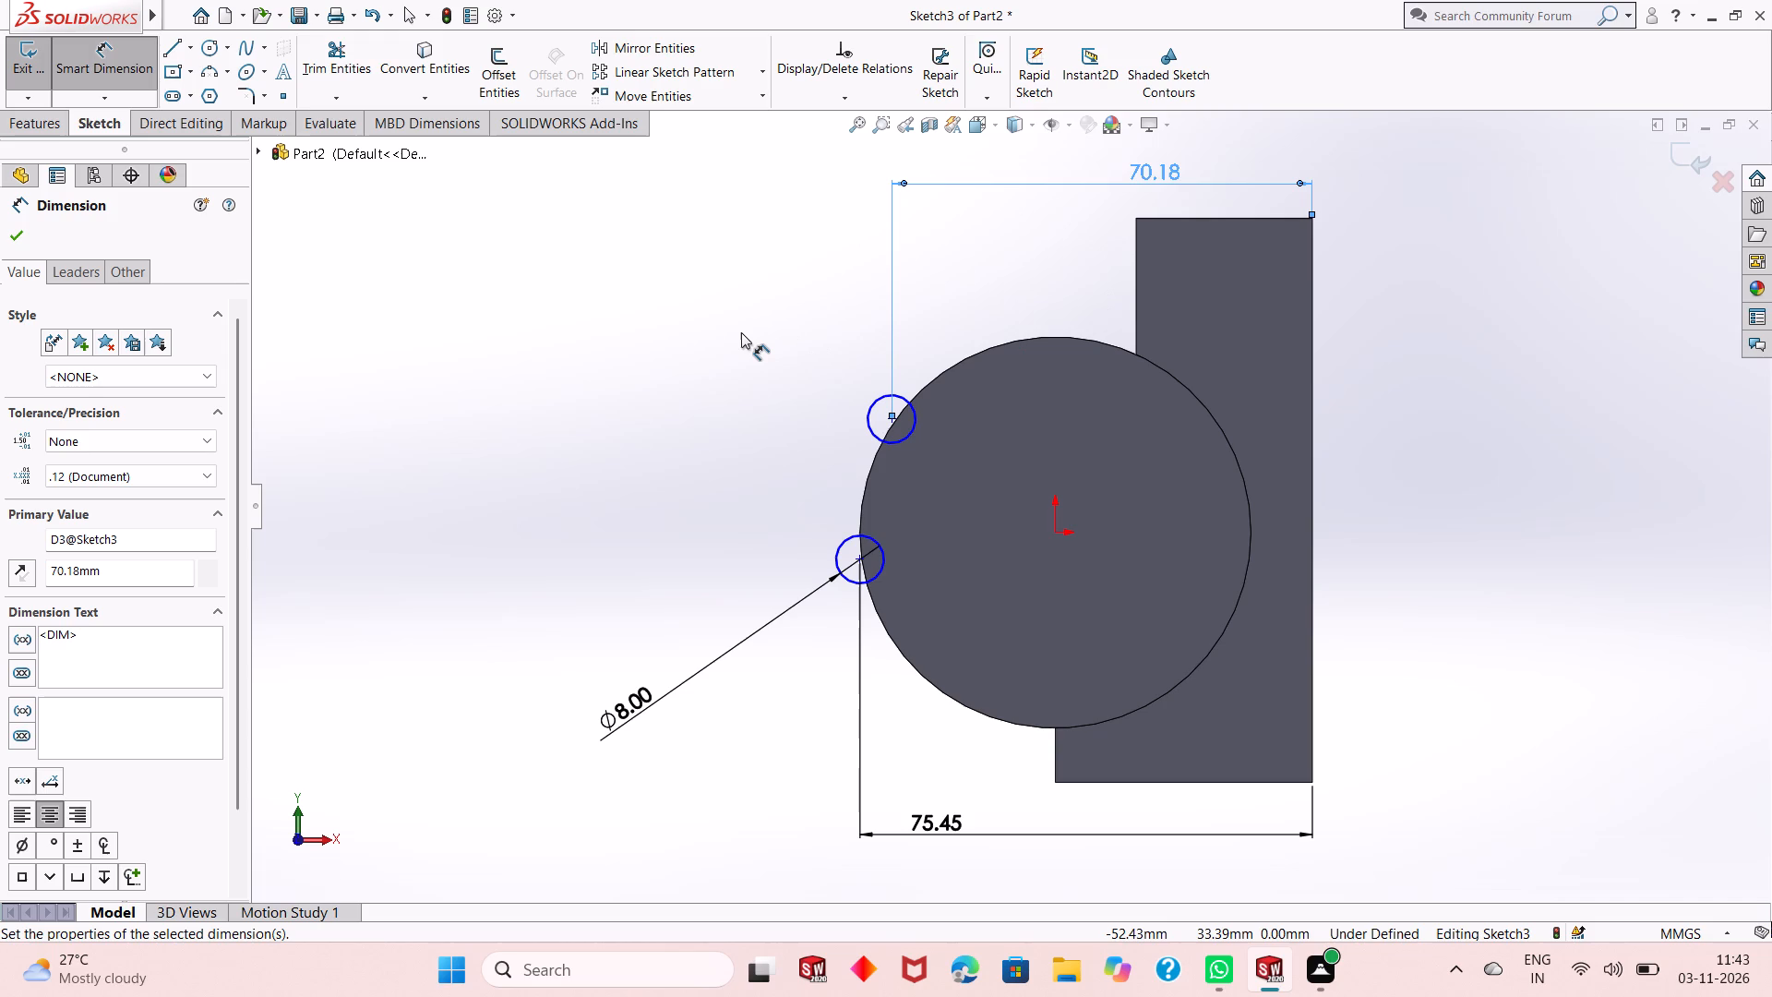
Dimension the aligned distance between the two small circles' centres as 16.9 mm and leave the Smart Dimension command.
{"action": "scroll", "coordinate": [898, 419], "scroll_direction": "down", "scroll_amount": 3}
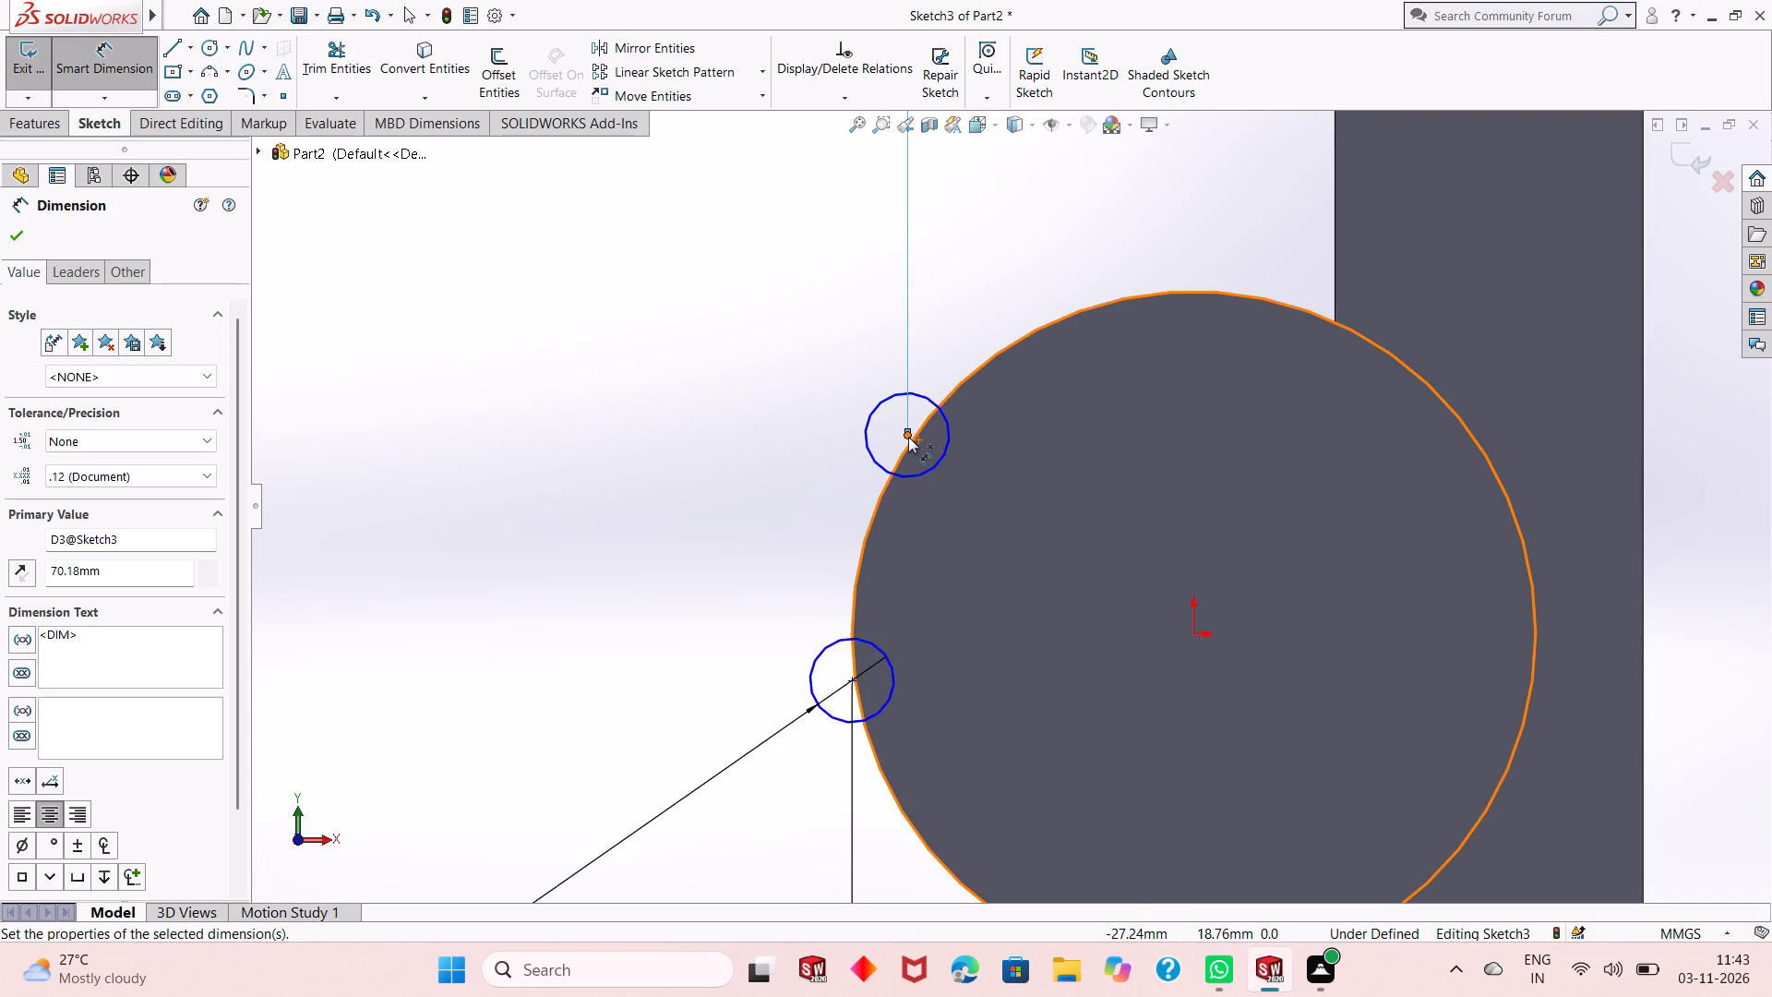
{"action": "left_click", "coordinate": [908, 437]}
{"action": "left_click", "coordinate": [851, 681]}
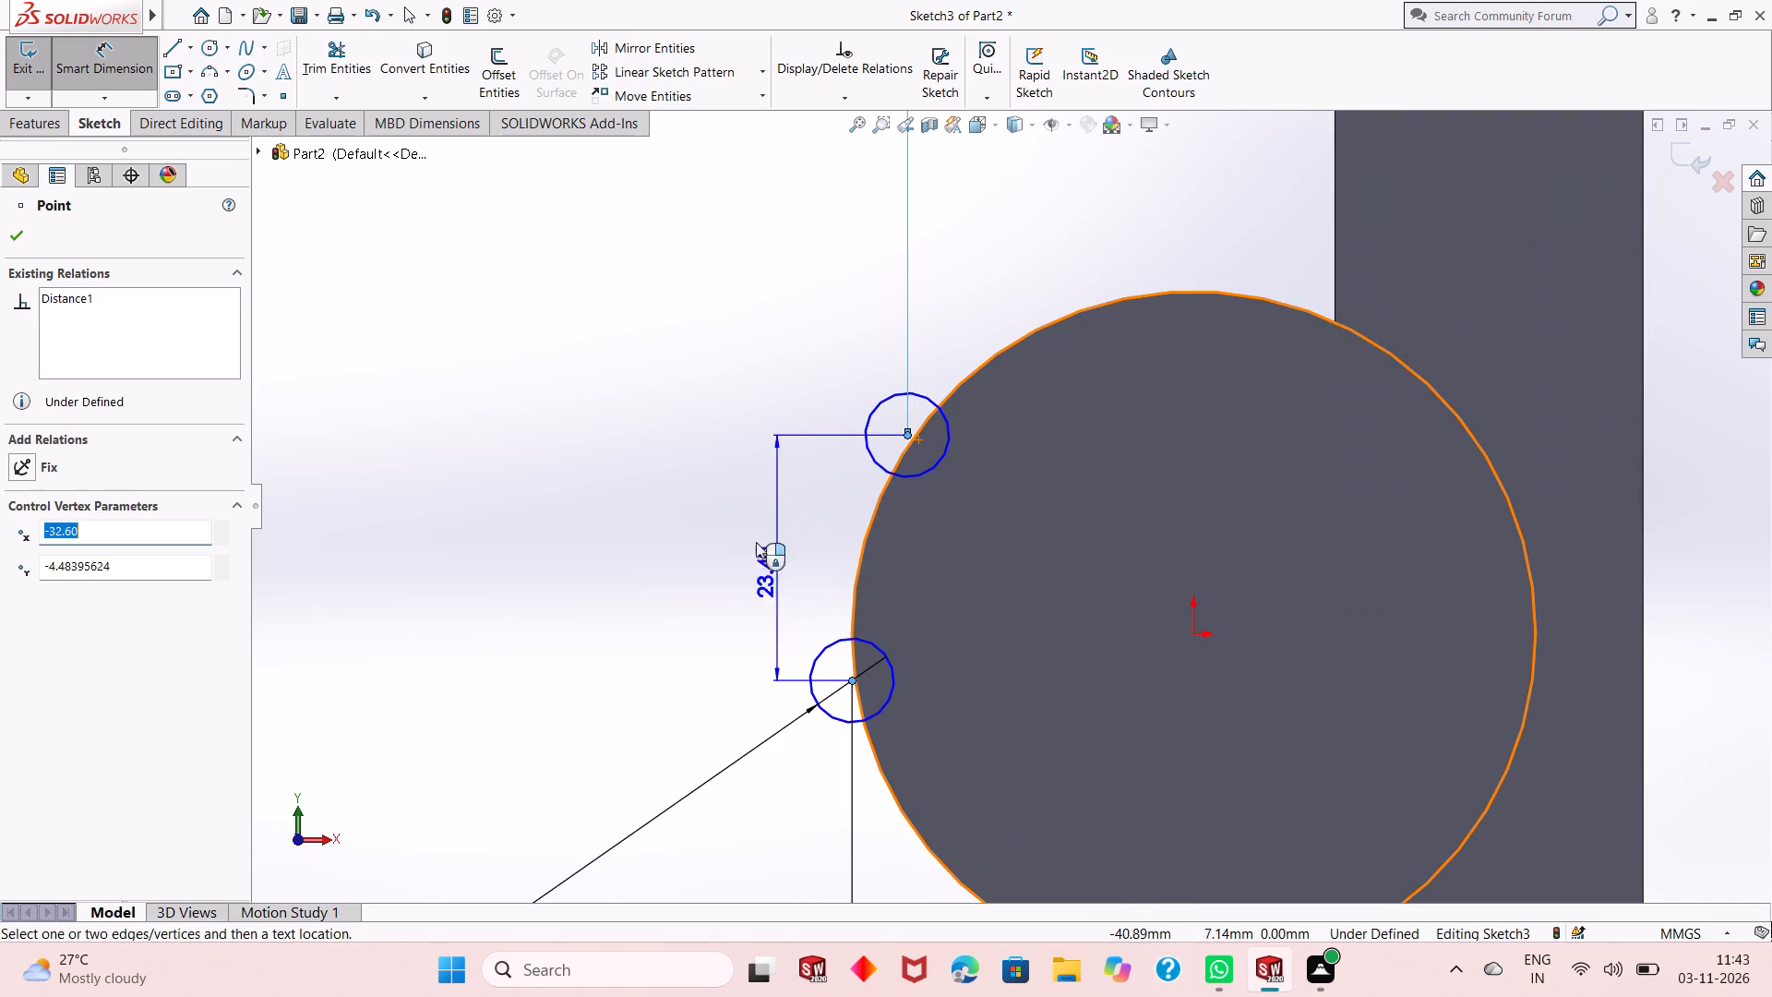
{"action": "left_click", "coordinate": [777, 377]}
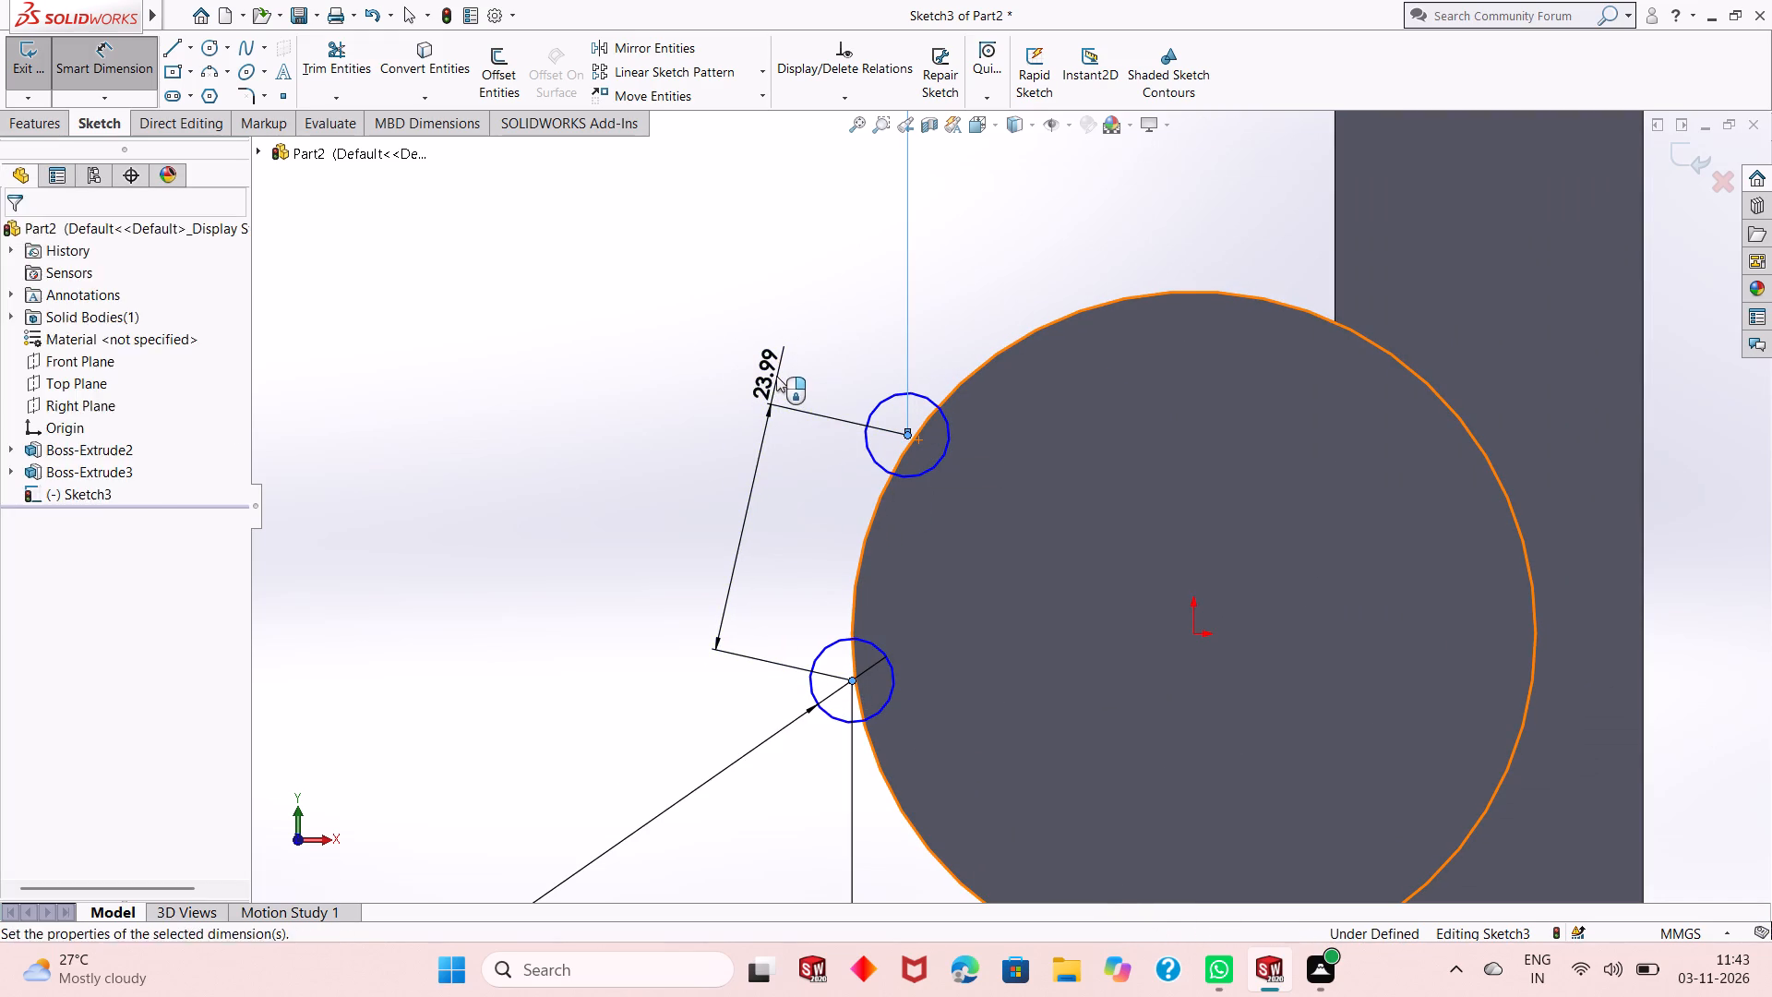
{"action": "key", "text": "1"}
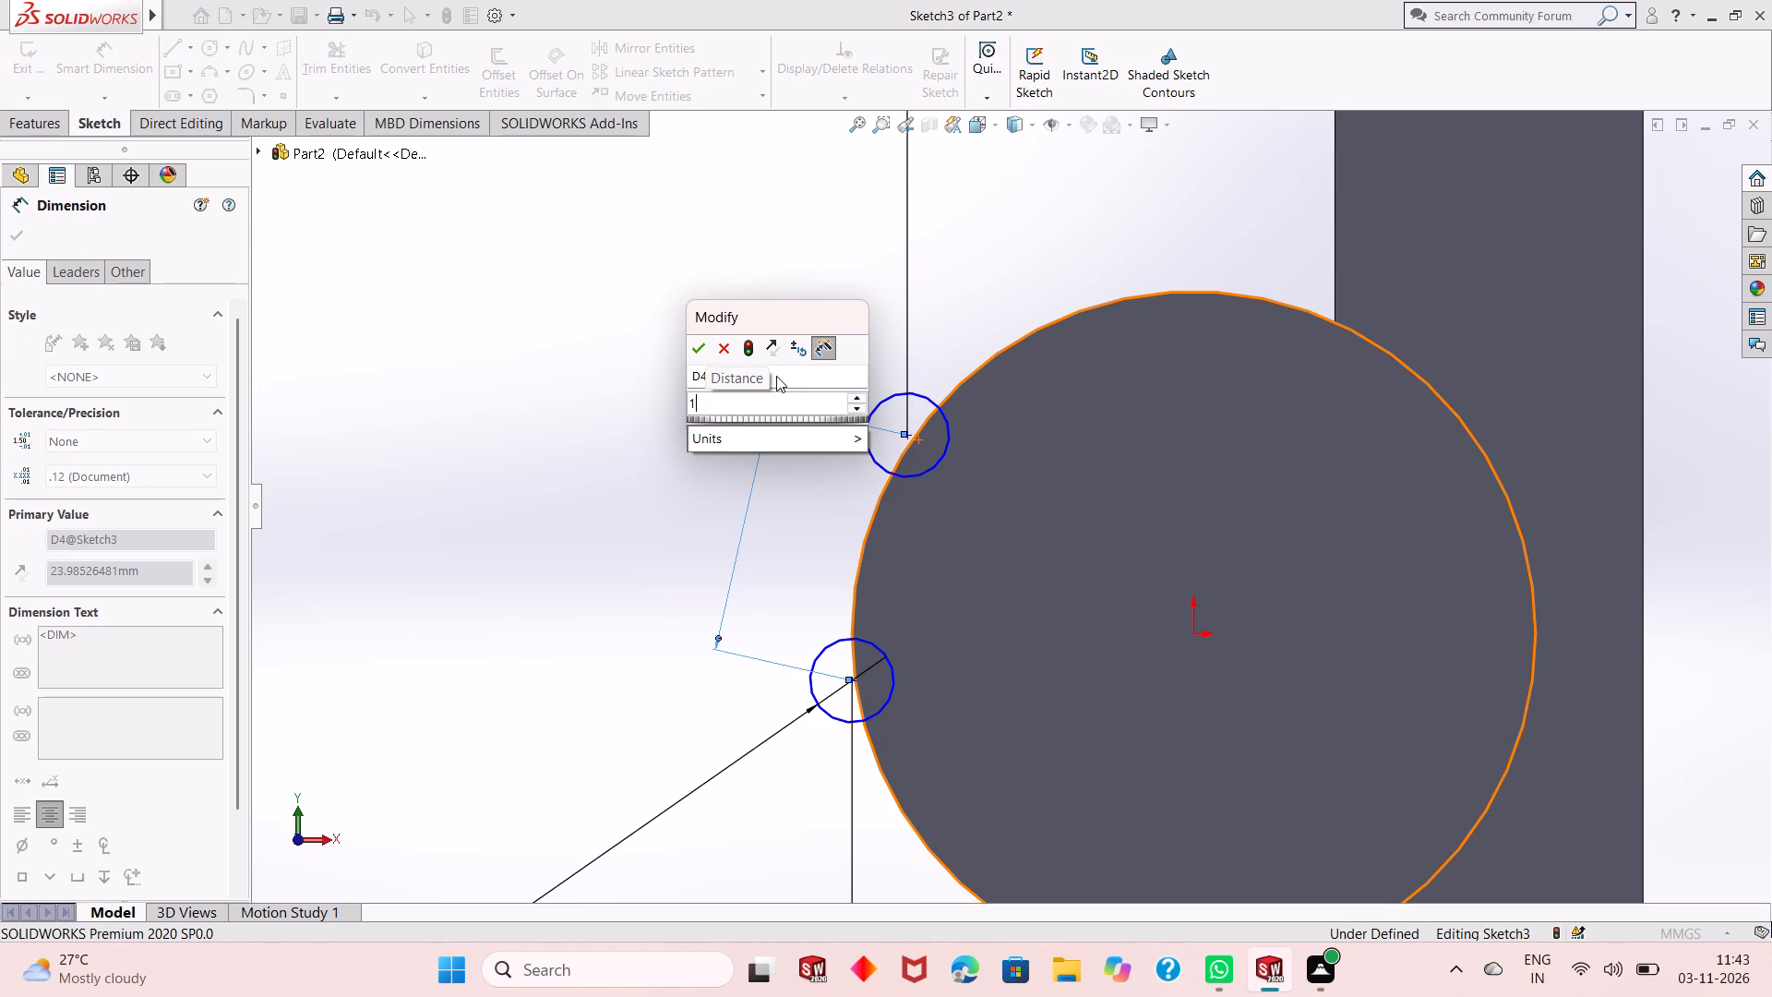
{"action": "type", "text": "6.9"}
{"action": "key", "text": "Return"}
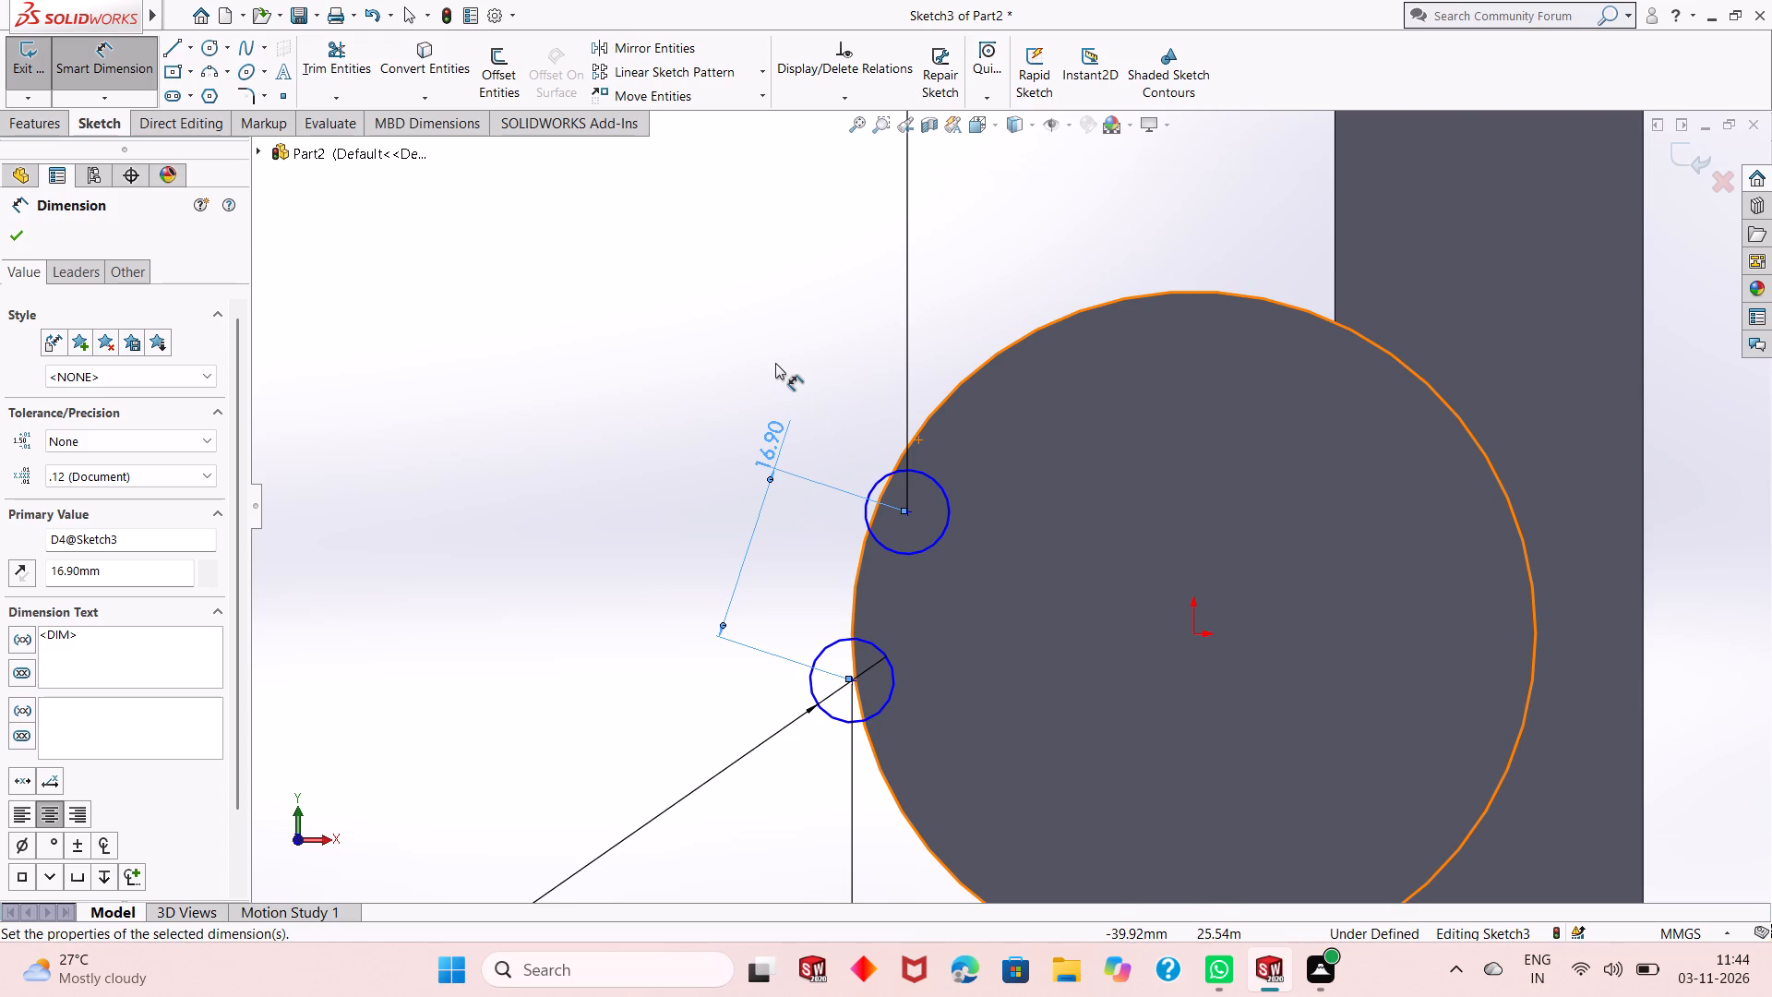
{"action": "scroll", "coordinate": [775, 363], "scroll_direction": "down", "scroll_amount": 3}
{"action": "scroll", "coordinate": [787, 385], "scroll_direction": "up", "scroll_amount": 5}
{"action": "scroll", "coordinate": [928, 516], "scroll_direction": "up", "scroll_amount": 2}
{"action": "scroll", "coordinate": [1217, 631], "scroll_direction": "down", "scroll_amount": 1}
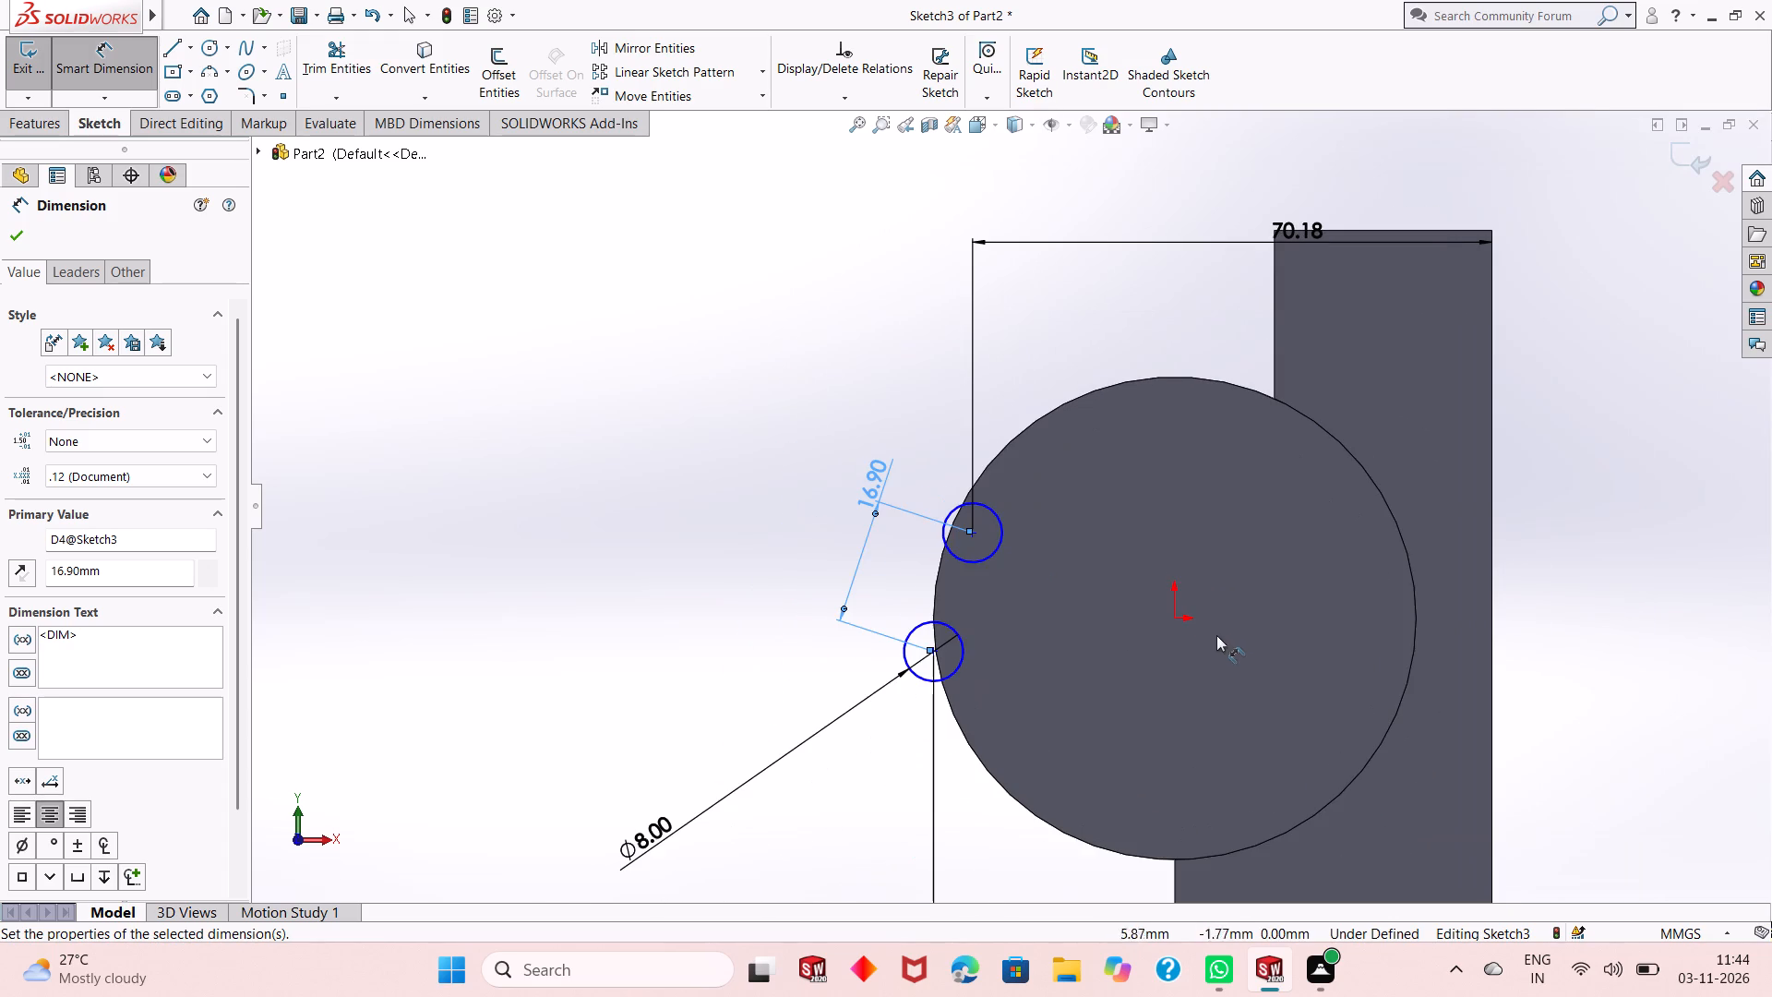
{"action": "right_click", "coordinate": [759, 275]}
{"action": "left_click", "coordinate": [803, 332]}
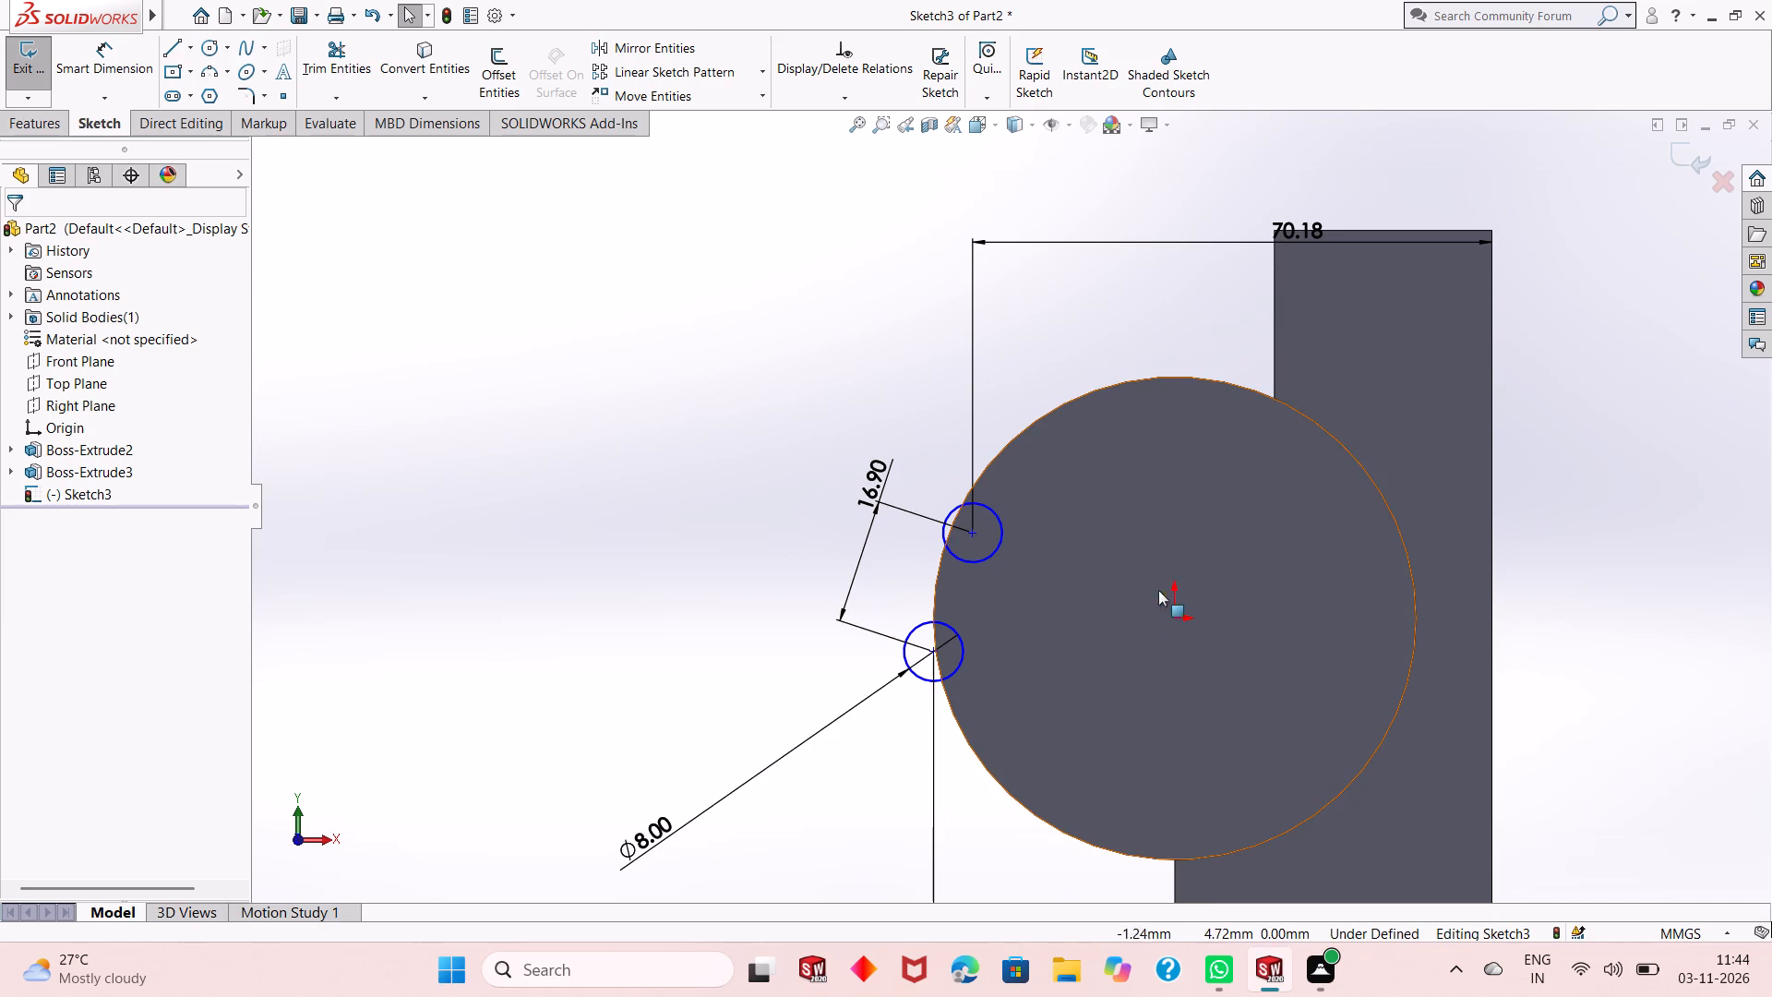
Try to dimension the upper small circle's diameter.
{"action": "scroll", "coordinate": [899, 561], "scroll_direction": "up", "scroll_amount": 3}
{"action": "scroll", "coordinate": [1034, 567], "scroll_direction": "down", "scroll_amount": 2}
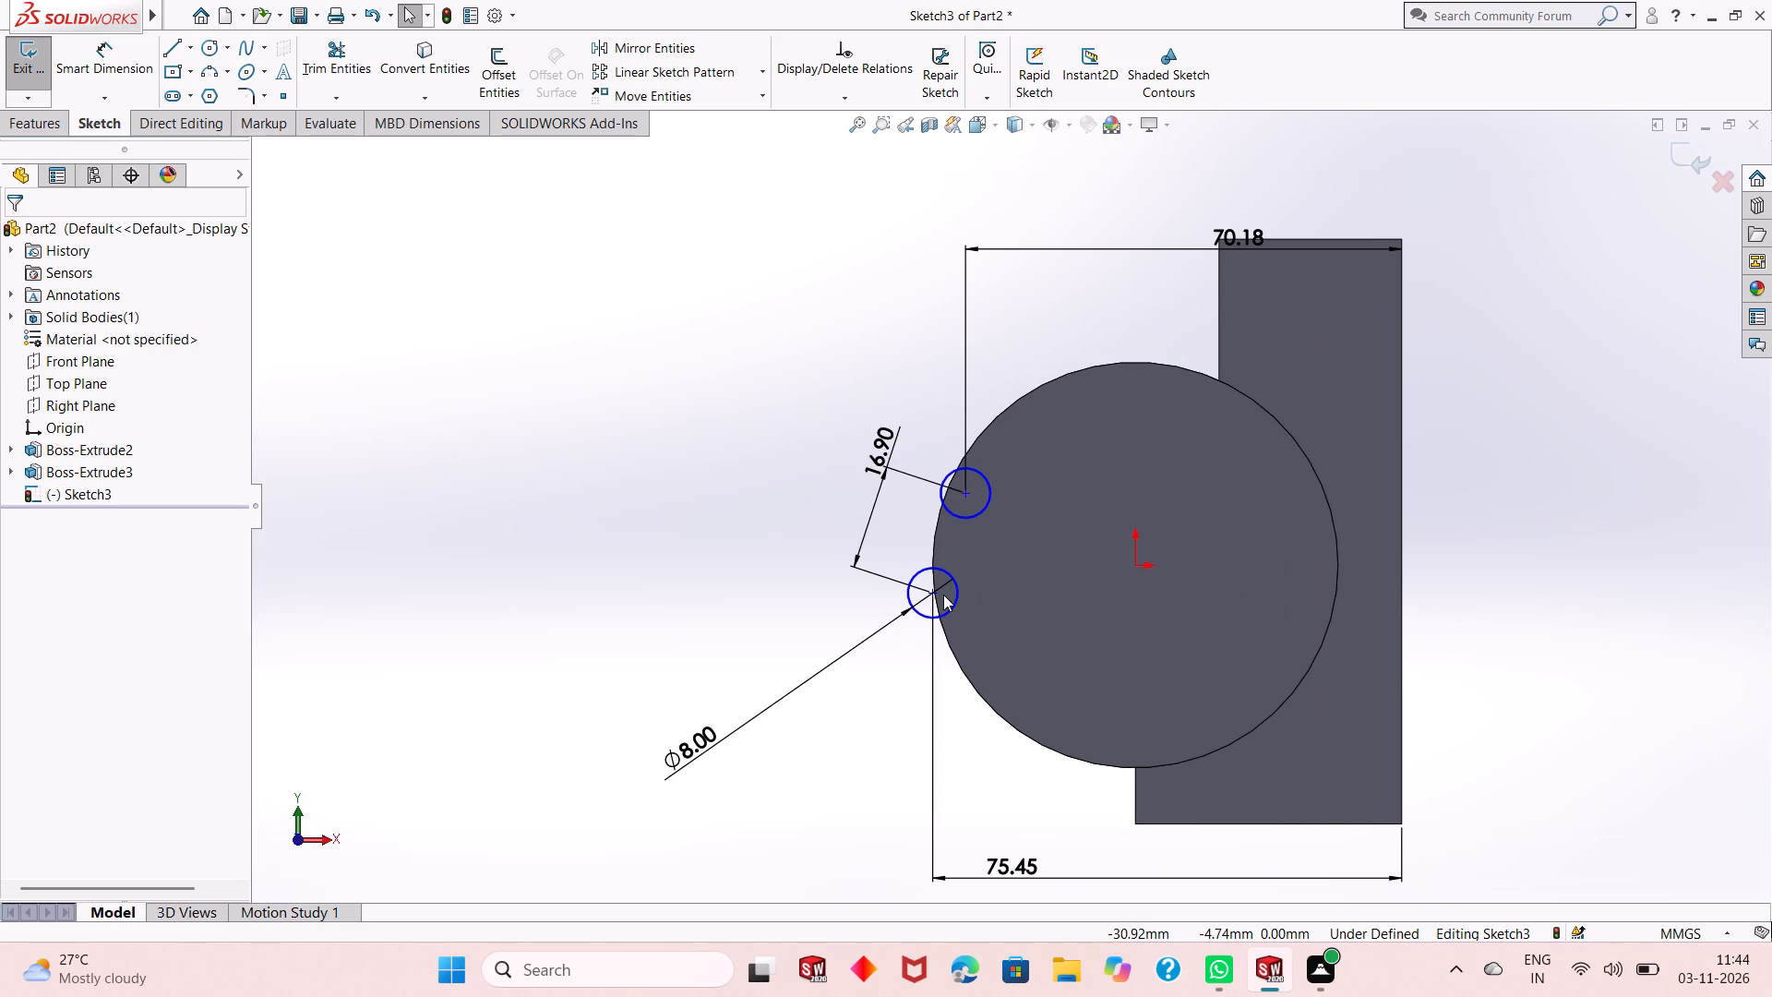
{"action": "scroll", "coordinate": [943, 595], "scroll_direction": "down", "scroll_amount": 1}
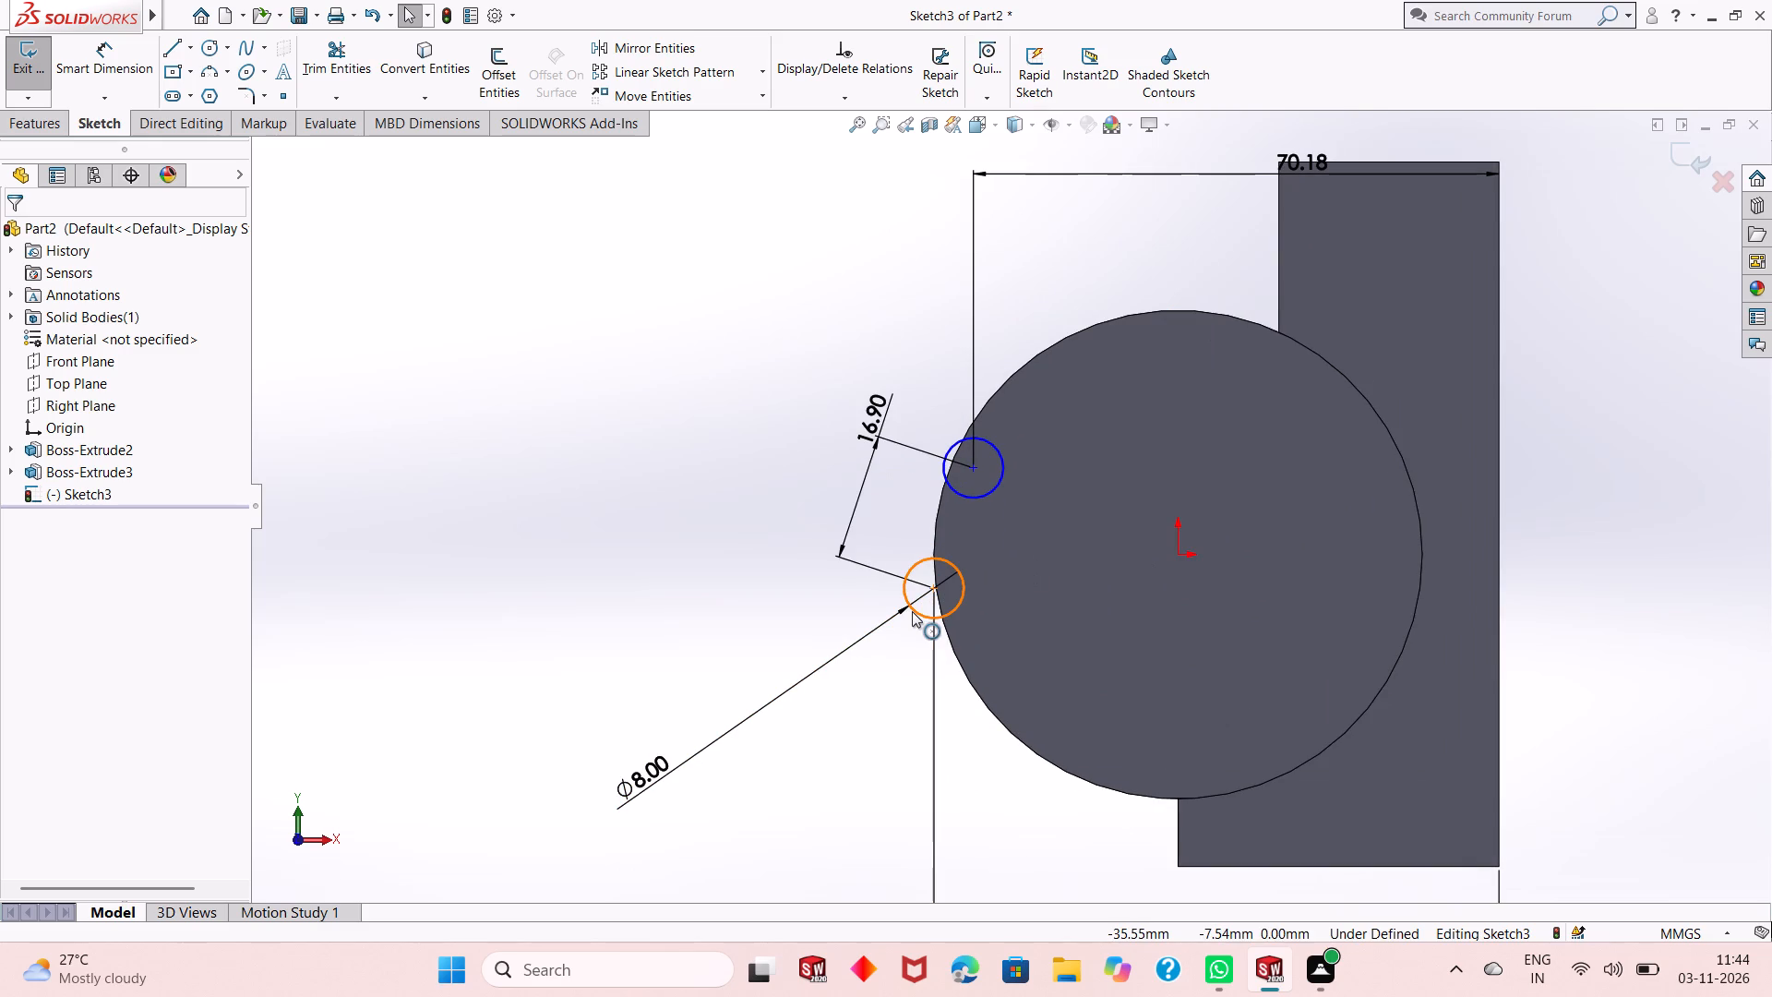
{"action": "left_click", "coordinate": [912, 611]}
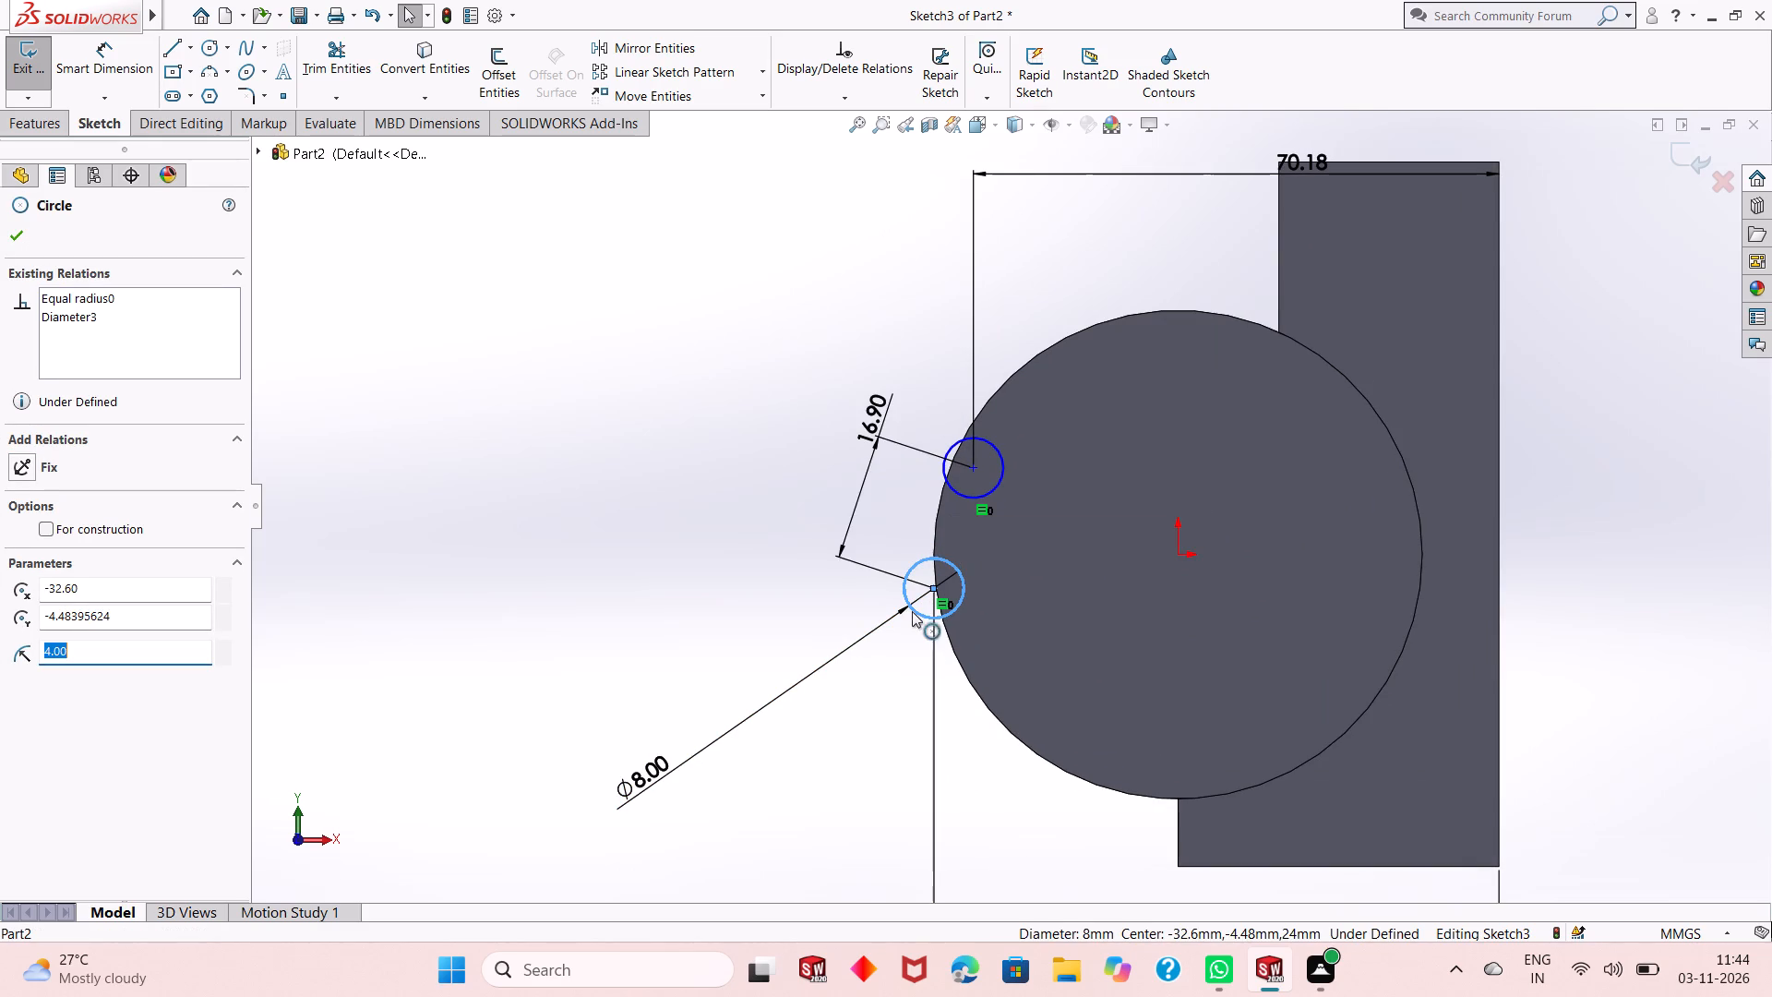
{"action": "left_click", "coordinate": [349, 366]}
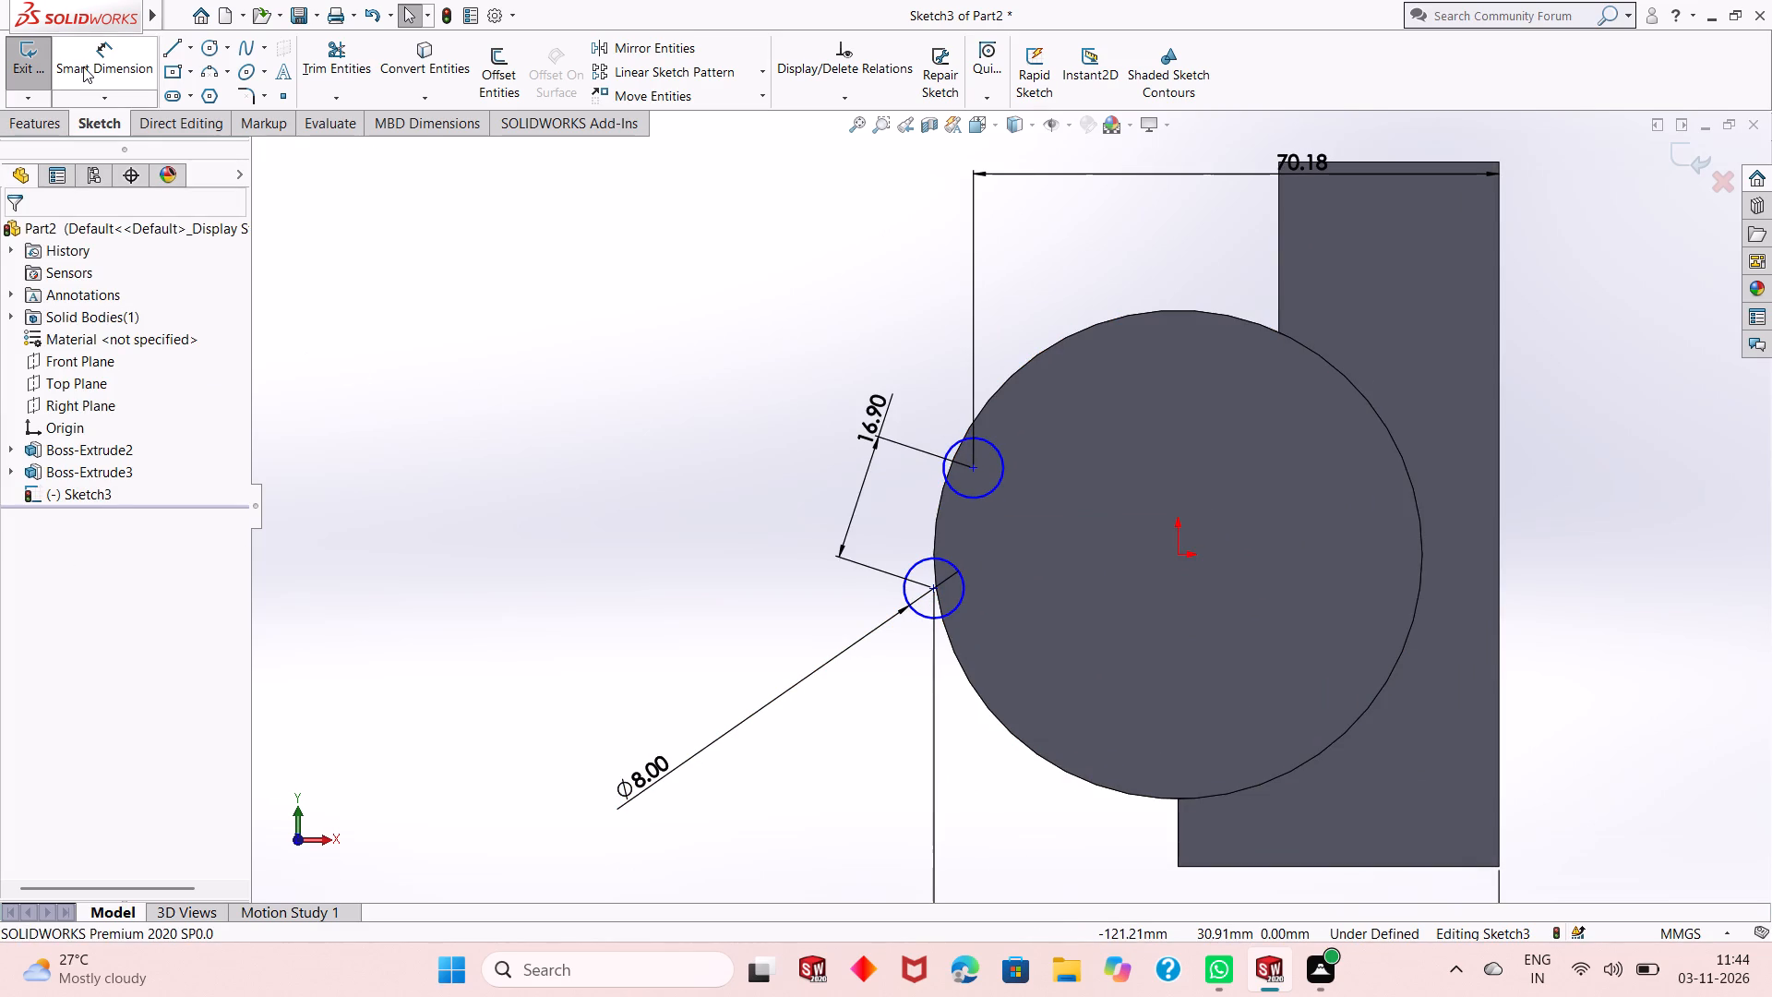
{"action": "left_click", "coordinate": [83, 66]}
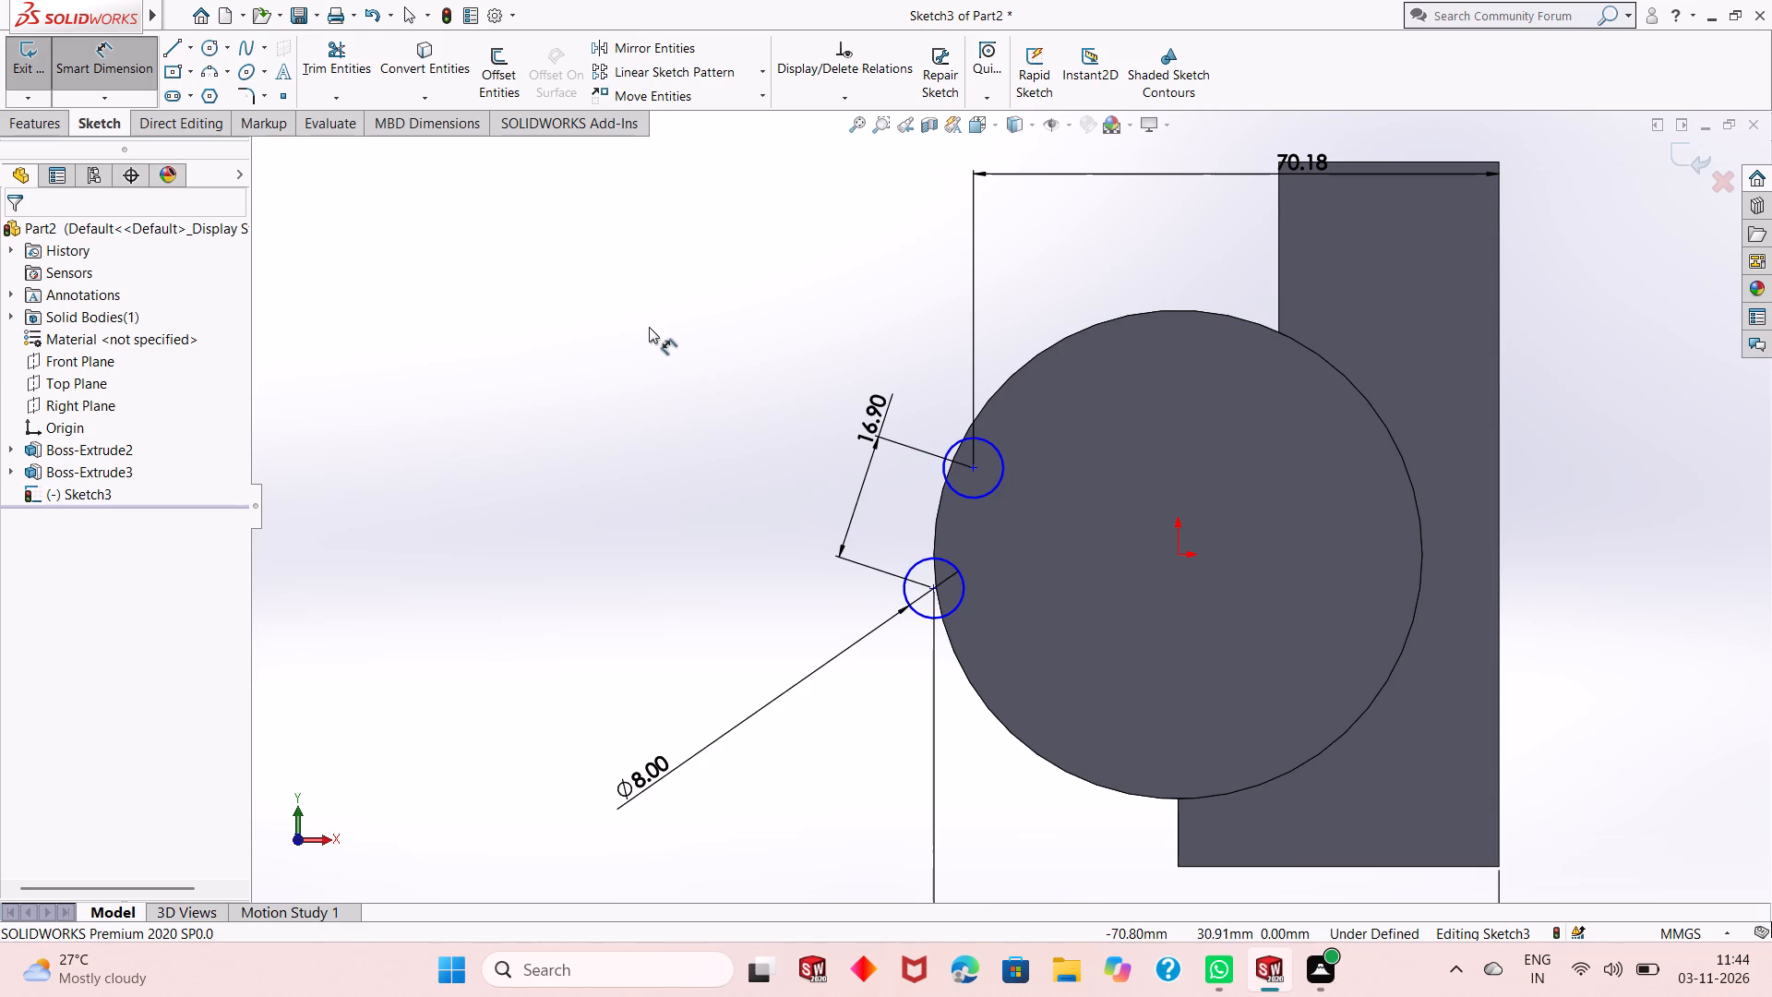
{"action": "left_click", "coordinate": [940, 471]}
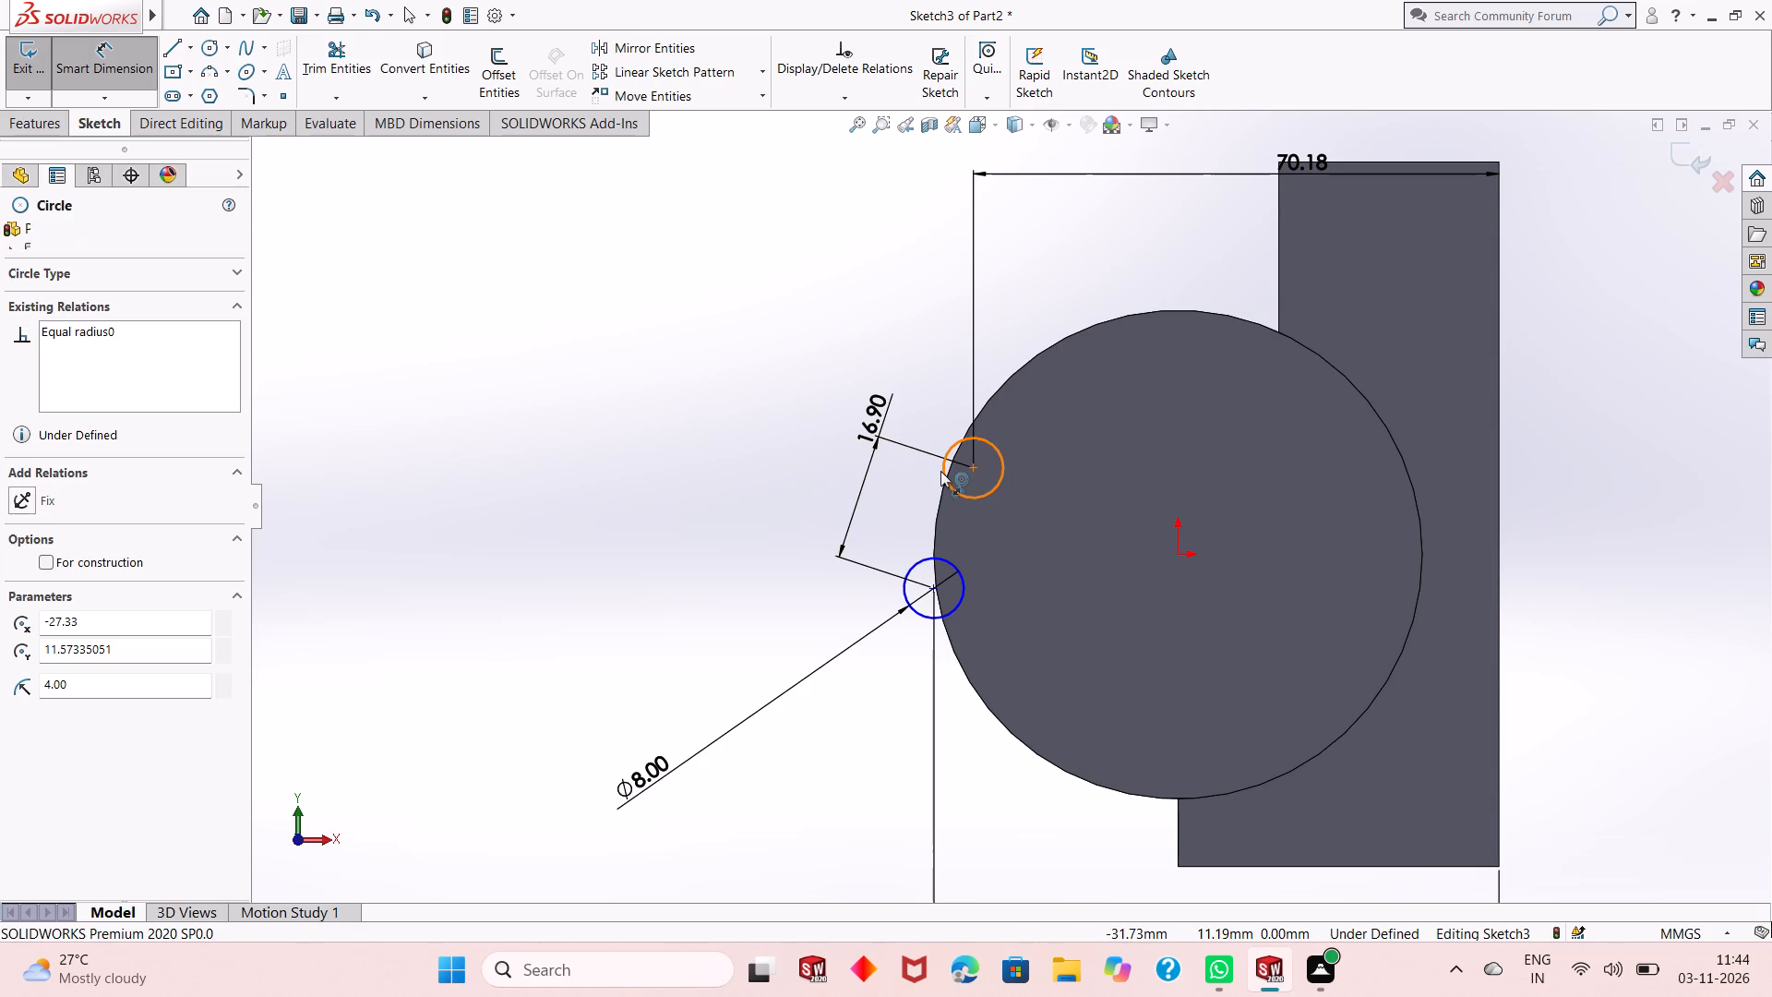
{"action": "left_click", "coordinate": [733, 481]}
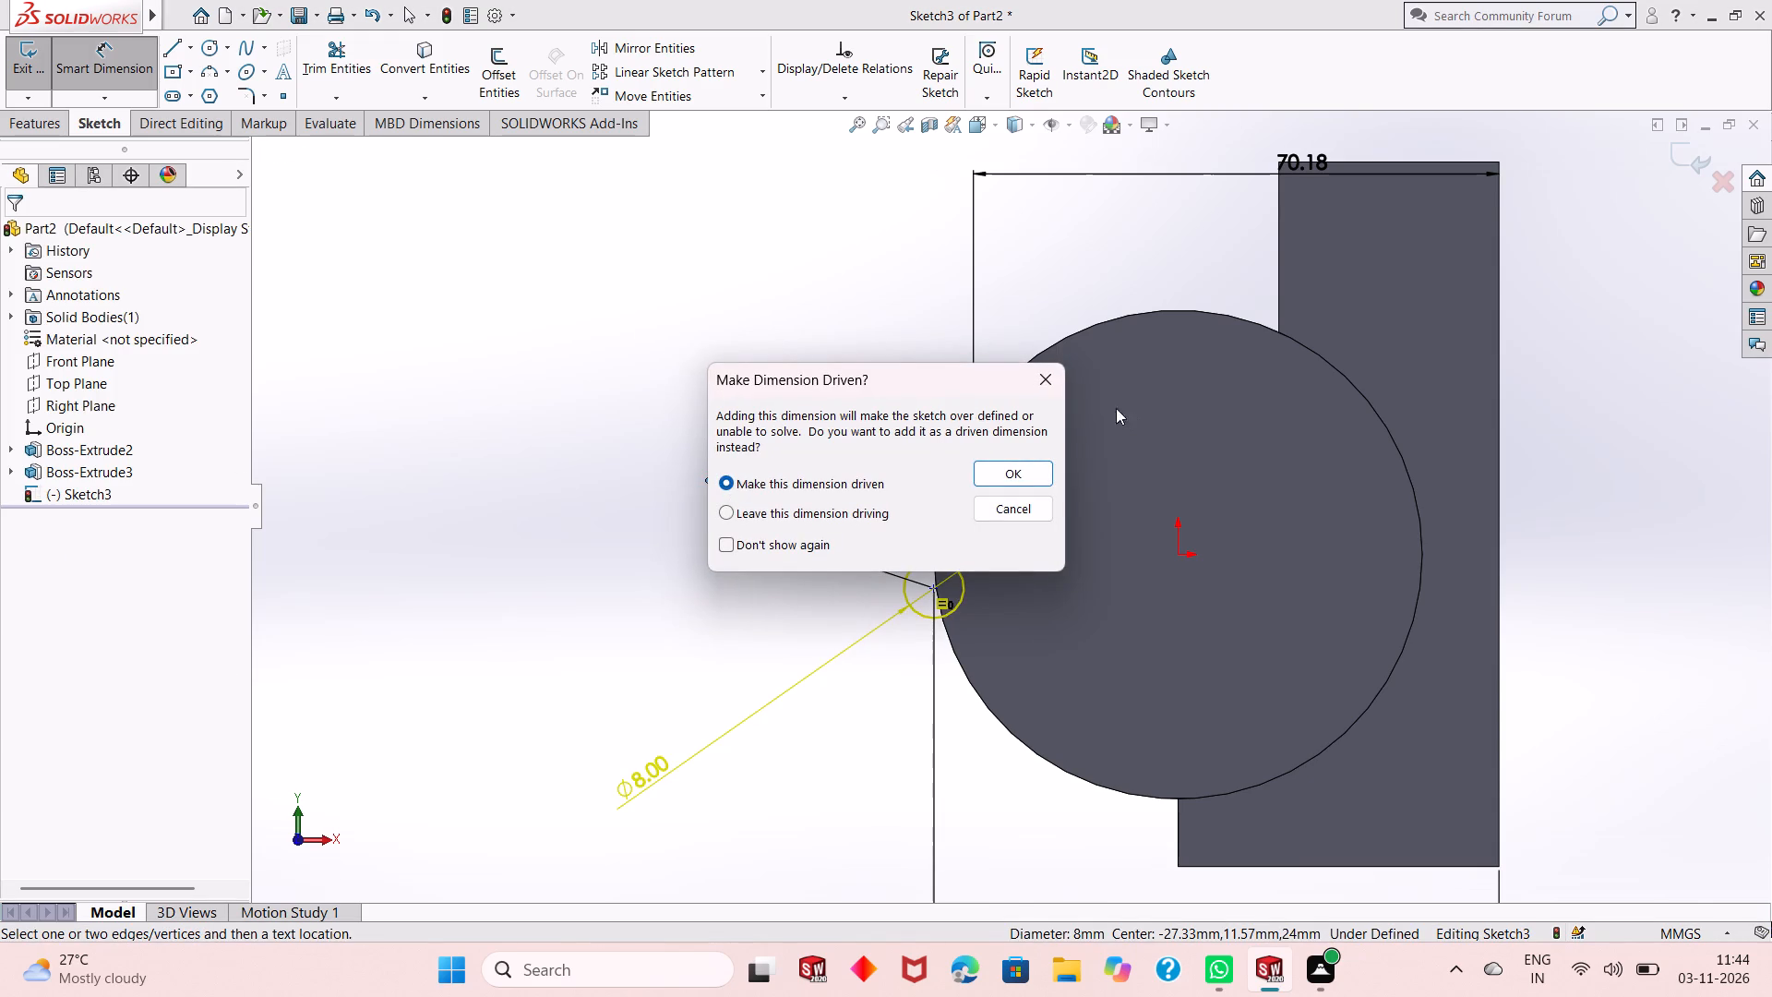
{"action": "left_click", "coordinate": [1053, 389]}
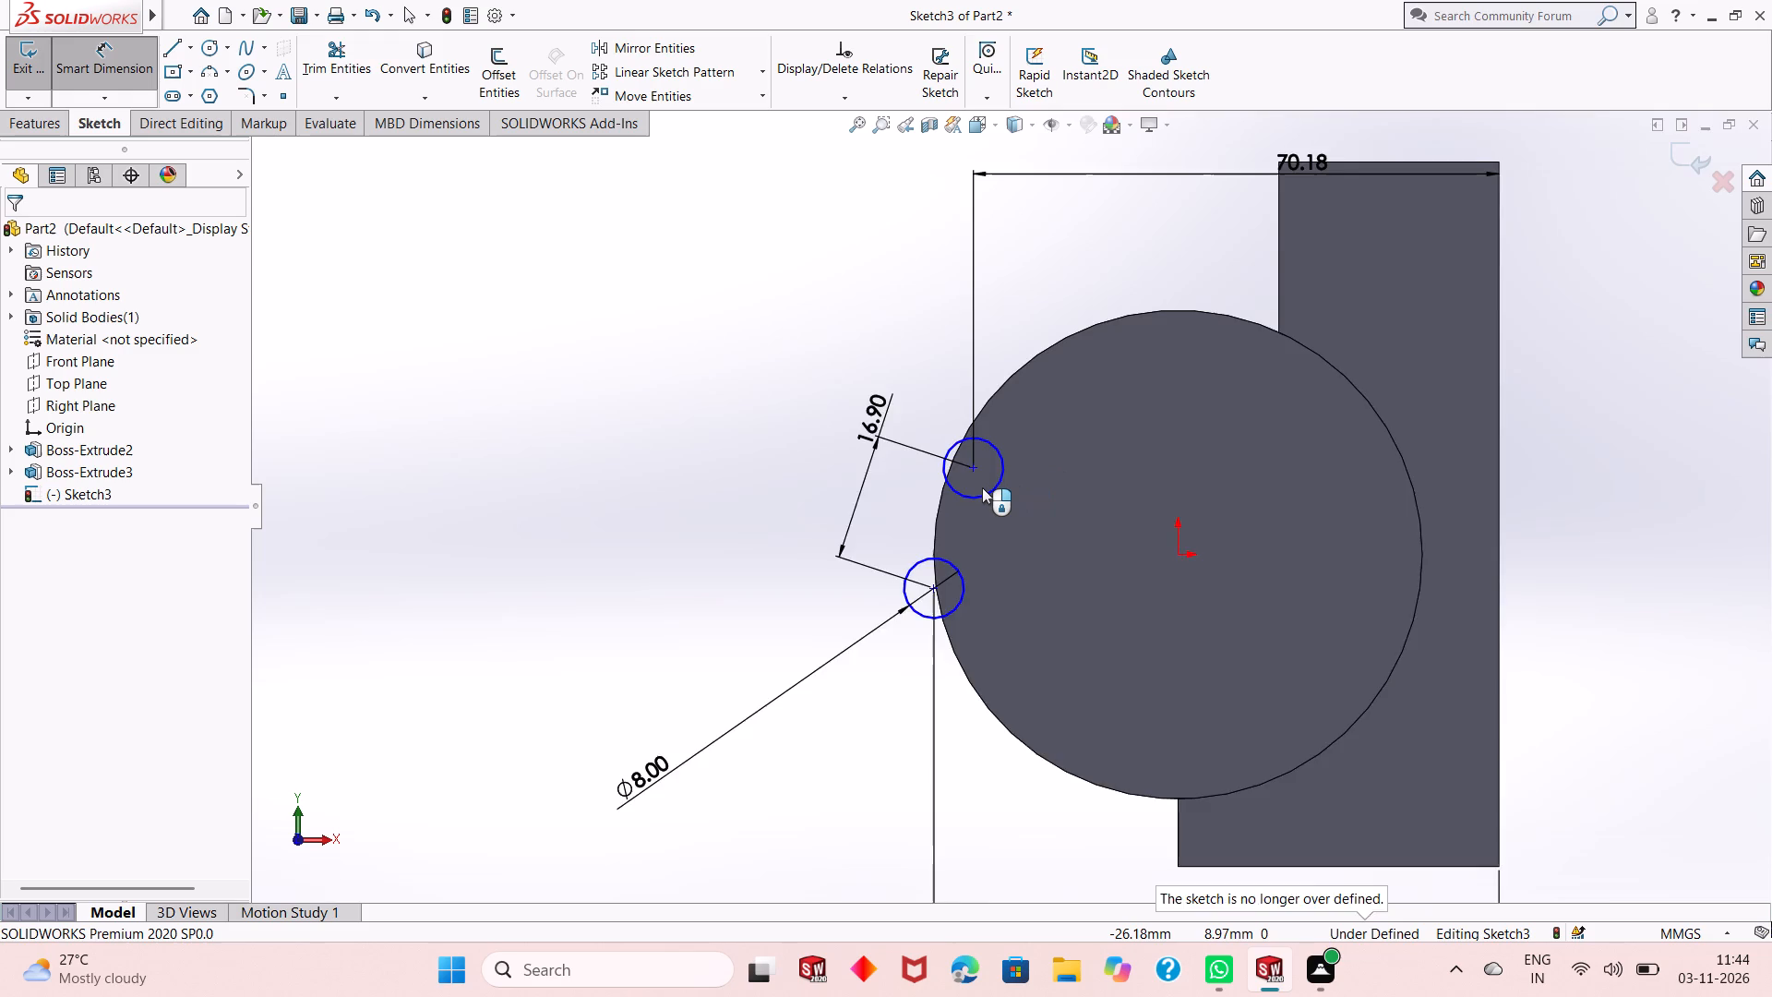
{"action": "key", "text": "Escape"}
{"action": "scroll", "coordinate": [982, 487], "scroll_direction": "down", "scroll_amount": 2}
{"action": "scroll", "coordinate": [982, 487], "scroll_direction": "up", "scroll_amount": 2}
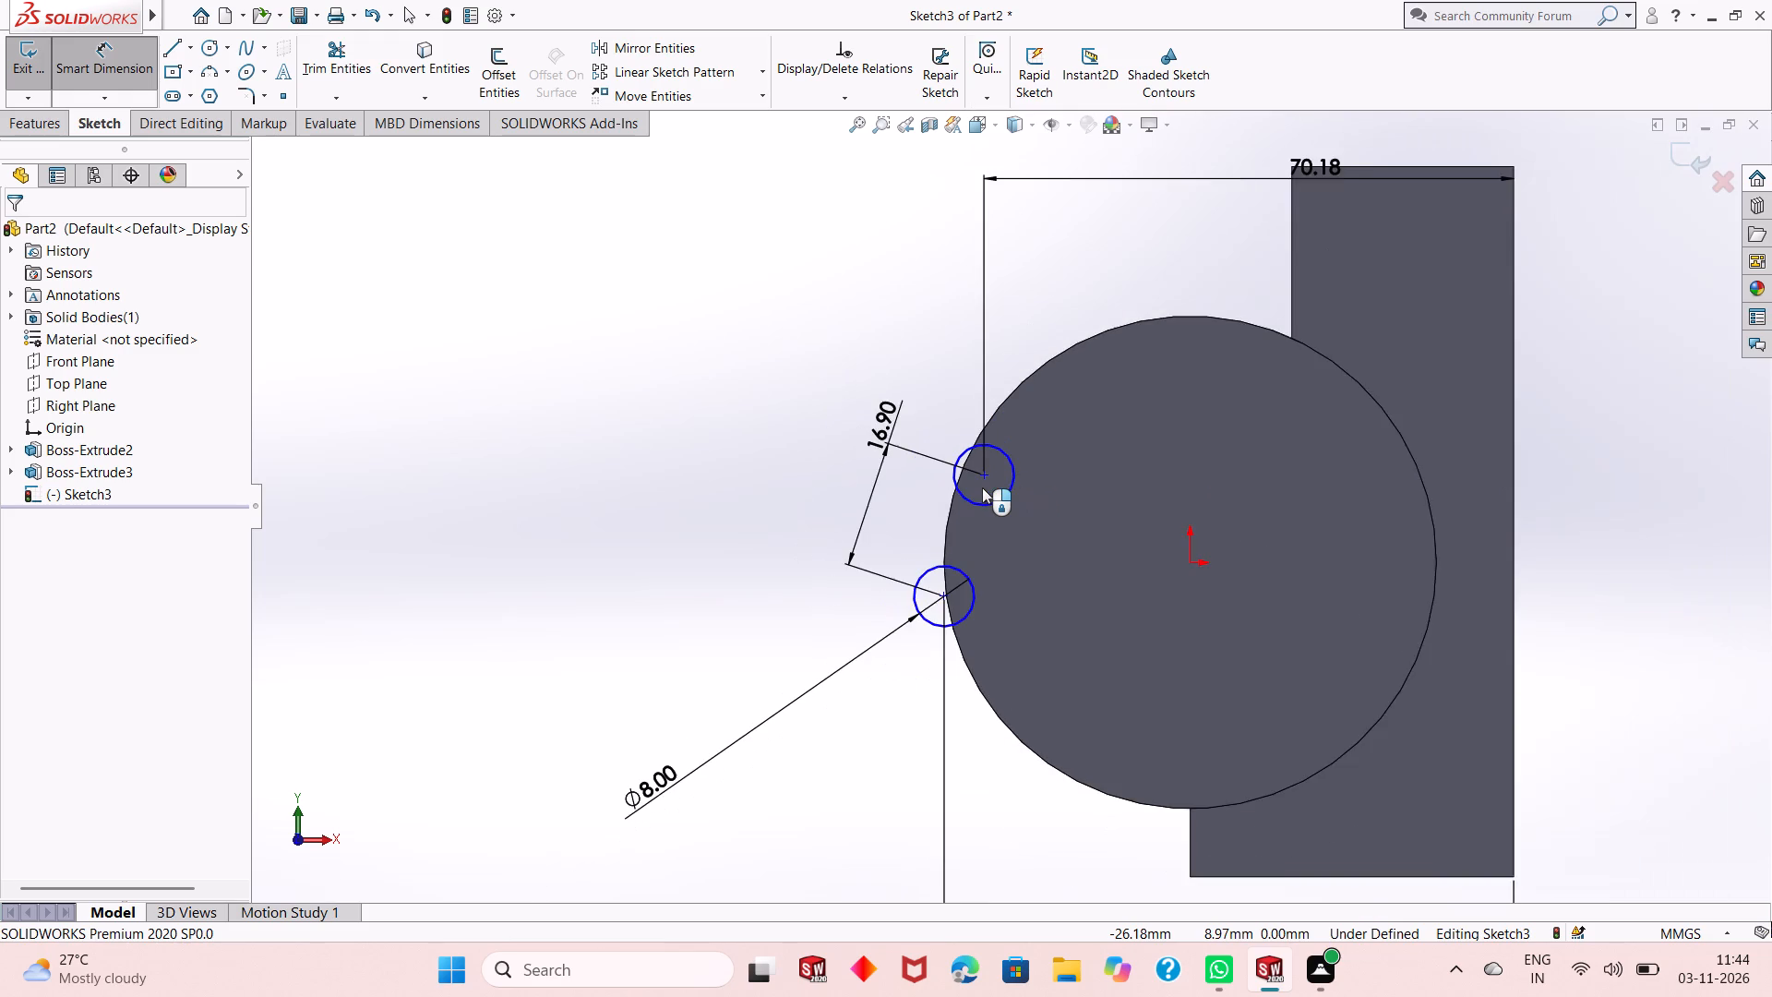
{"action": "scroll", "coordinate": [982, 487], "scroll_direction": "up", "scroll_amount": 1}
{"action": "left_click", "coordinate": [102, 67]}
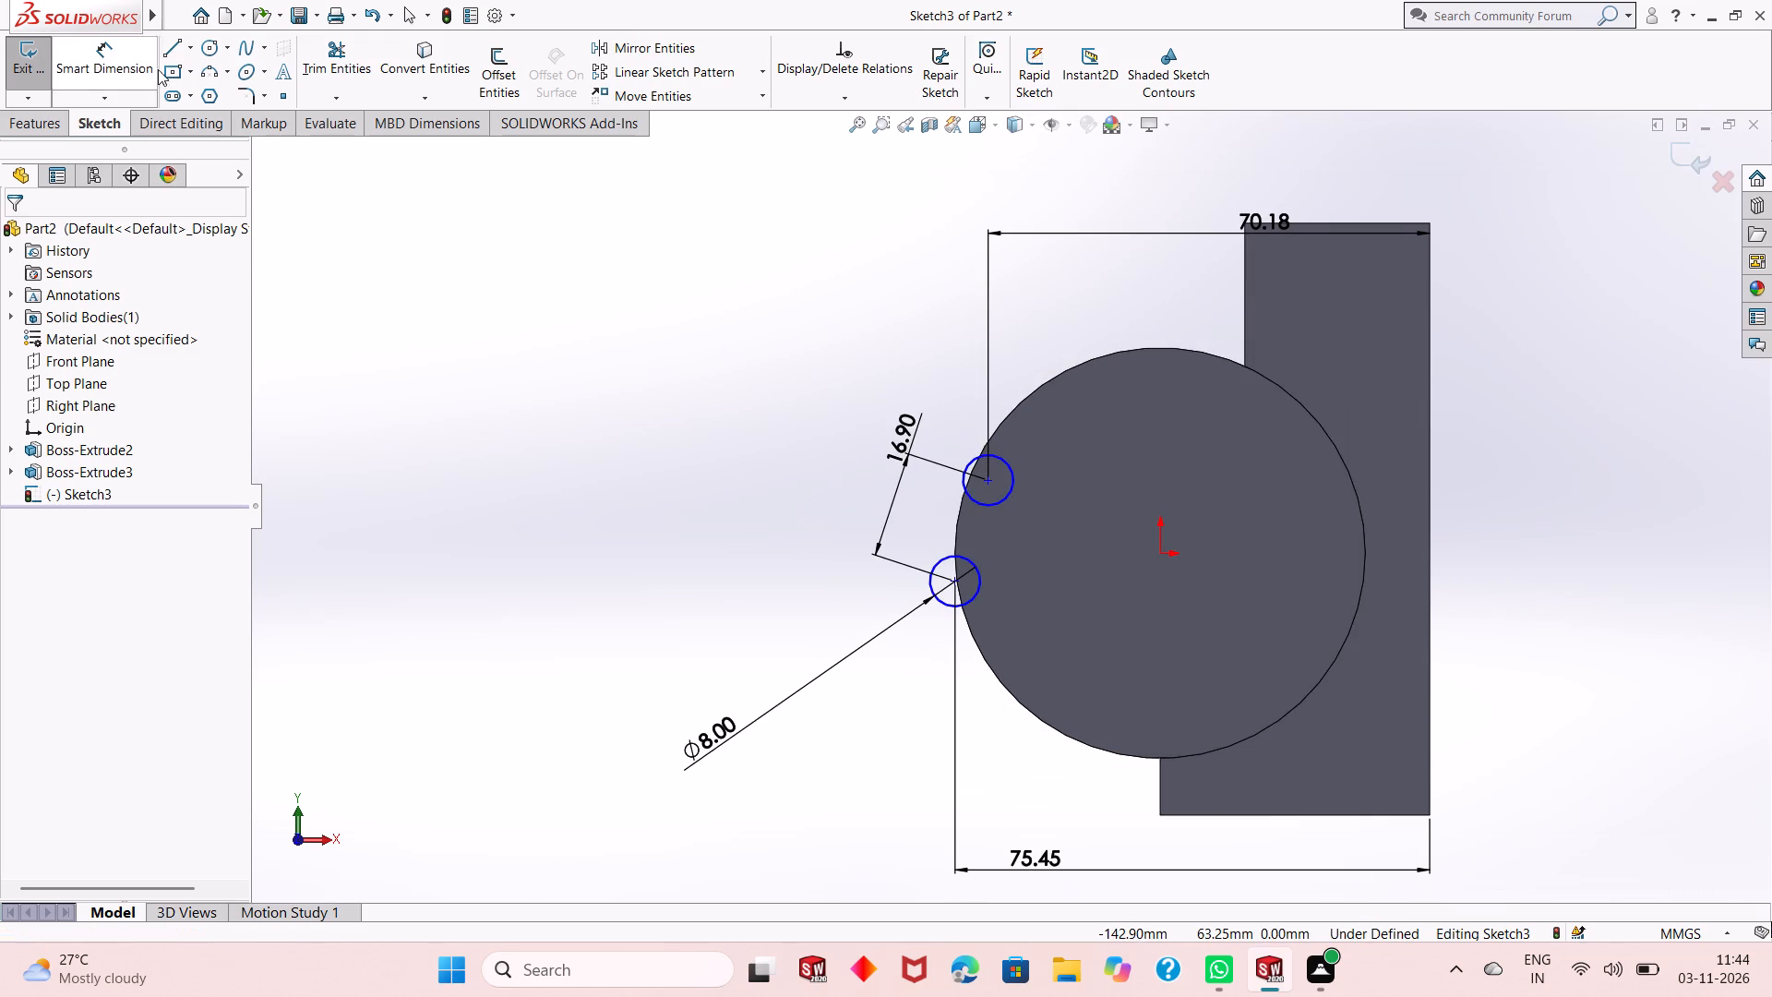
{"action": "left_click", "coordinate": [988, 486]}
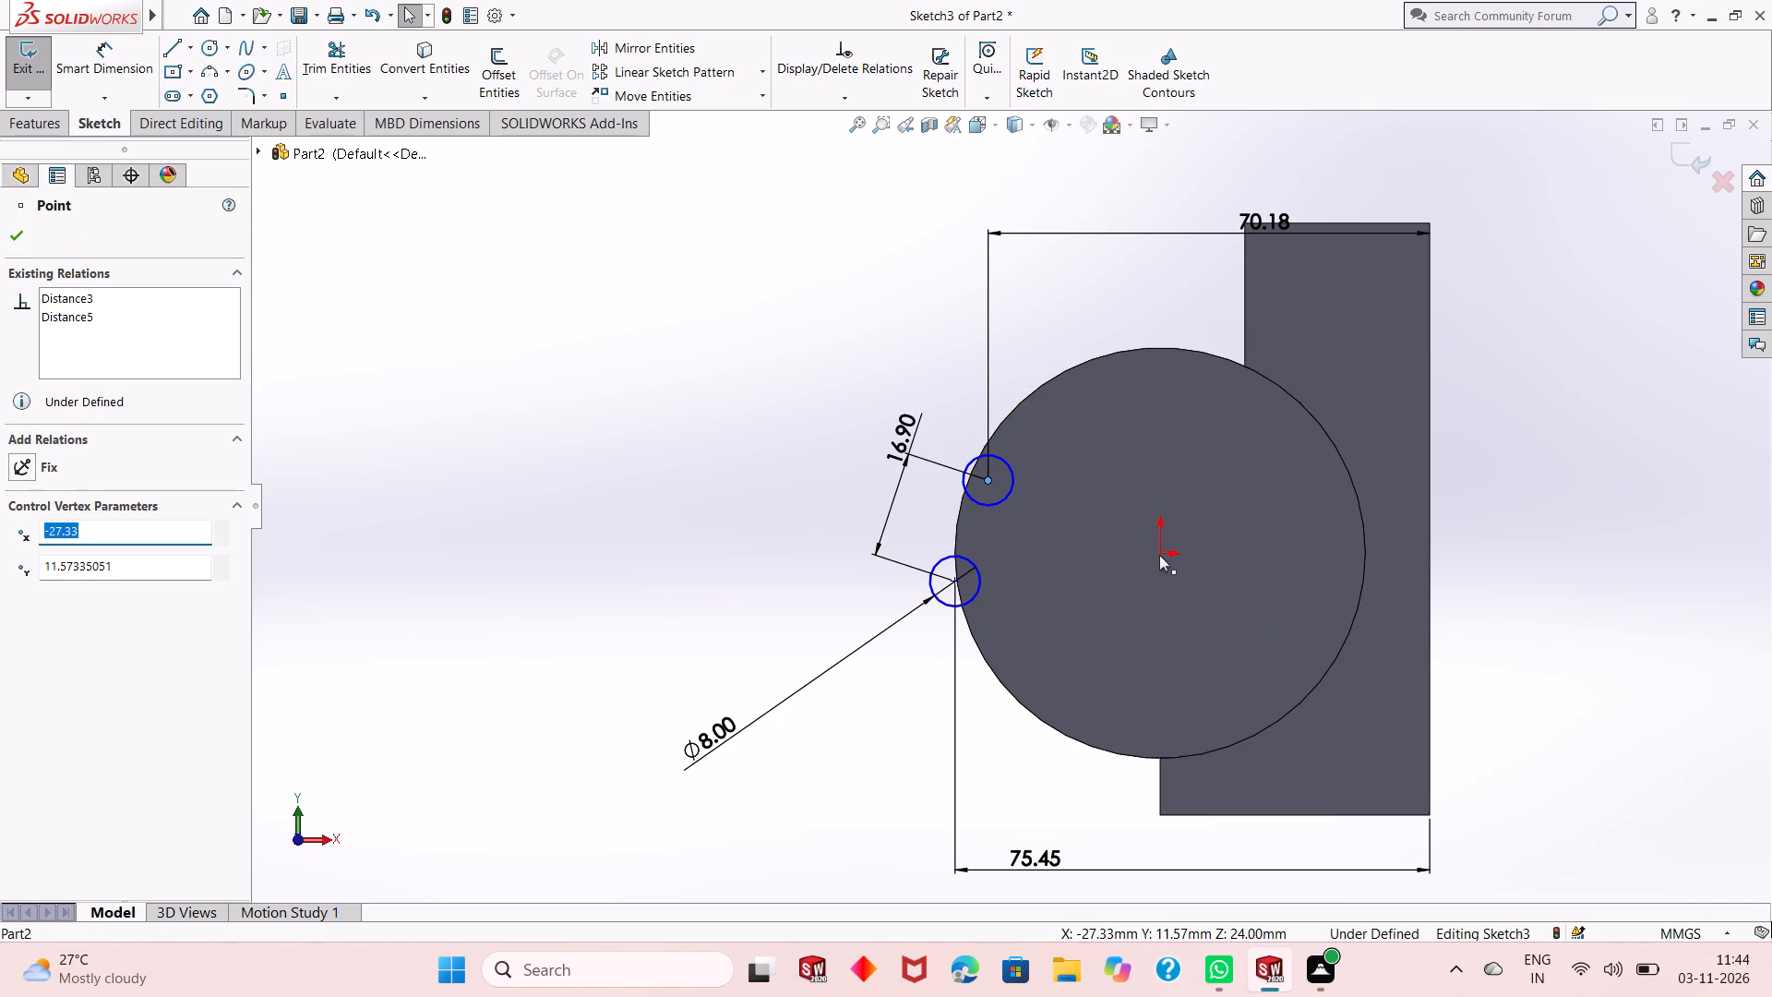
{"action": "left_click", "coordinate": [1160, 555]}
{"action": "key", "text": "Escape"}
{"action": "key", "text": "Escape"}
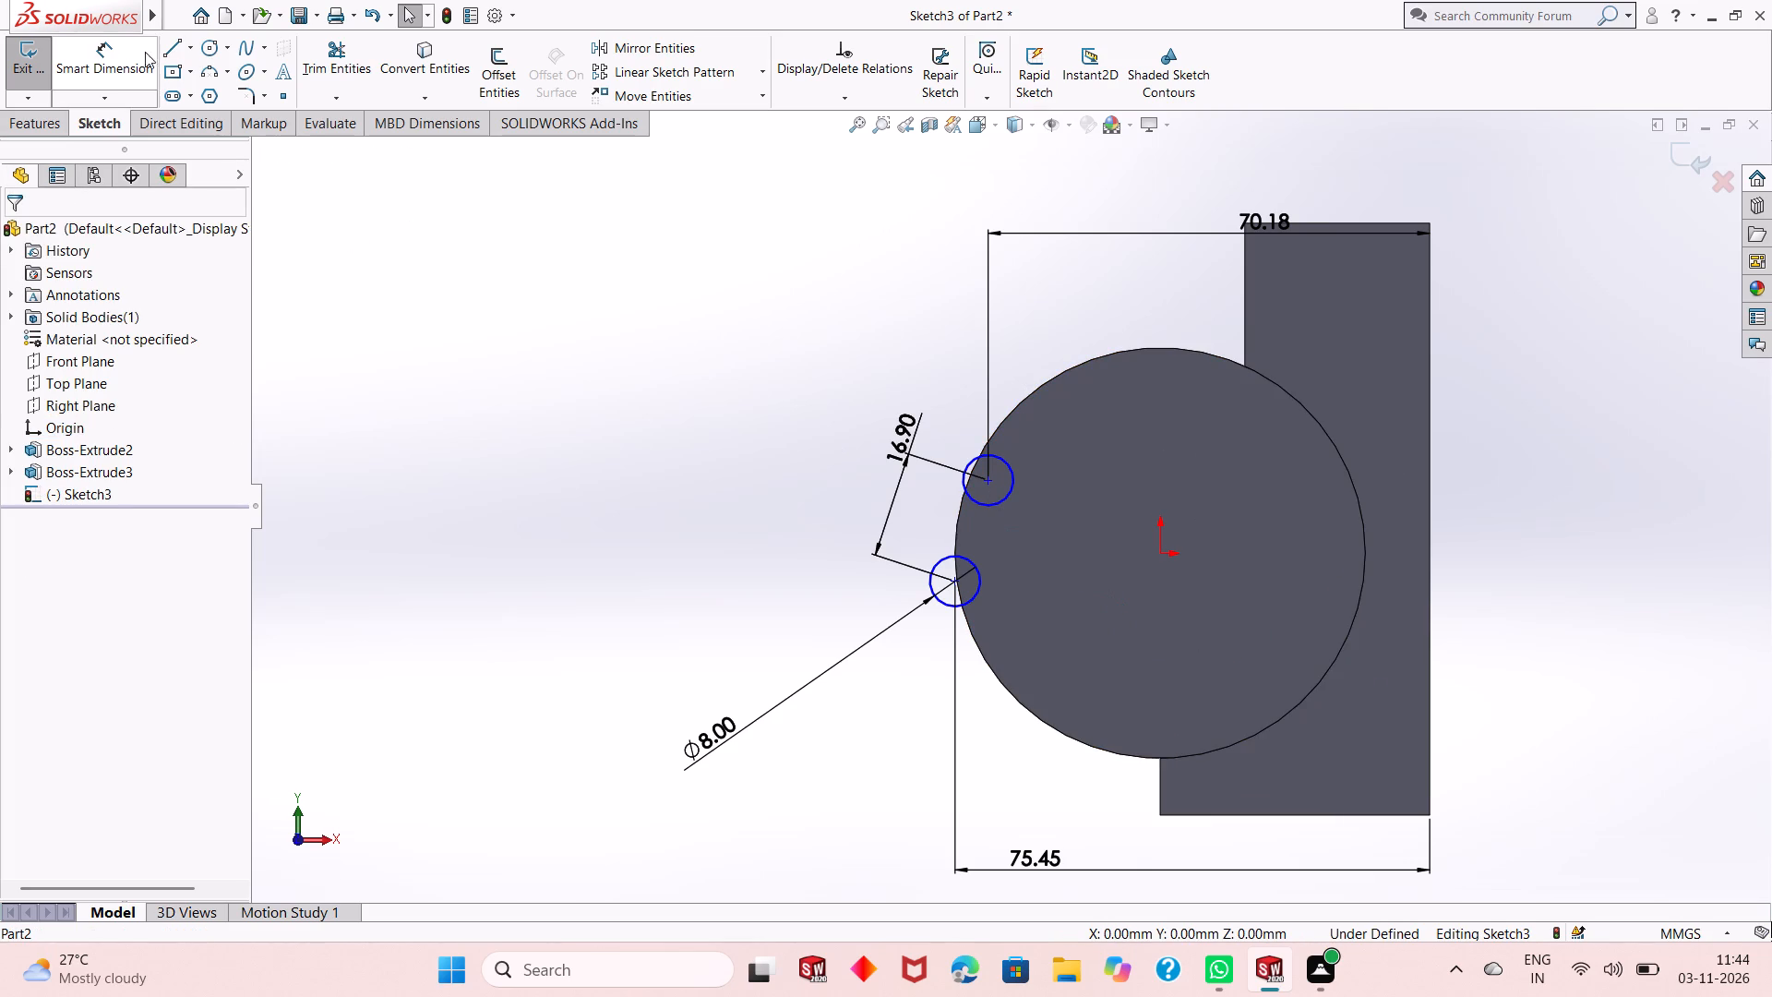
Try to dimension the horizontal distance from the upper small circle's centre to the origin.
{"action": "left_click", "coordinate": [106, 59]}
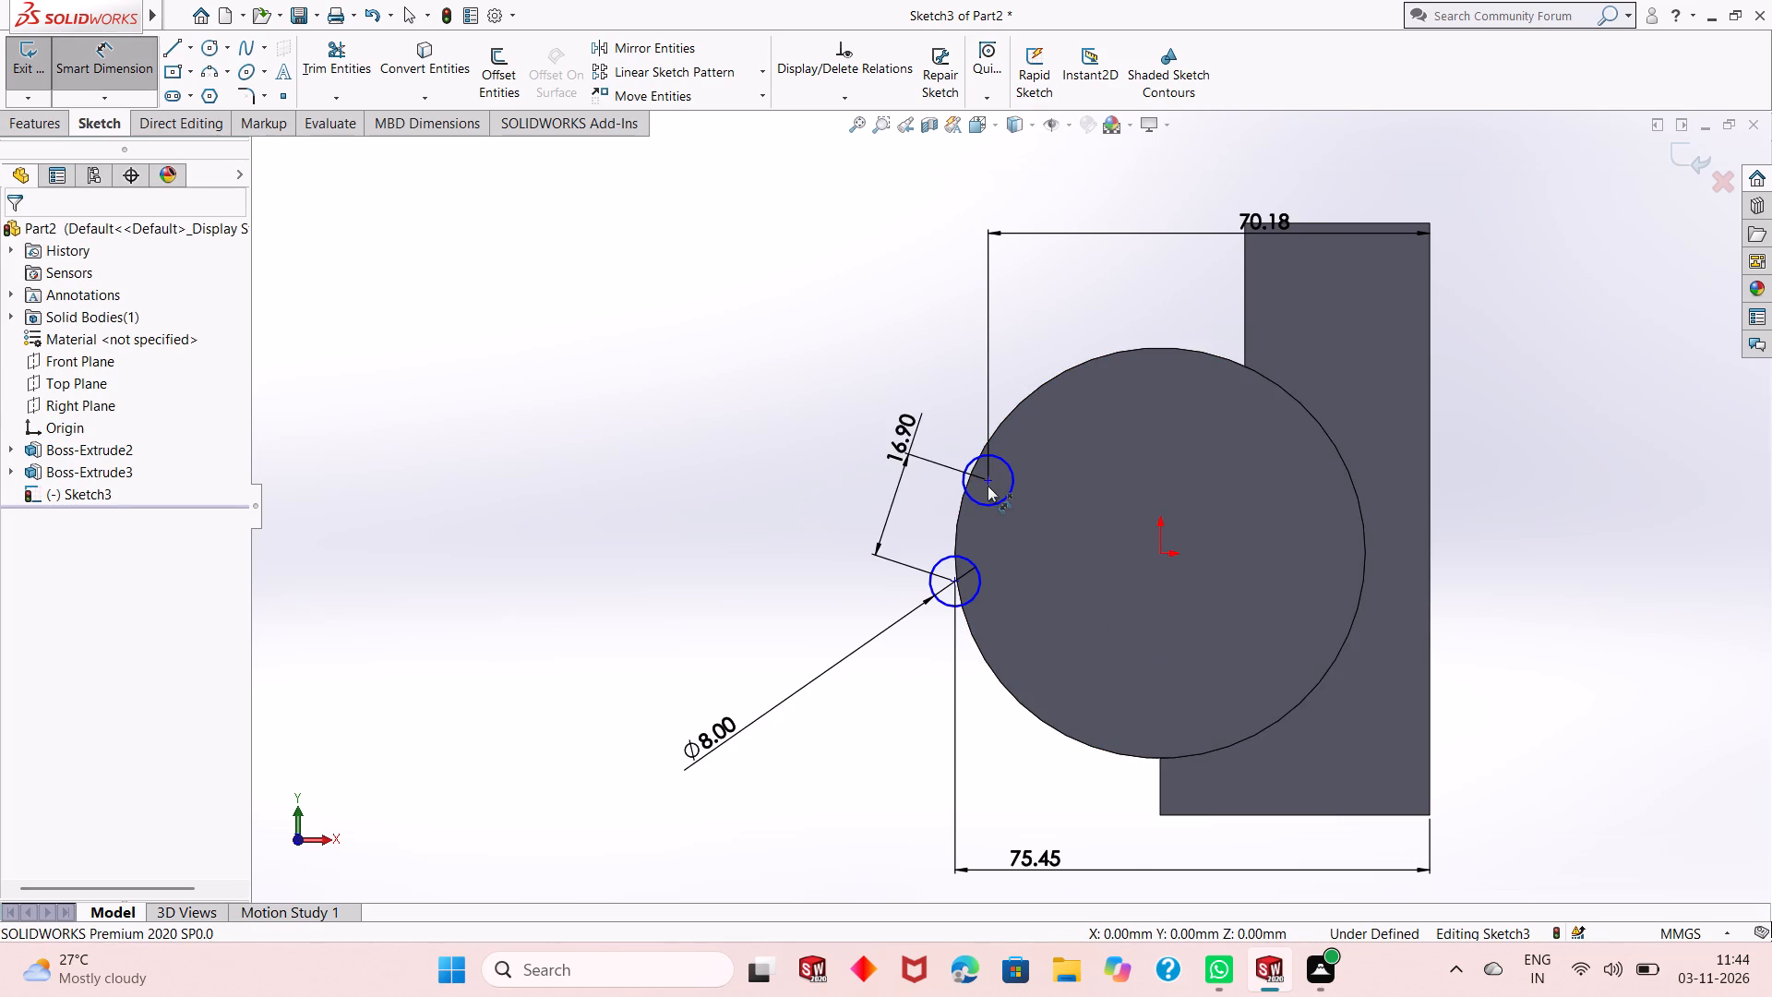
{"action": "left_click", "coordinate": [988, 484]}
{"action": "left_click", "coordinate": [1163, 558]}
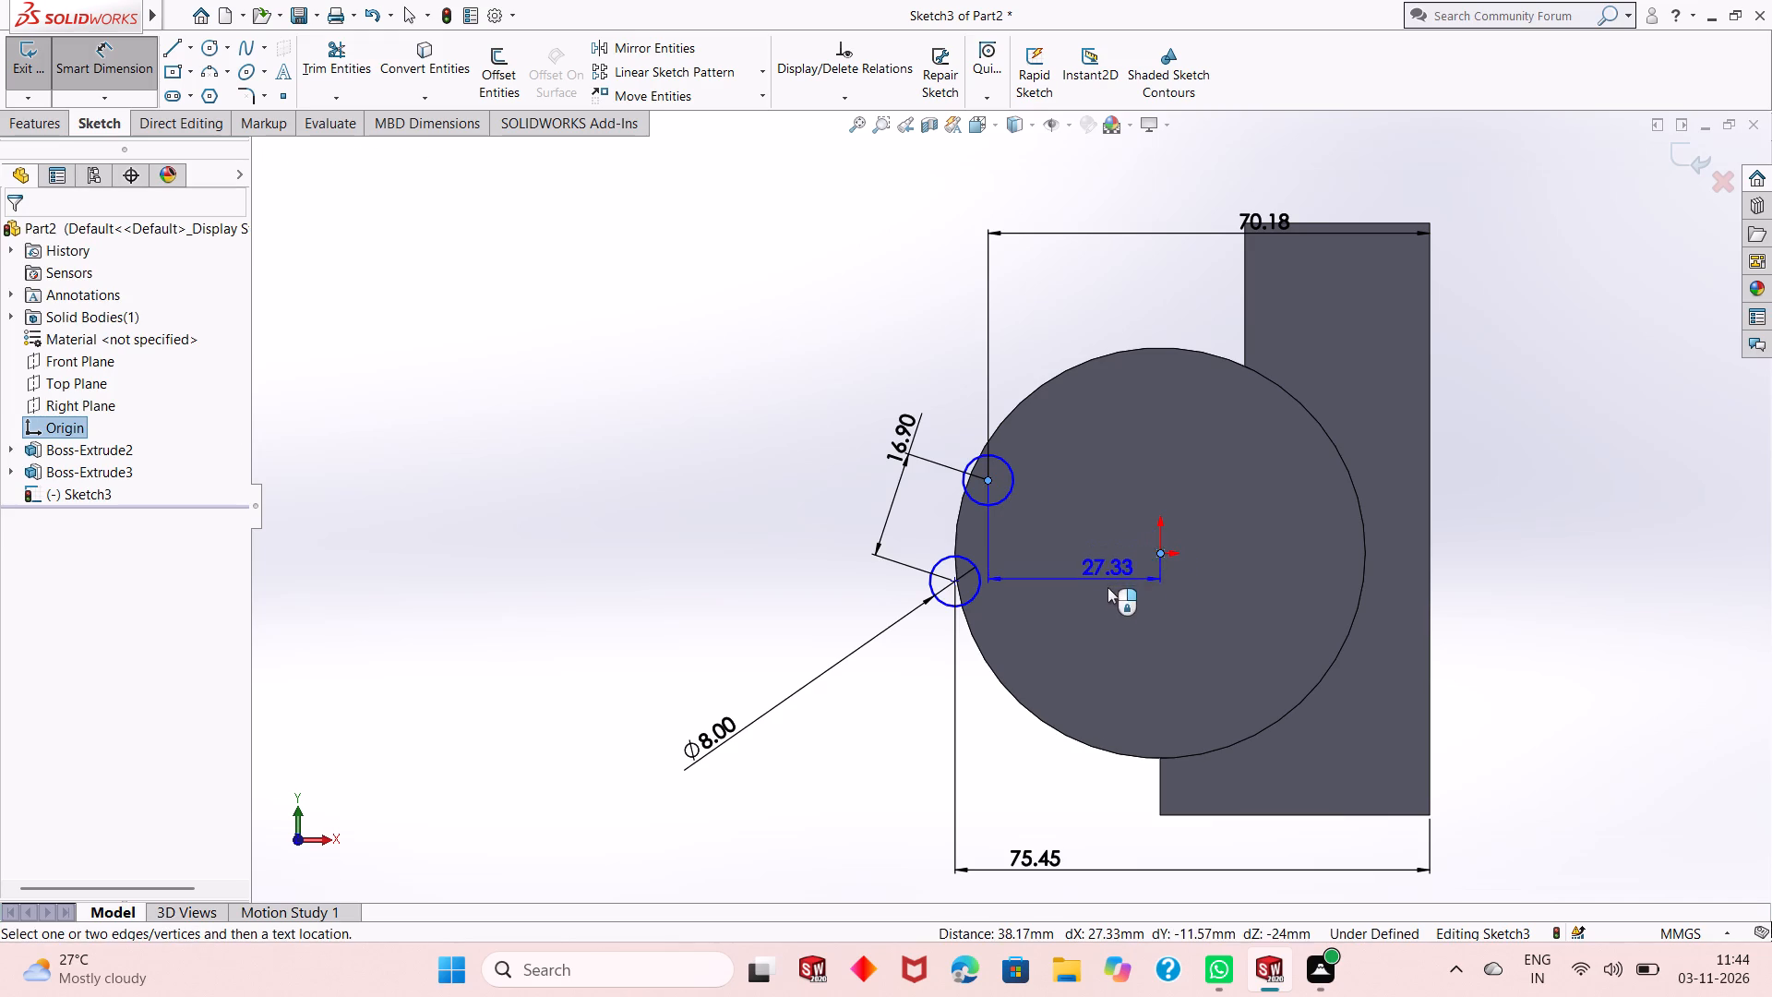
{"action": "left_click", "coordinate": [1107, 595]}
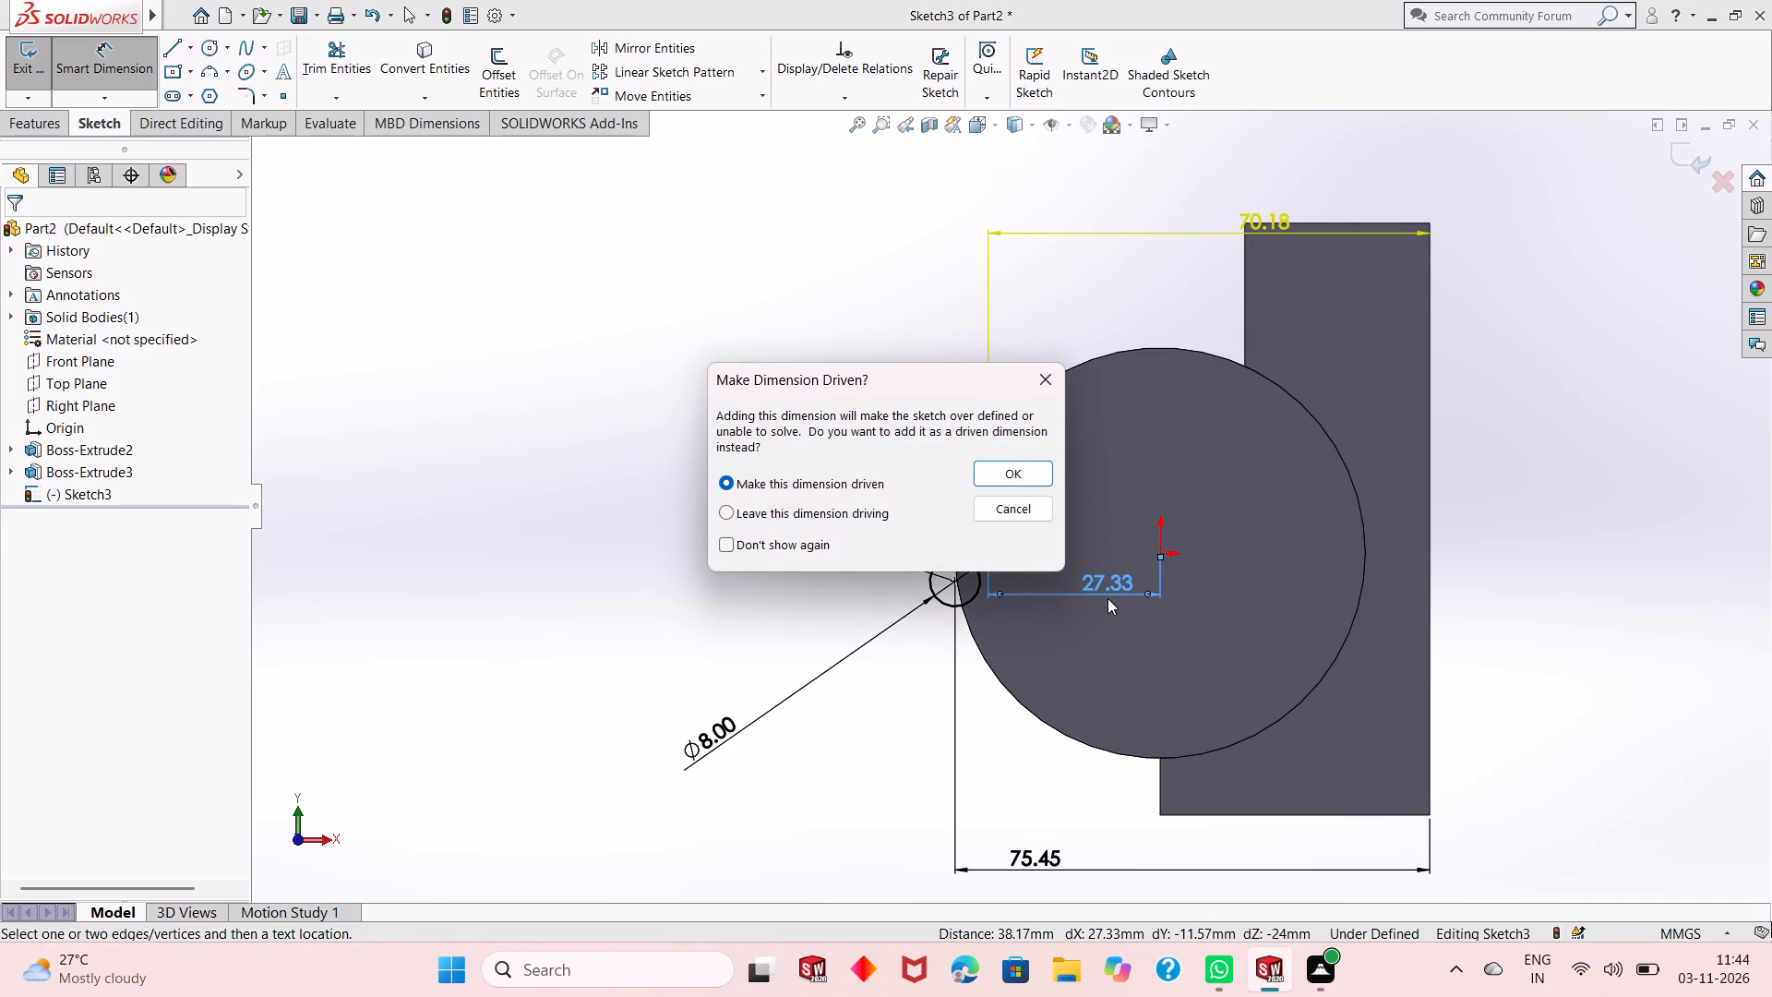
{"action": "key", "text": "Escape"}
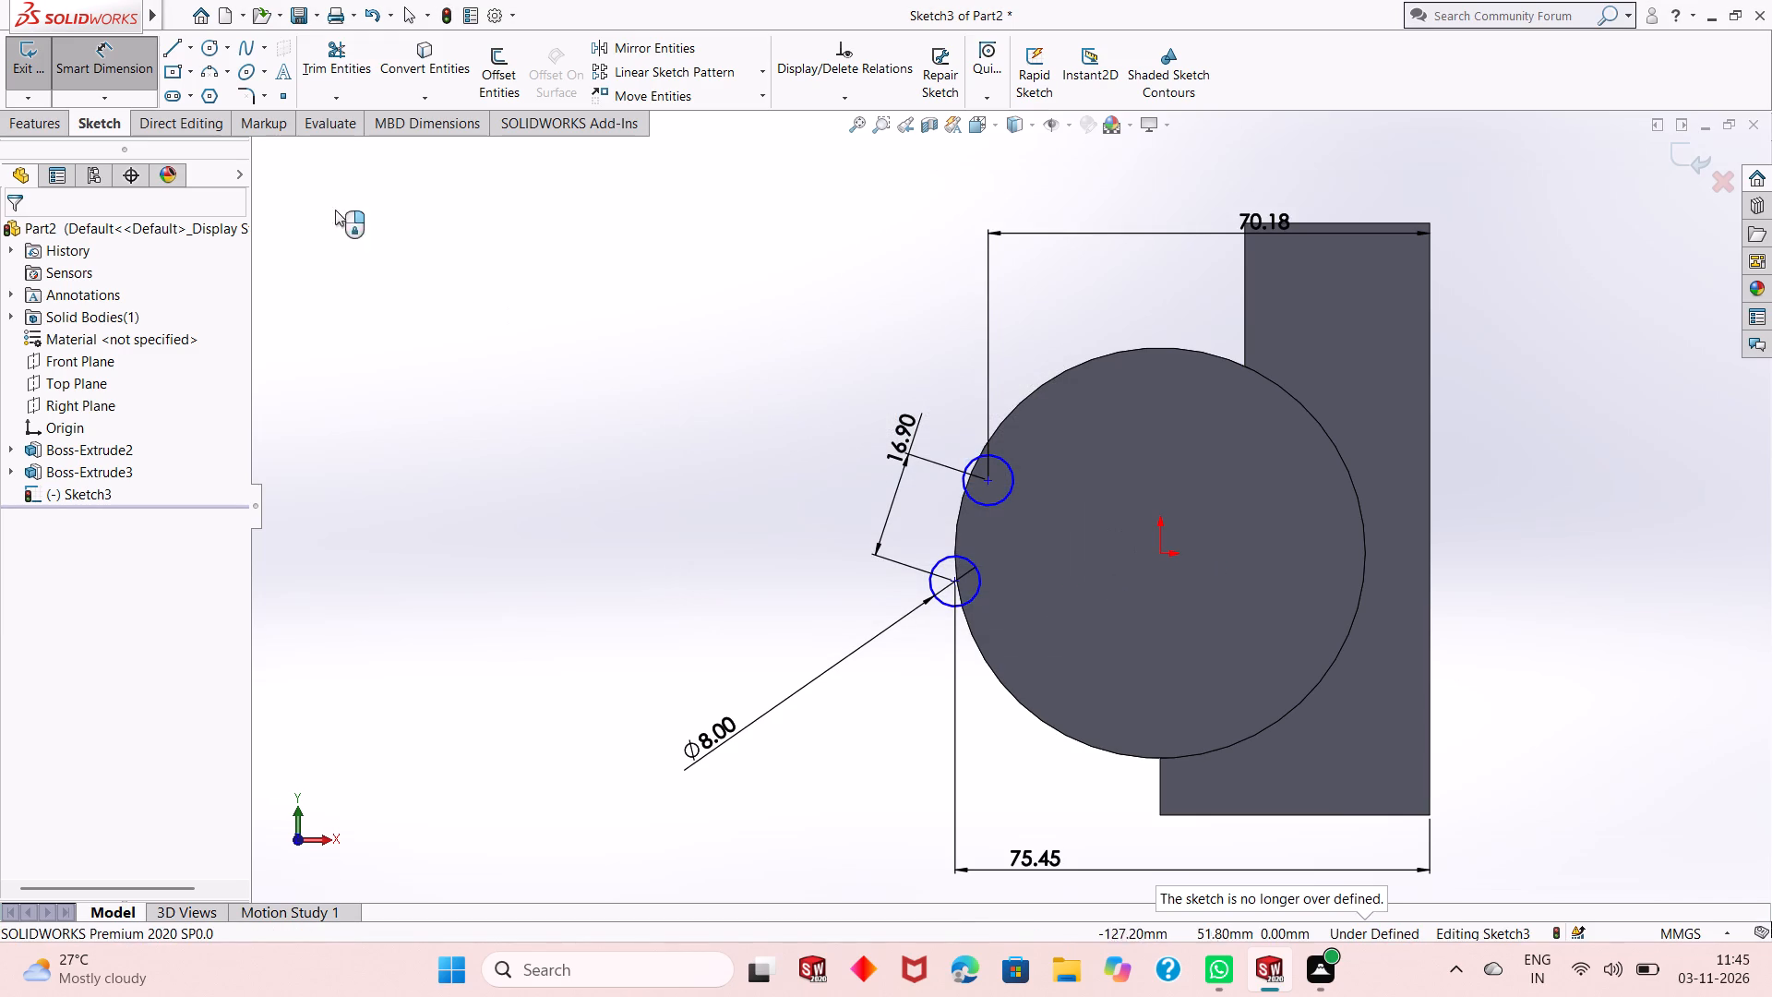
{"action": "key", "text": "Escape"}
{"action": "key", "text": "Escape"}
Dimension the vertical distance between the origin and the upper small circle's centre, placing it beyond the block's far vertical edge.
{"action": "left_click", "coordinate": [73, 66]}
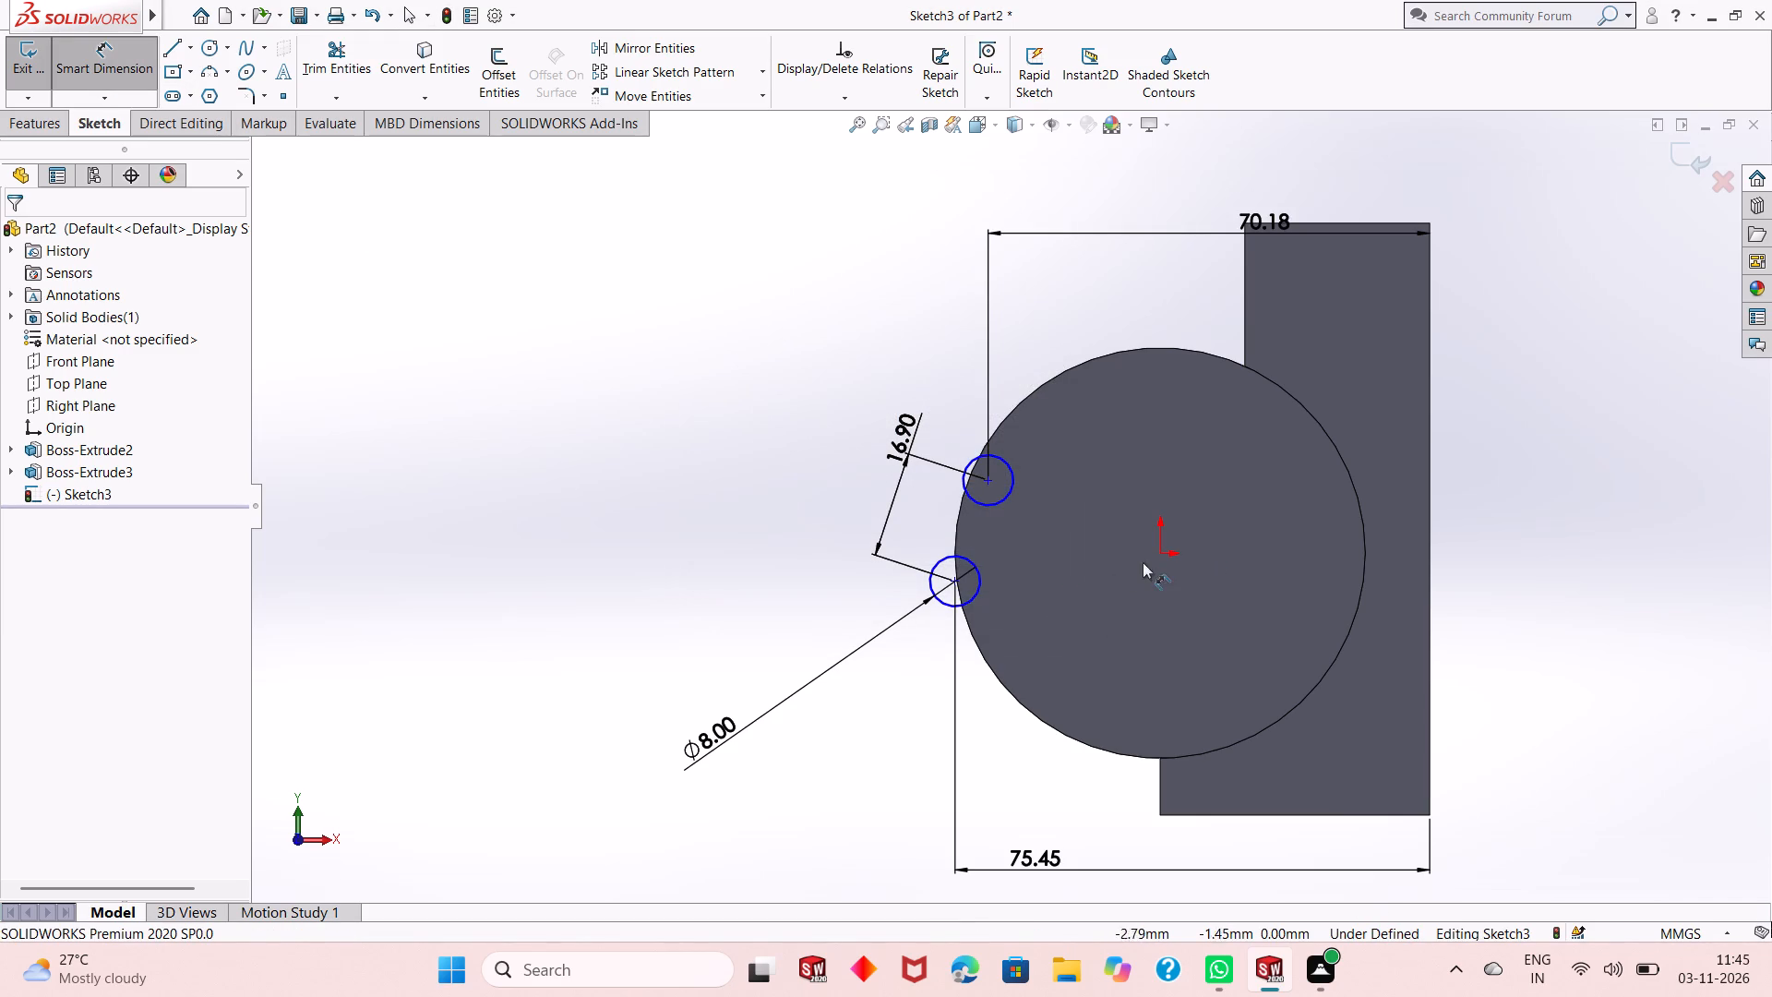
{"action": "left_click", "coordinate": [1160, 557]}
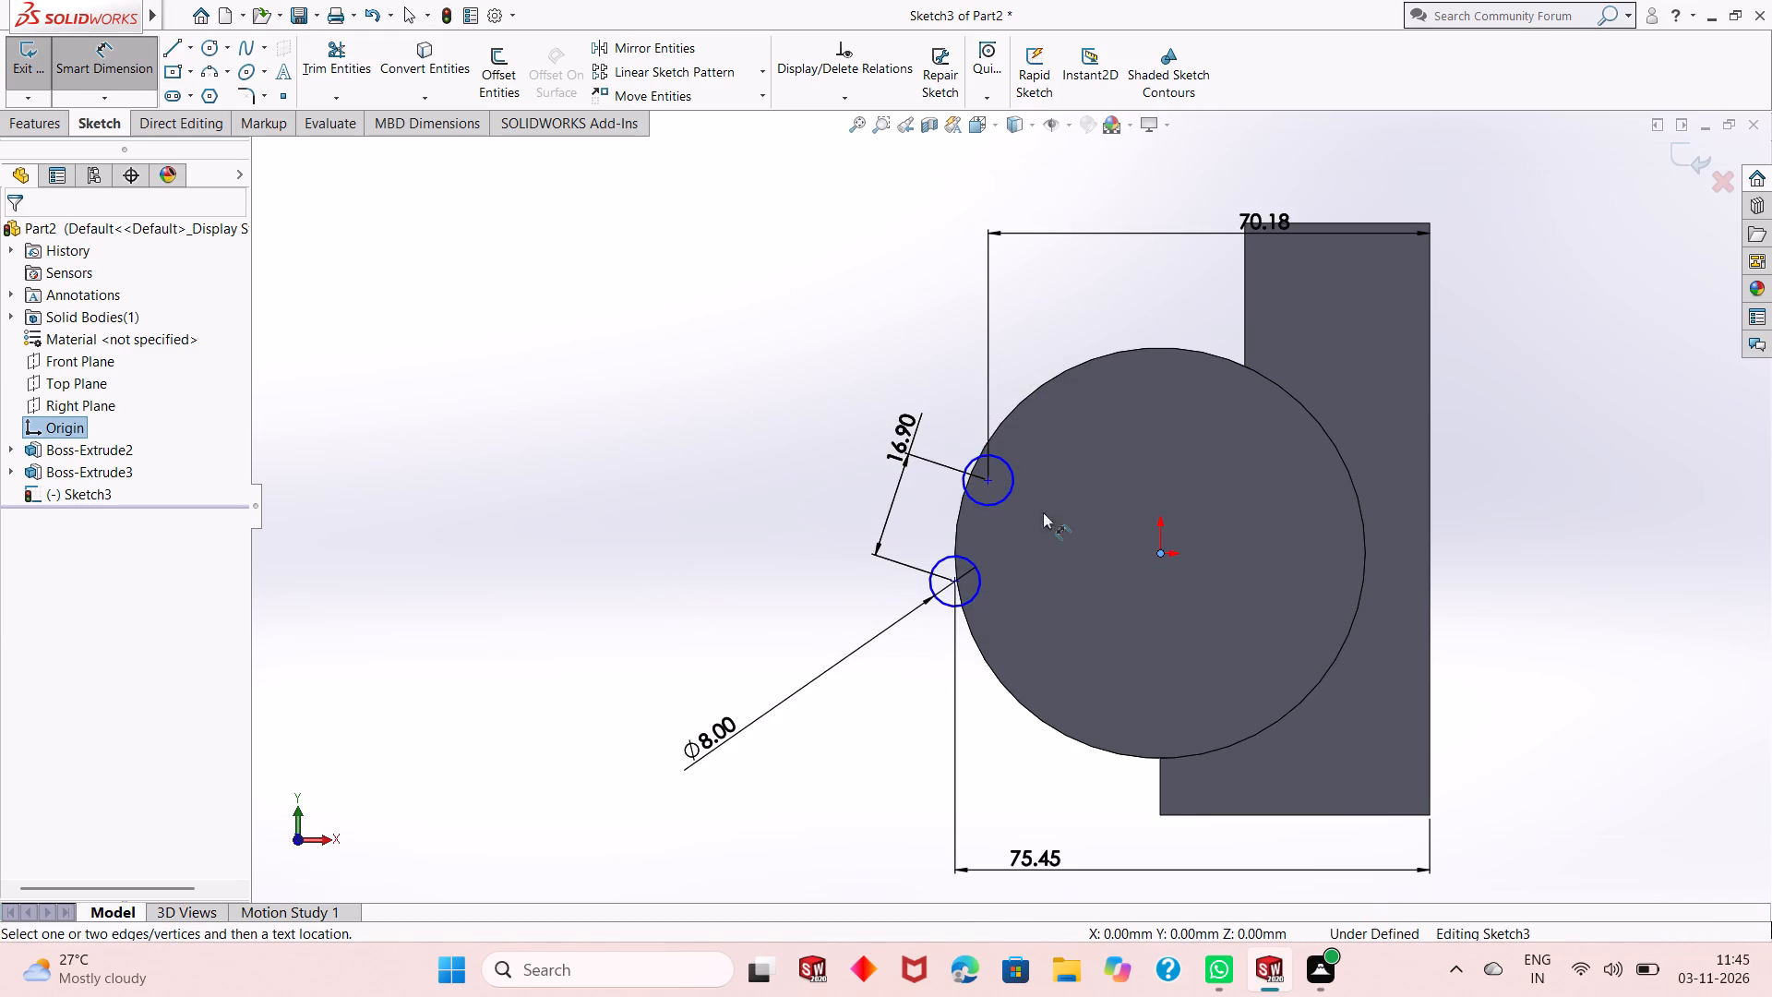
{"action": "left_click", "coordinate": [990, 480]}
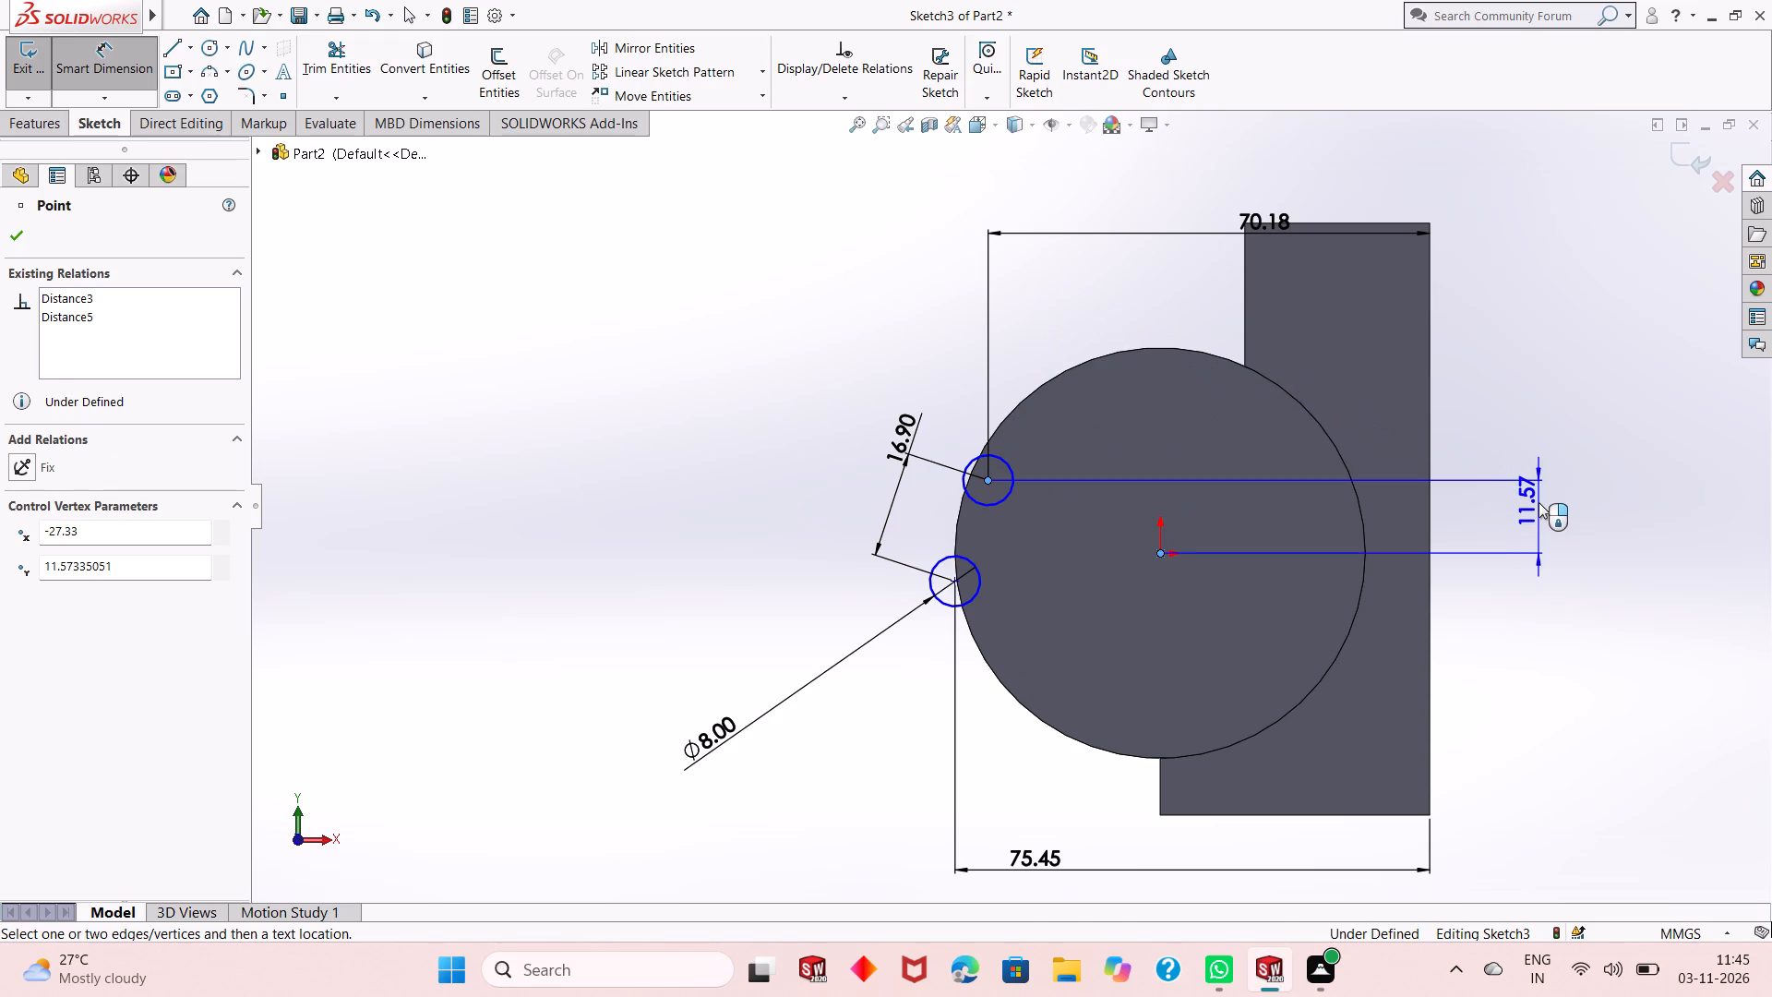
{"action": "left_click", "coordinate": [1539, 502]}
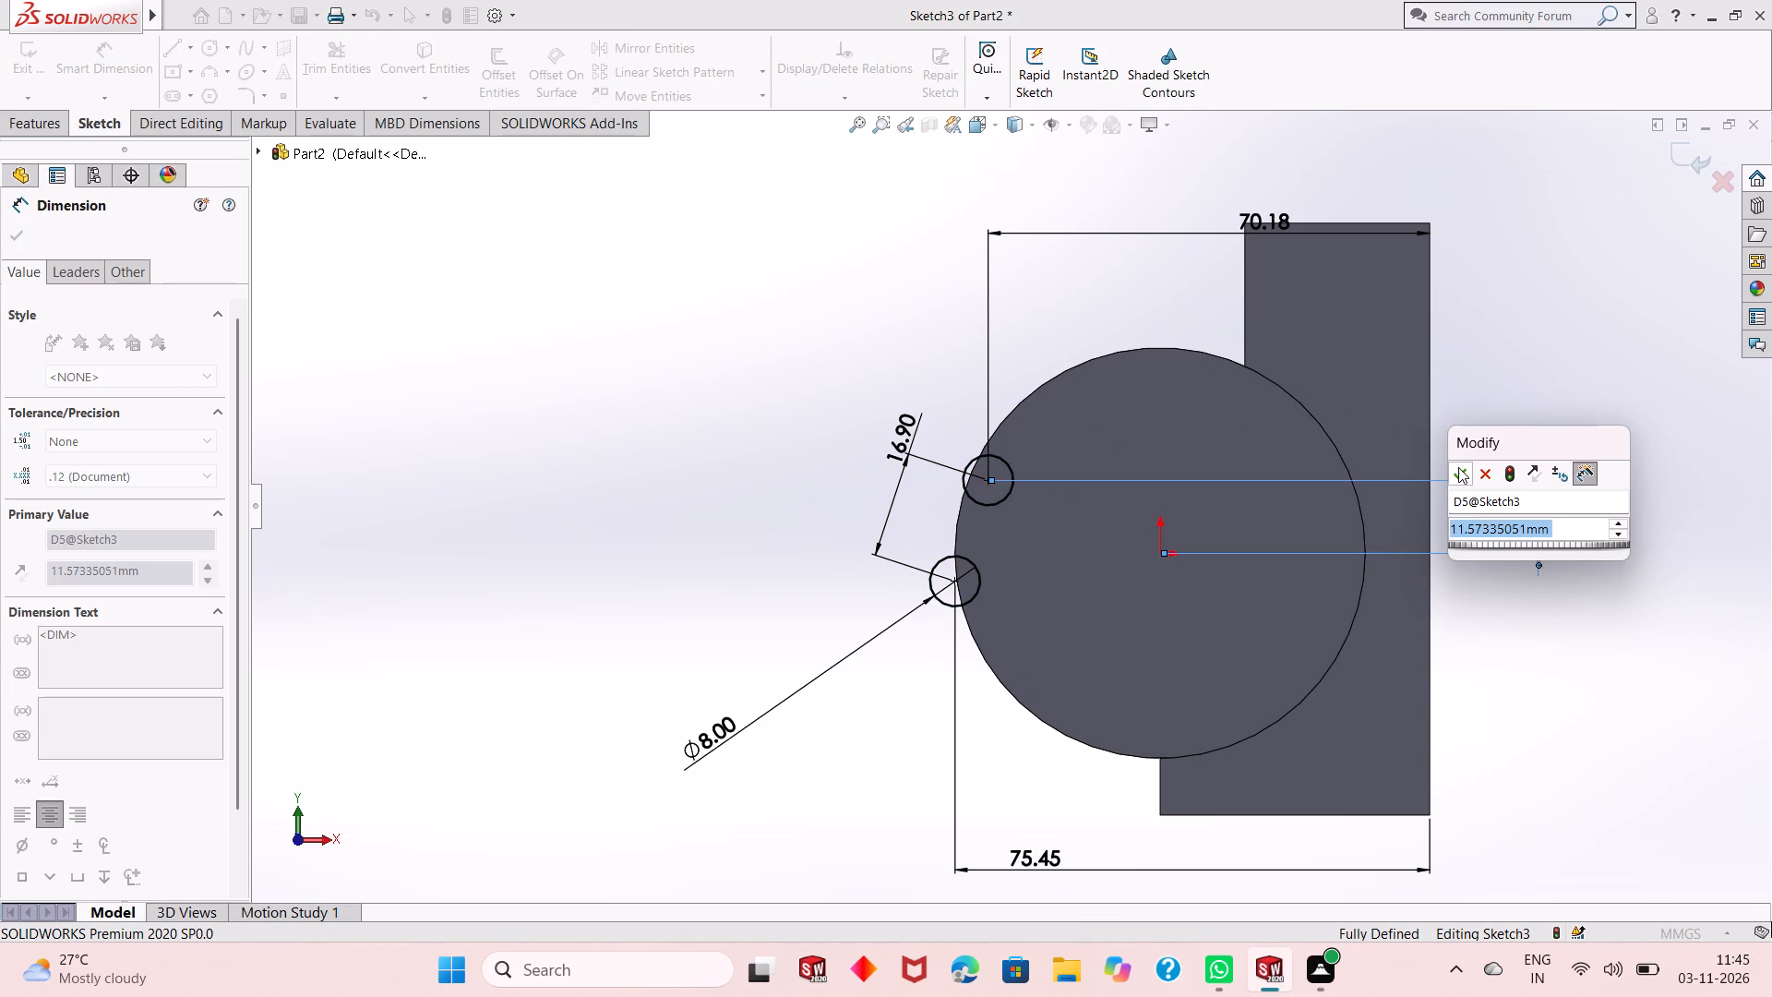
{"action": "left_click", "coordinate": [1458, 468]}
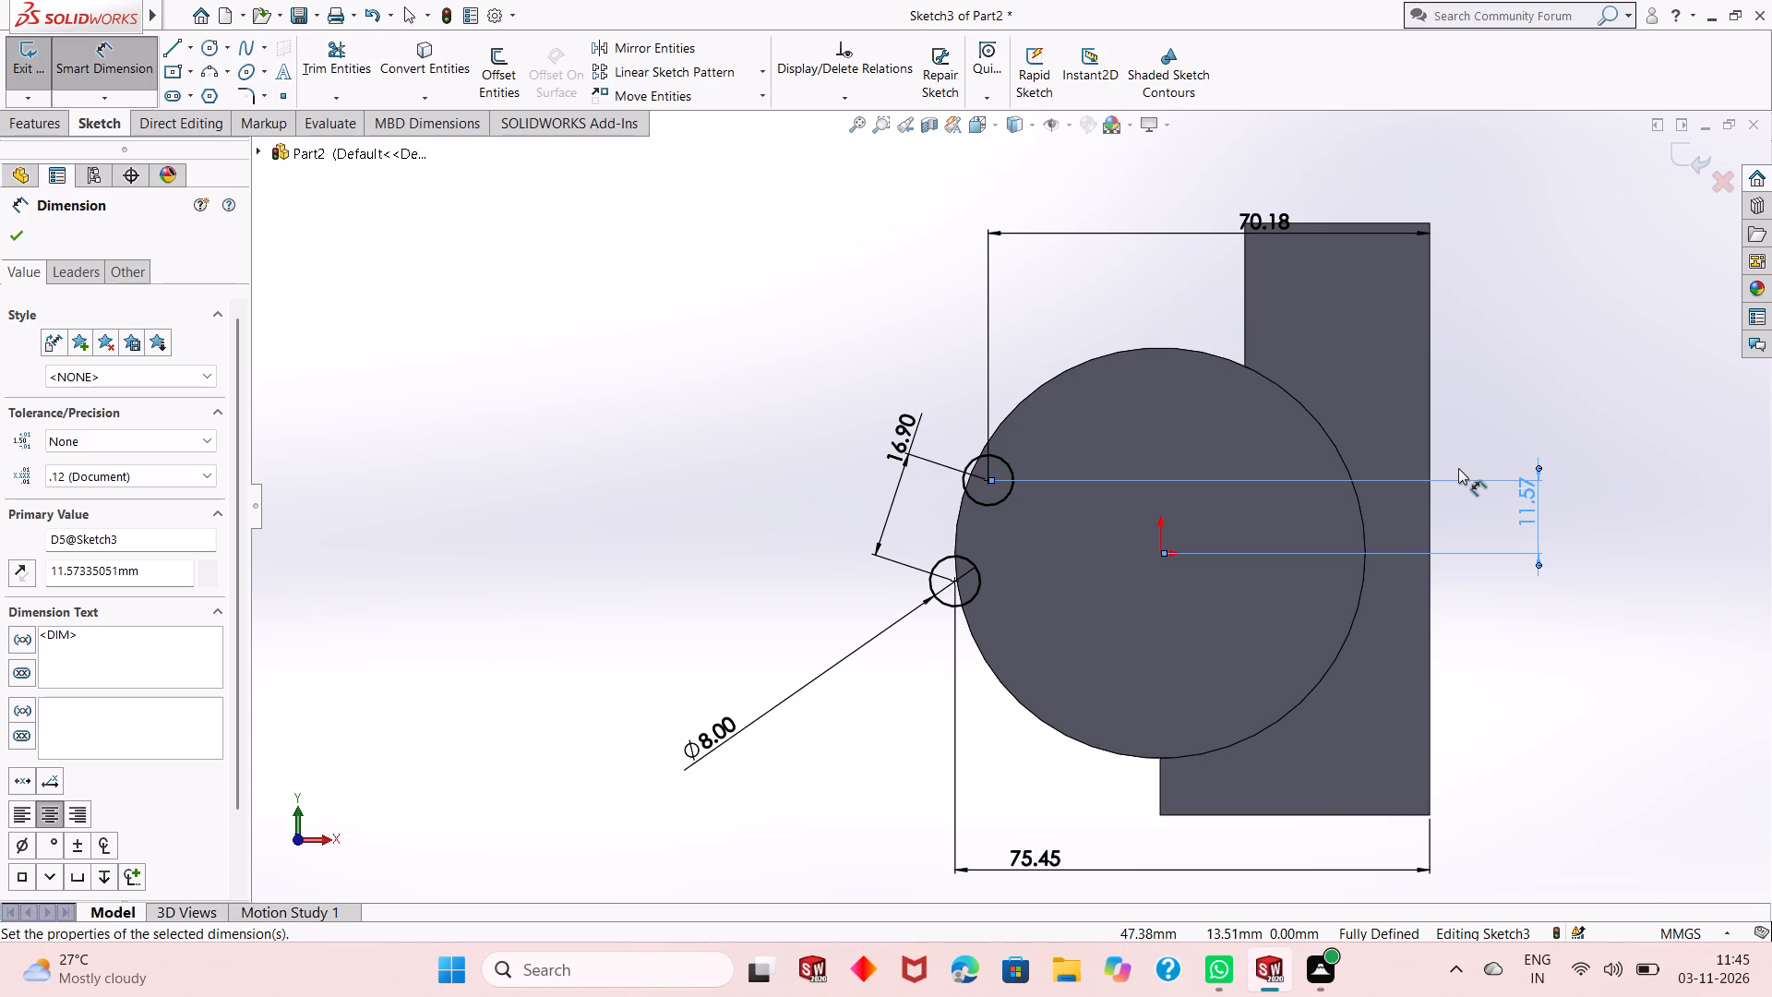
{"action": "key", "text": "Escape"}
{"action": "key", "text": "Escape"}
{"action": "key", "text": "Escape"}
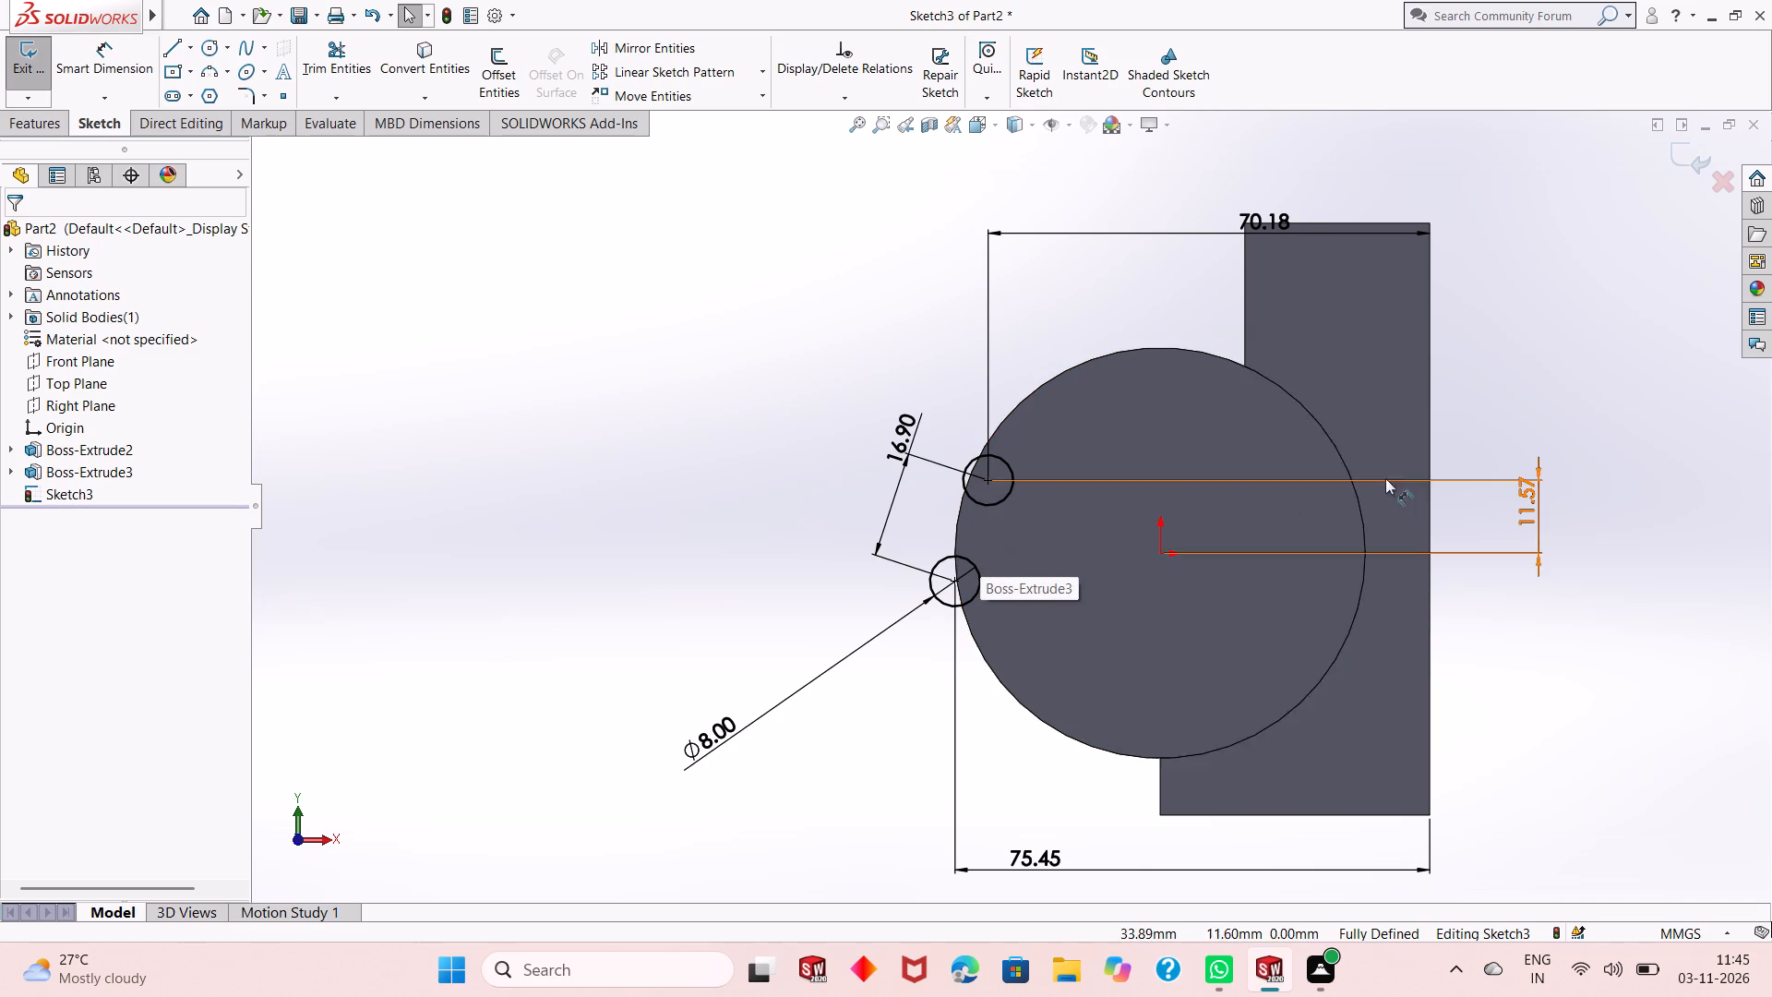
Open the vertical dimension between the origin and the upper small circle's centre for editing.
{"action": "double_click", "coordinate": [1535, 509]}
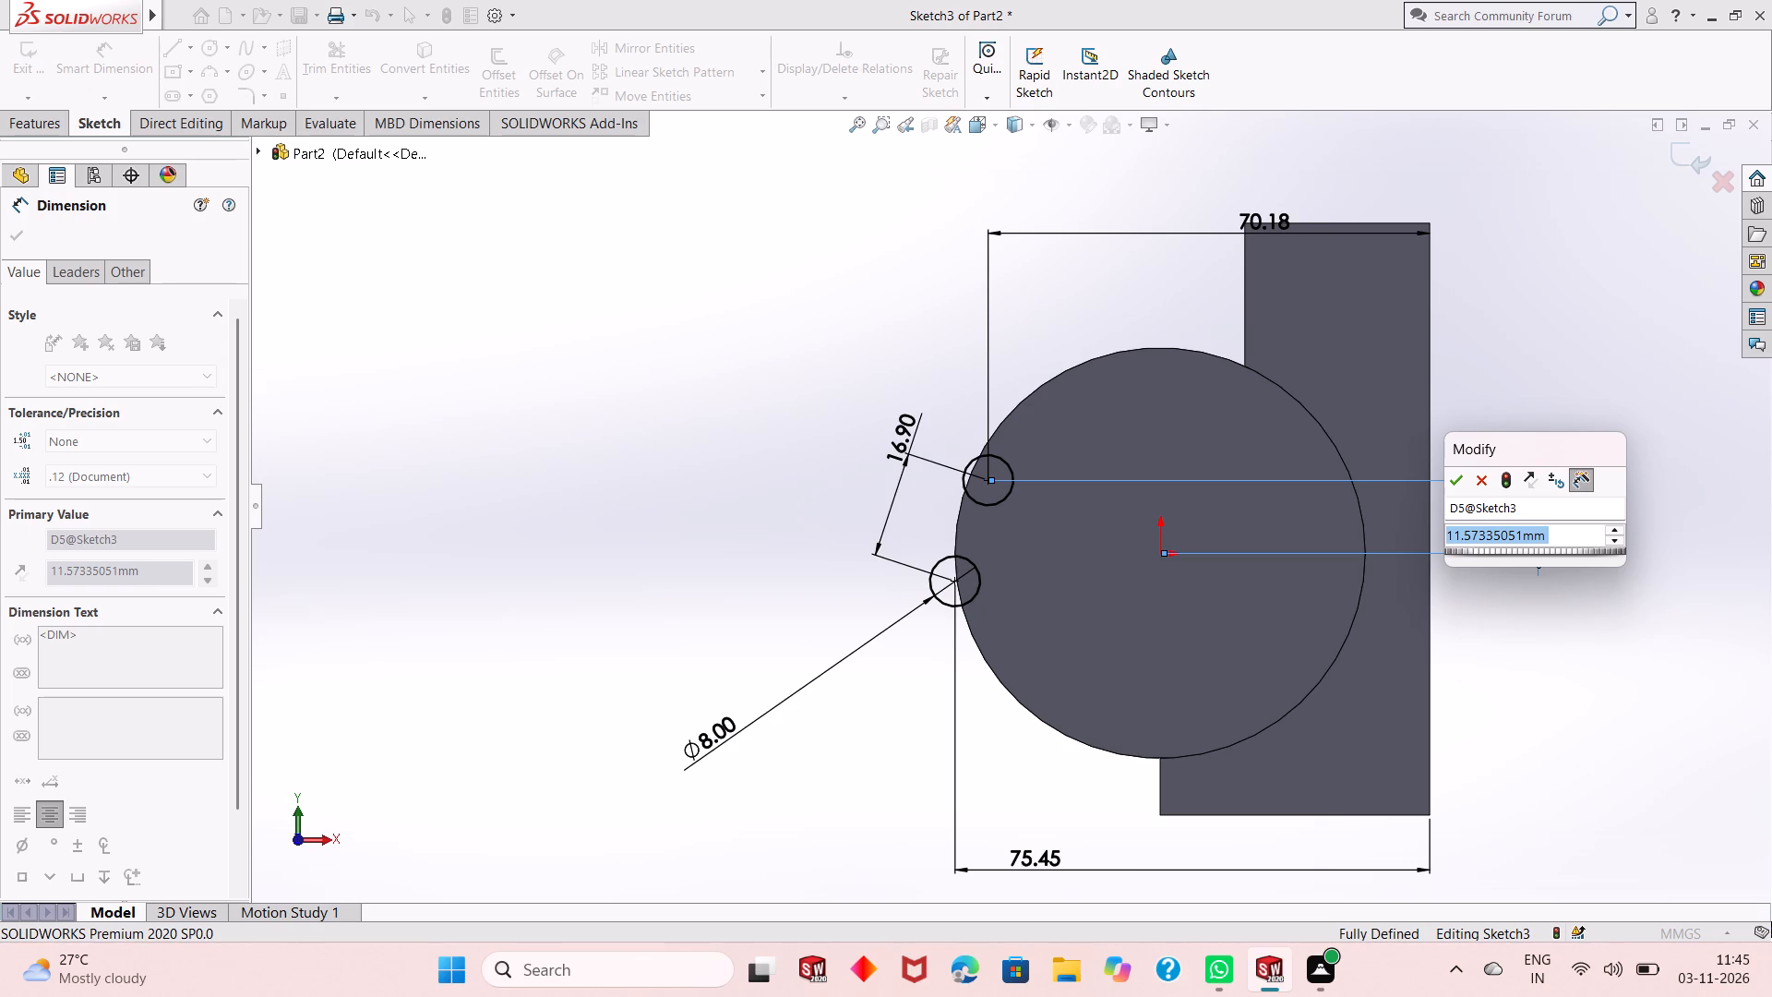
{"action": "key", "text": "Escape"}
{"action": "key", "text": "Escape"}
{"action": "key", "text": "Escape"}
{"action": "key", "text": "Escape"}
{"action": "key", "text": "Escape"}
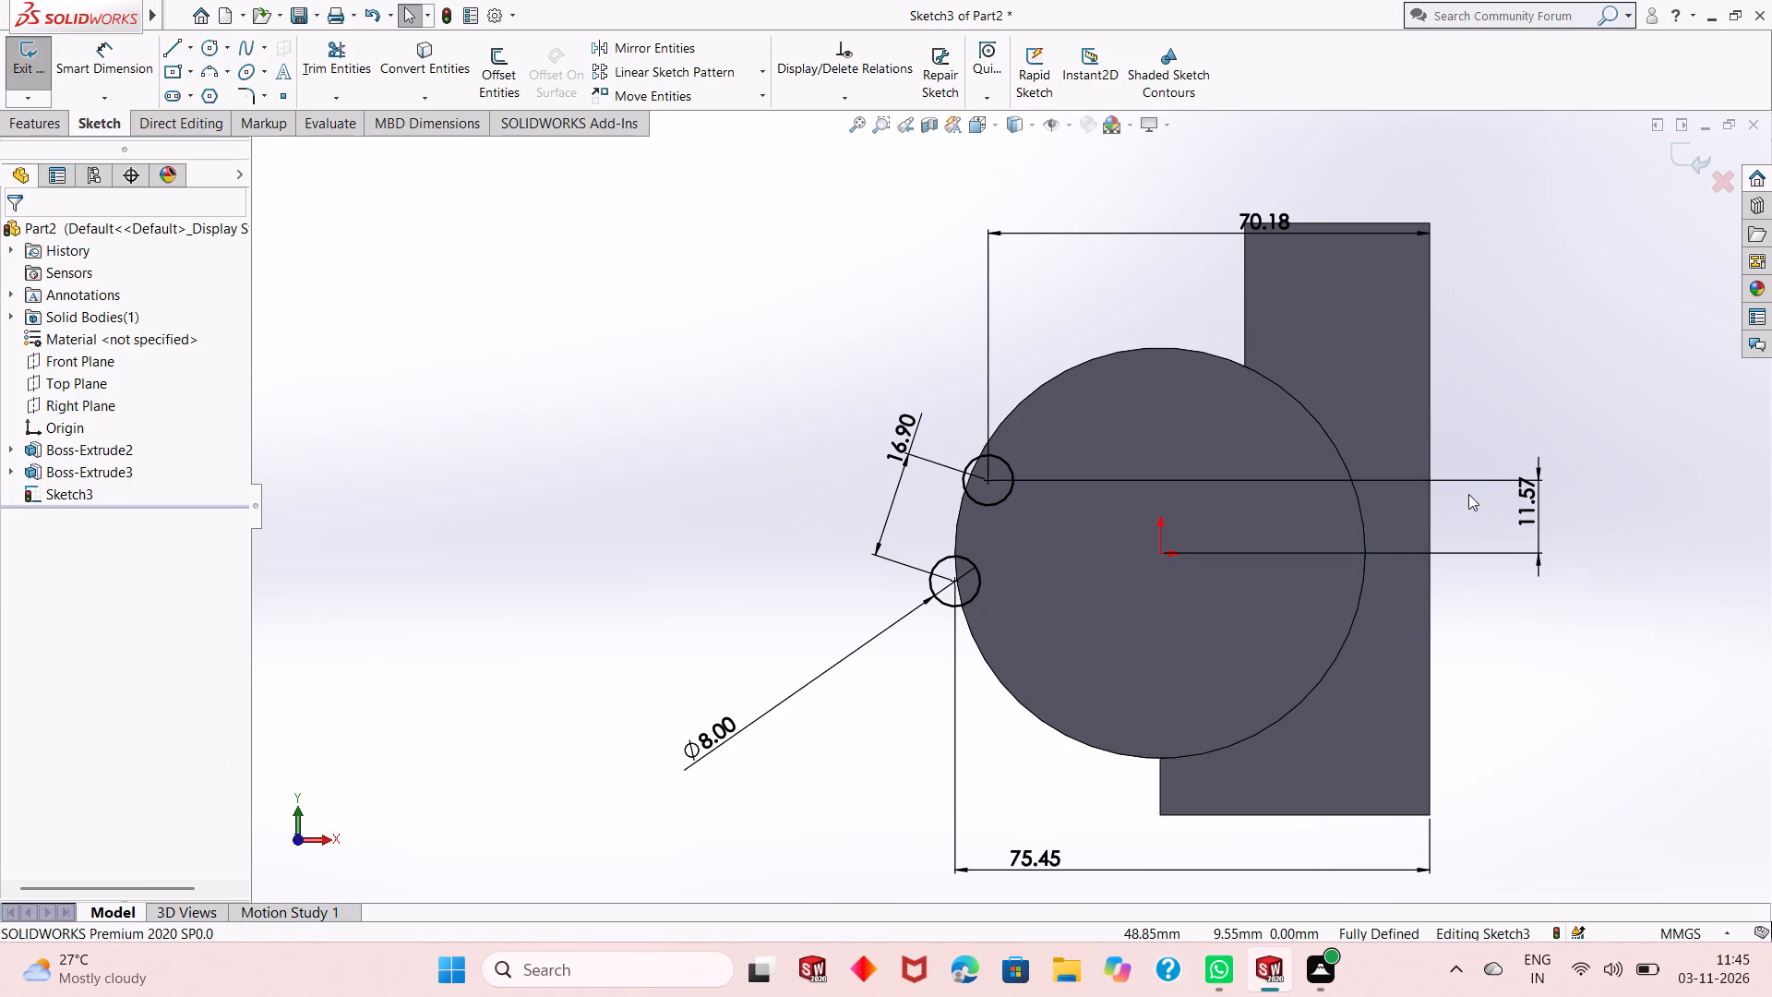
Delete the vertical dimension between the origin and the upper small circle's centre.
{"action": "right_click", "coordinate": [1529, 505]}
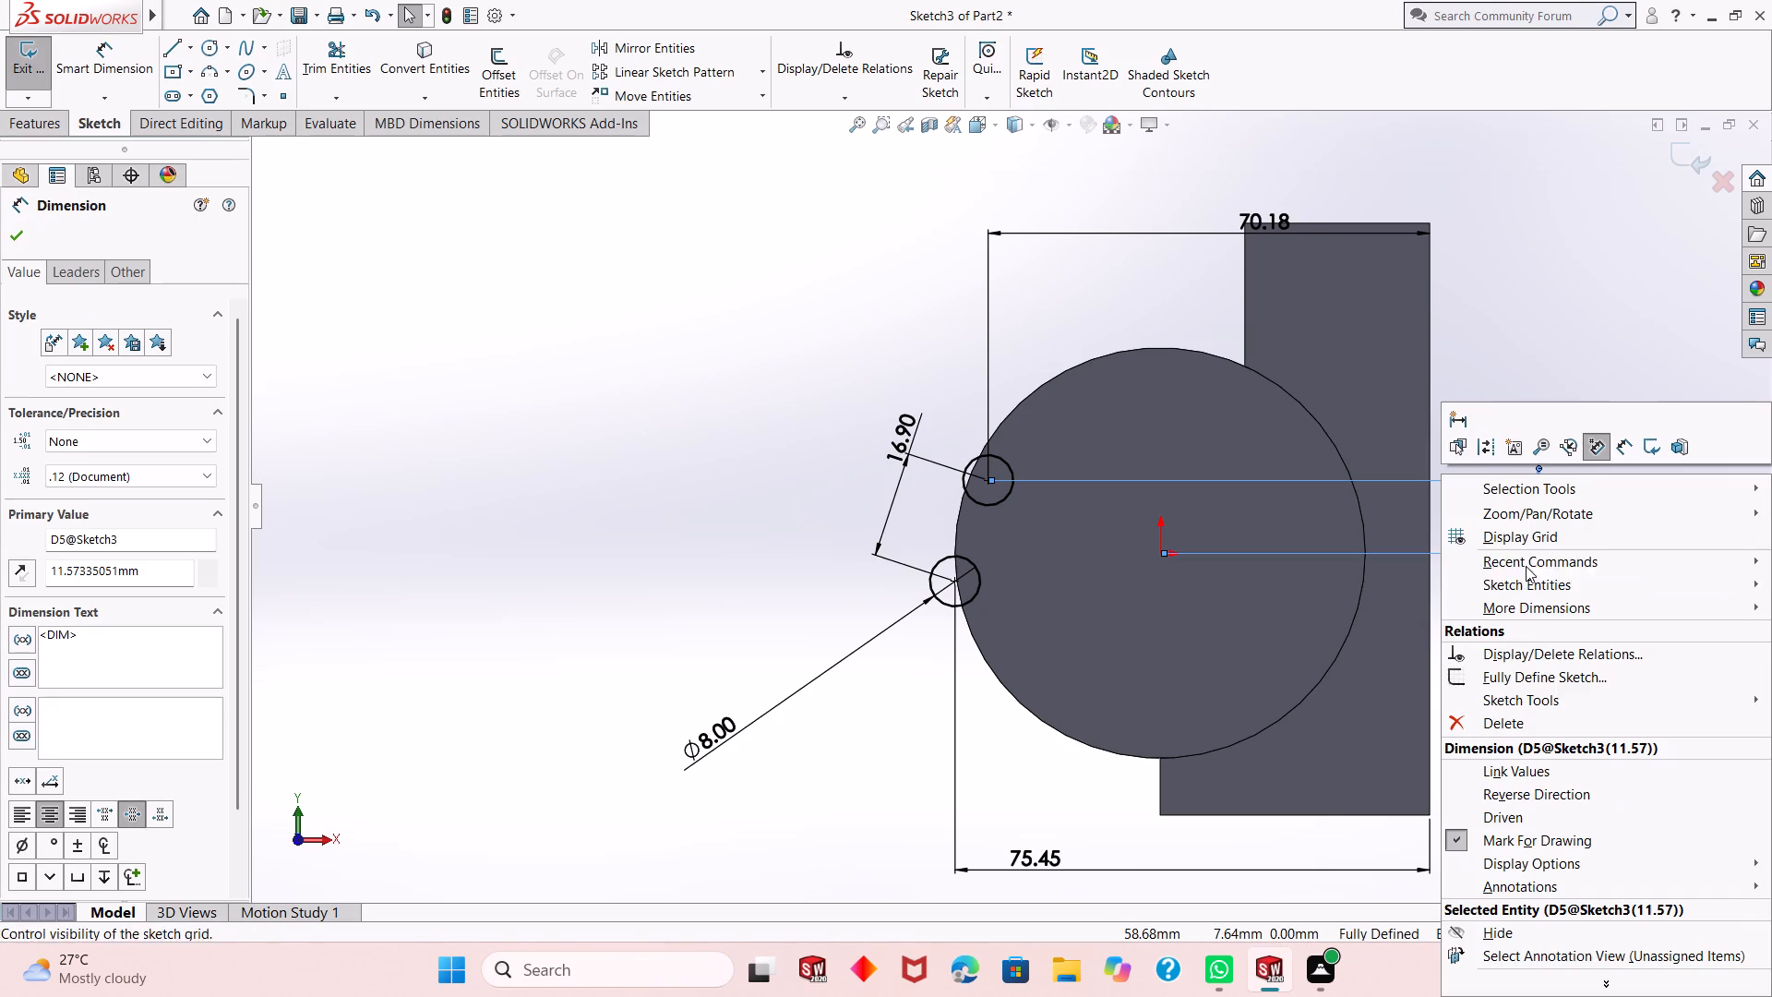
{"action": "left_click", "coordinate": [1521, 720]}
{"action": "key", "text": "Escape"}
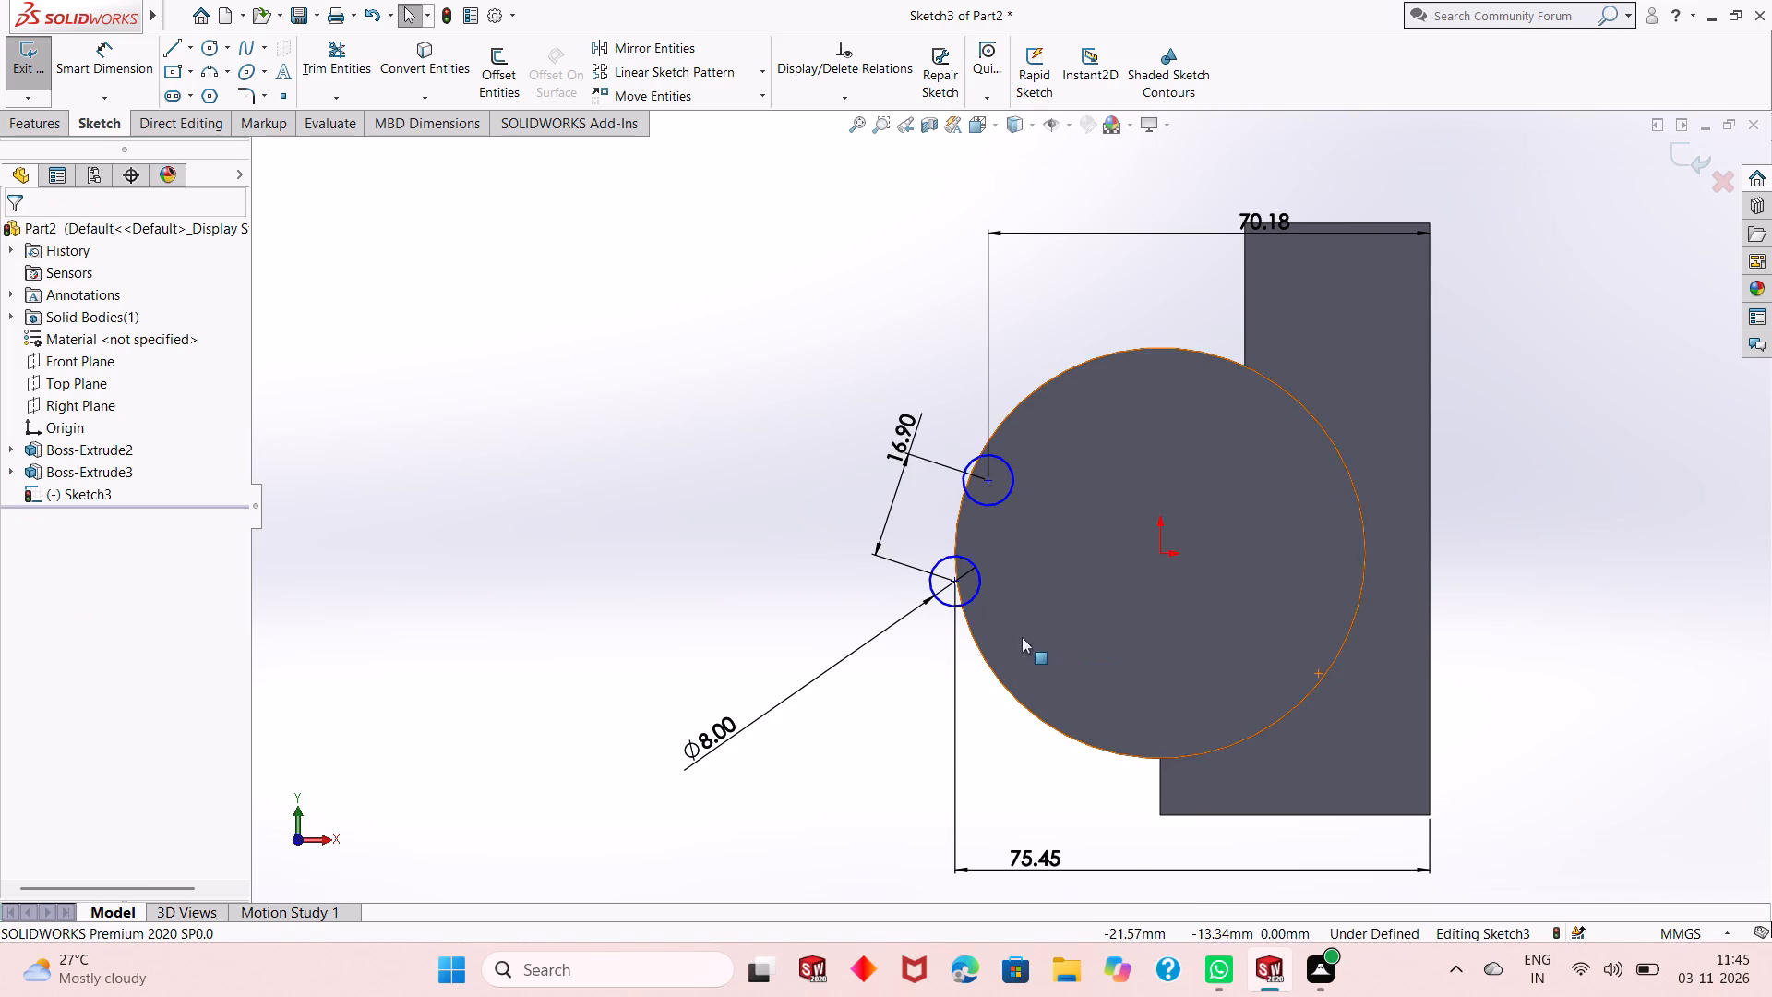
Make the lower small circle's centre coincident with the boss's circular edge.
{"action": "left_click", "coordinate": [955, 583]}
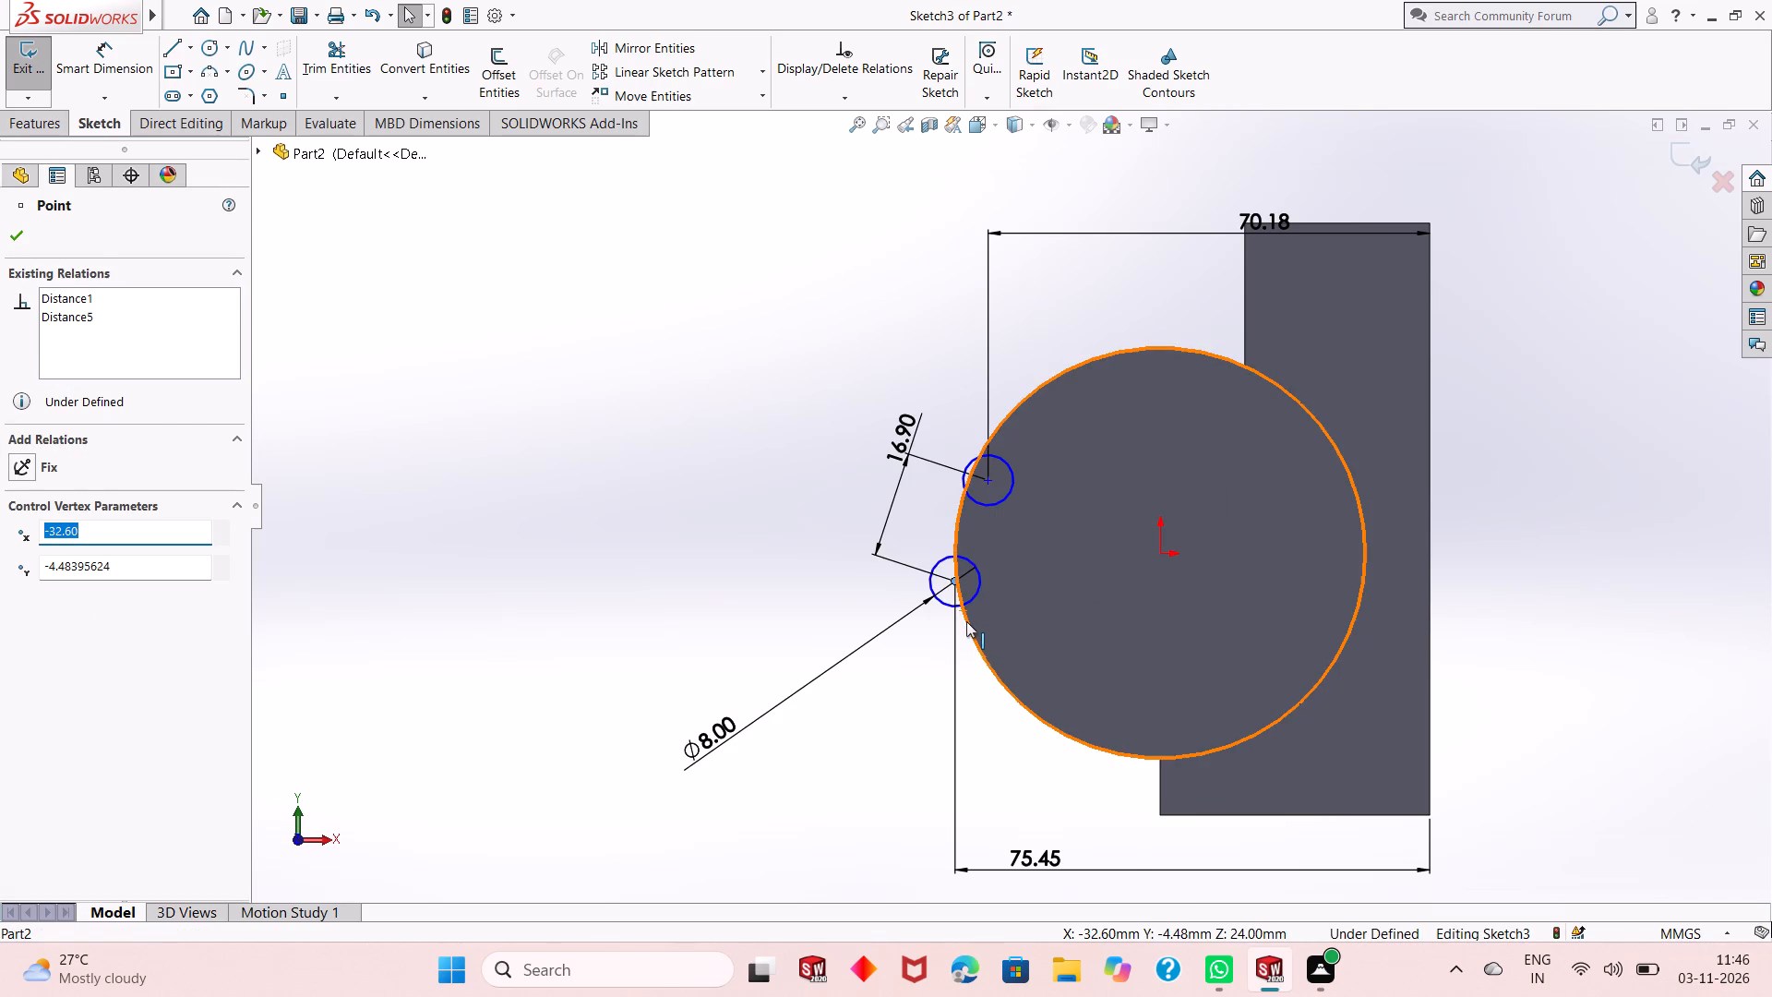
{"action": "left_click", "coordinate": [966, 621], "text": "ctrl"}
{"action": "left_click", "coordinate": [1048, 533]}
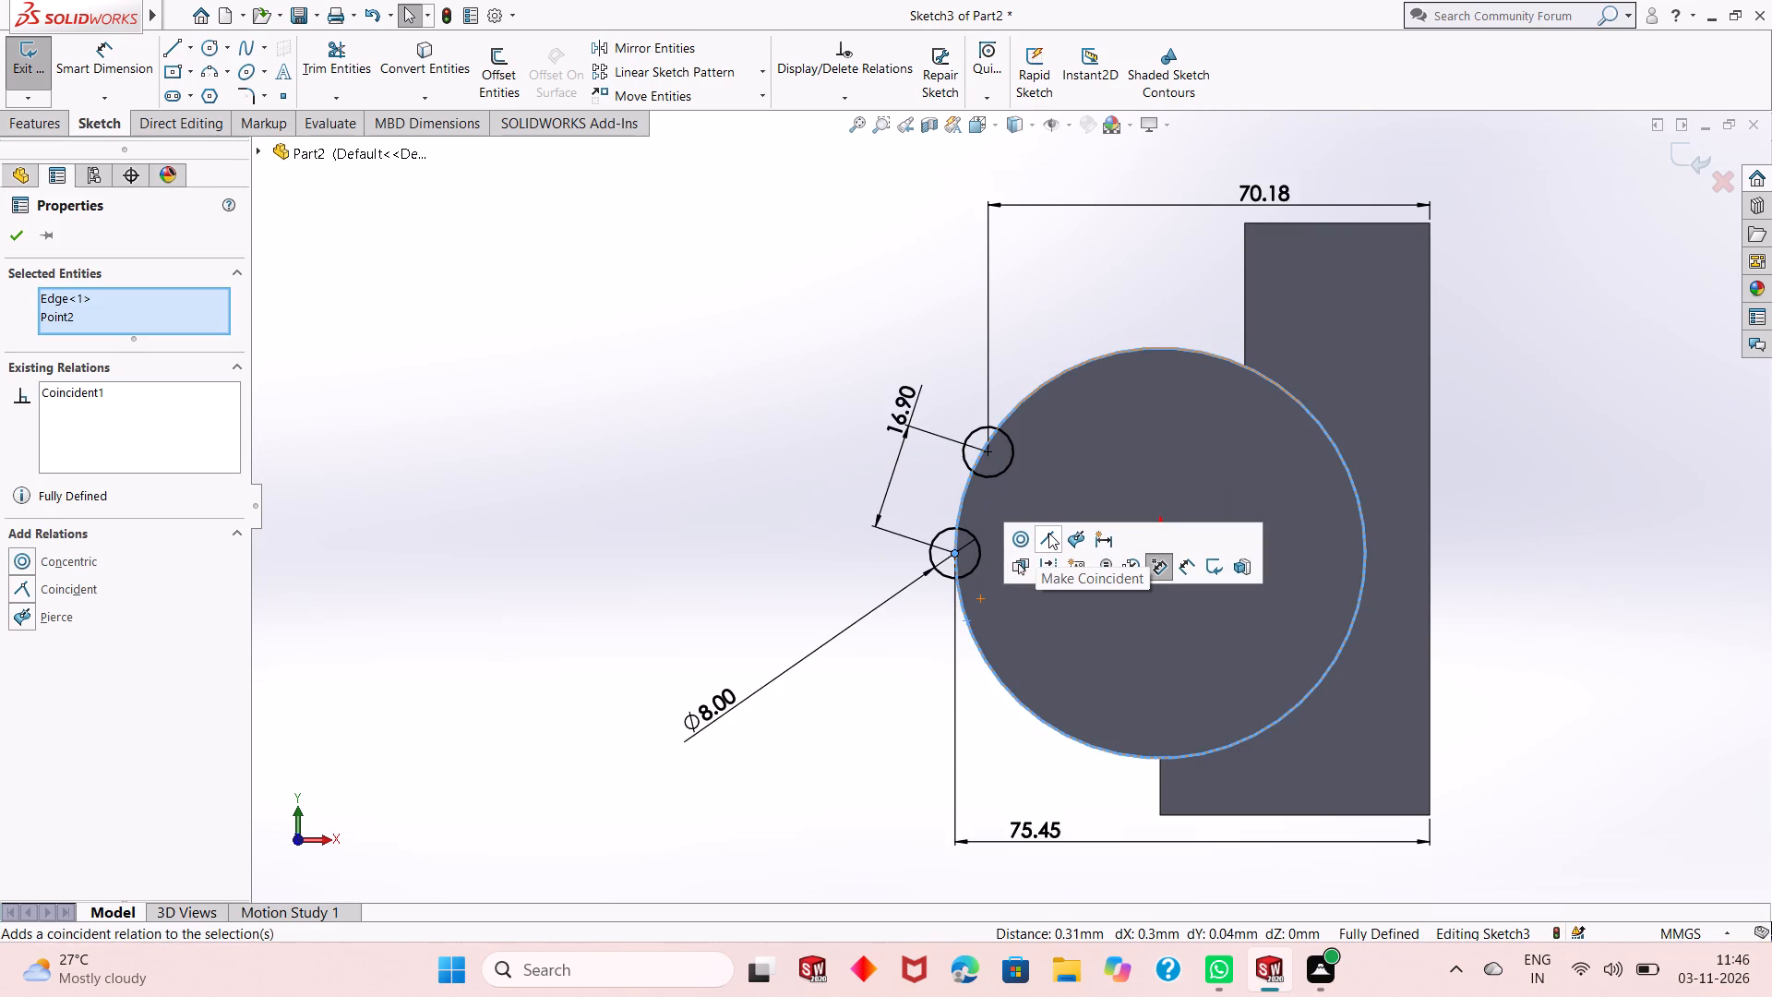
{"action": "key", "text": "Escape"}
{"action": "key", "text": "Escape"}
{"action": "key", "text": "Escape"}
{"action": "key", "text": "Escape"}
{"action": "key", "text": "Escape"}
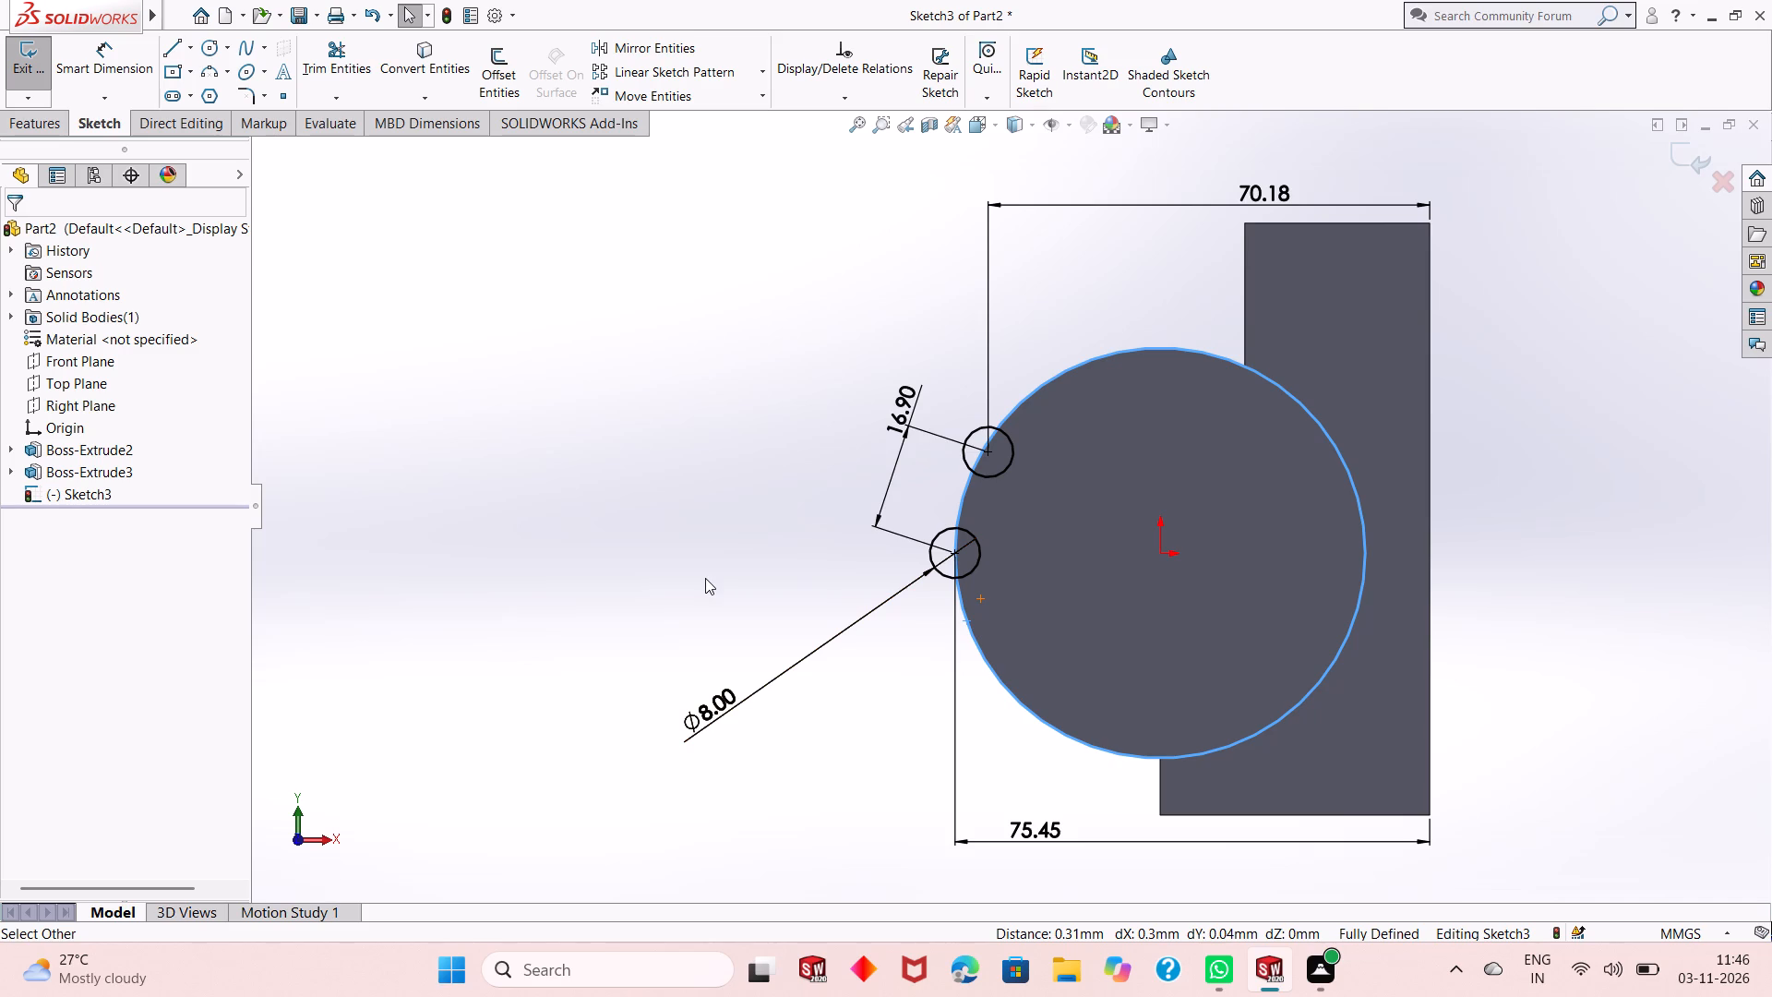
{"action": "key", "text": "Escape"}
{"action": "left_click", "coordinate": [827, 568]}
{"action": "key", "text": "Escape"}
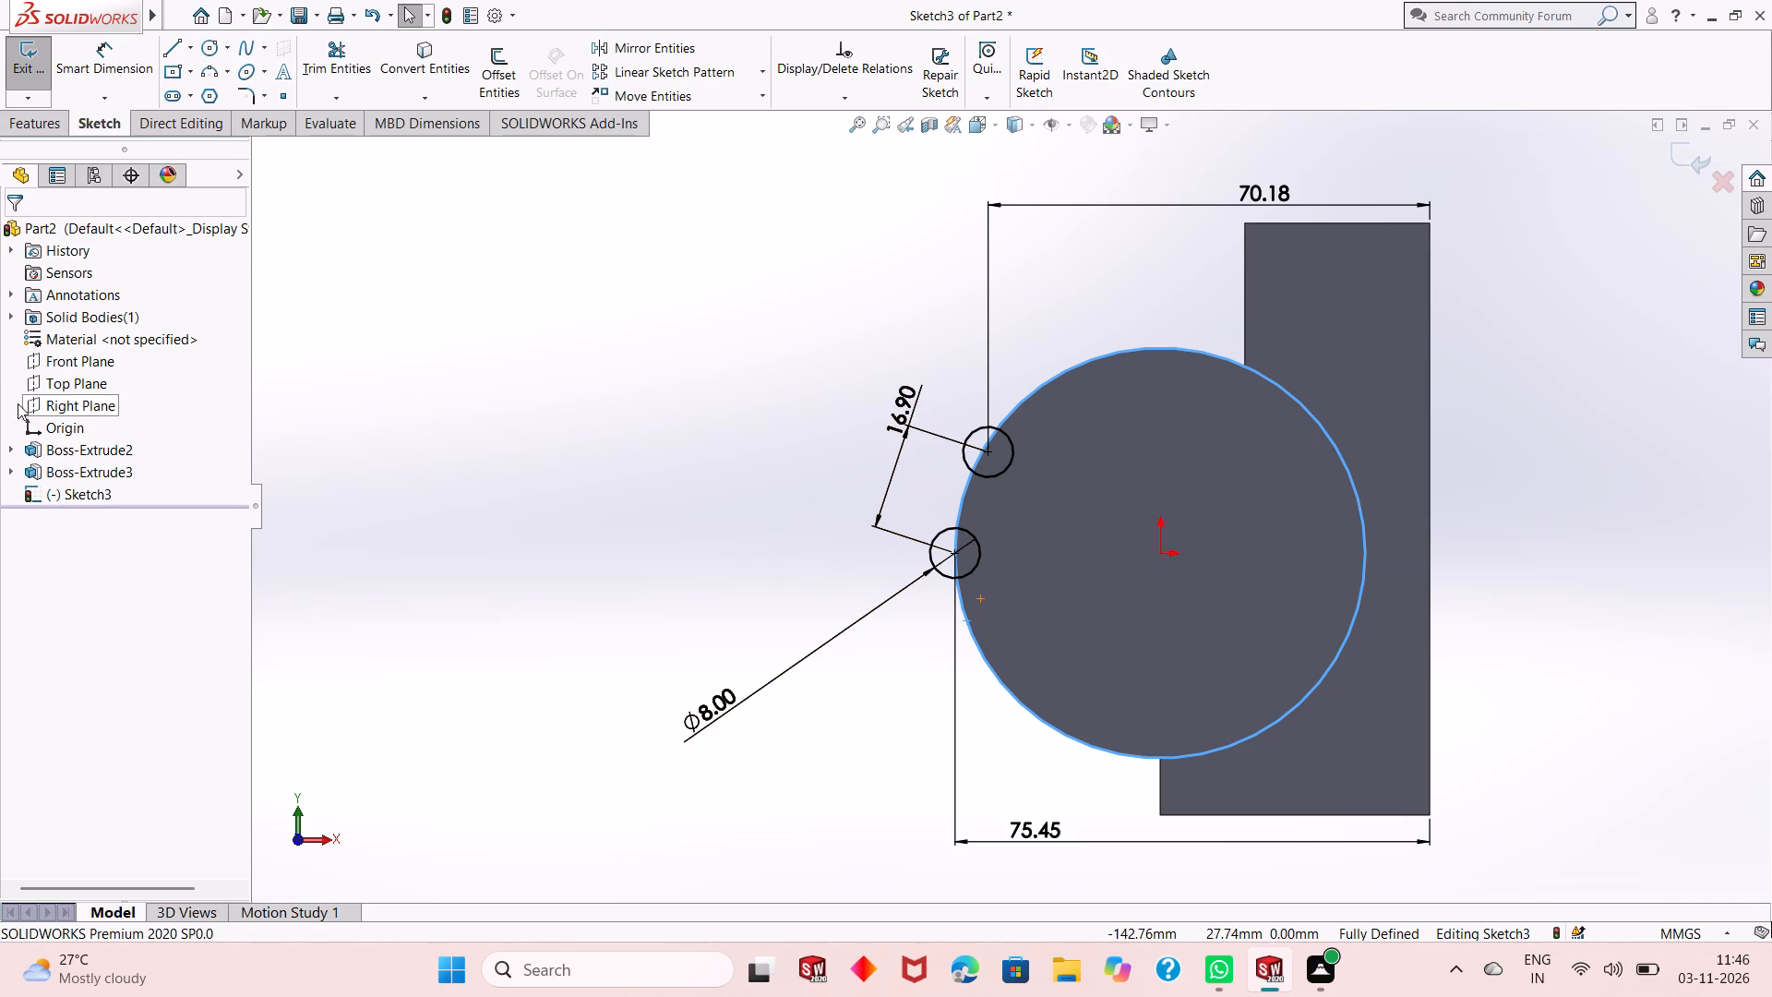
{"action": "left_click", "coordinate": [1241, 564]}
{"action": "key", "text": "Escape"}
{"action": "key", "text": "Escape"}
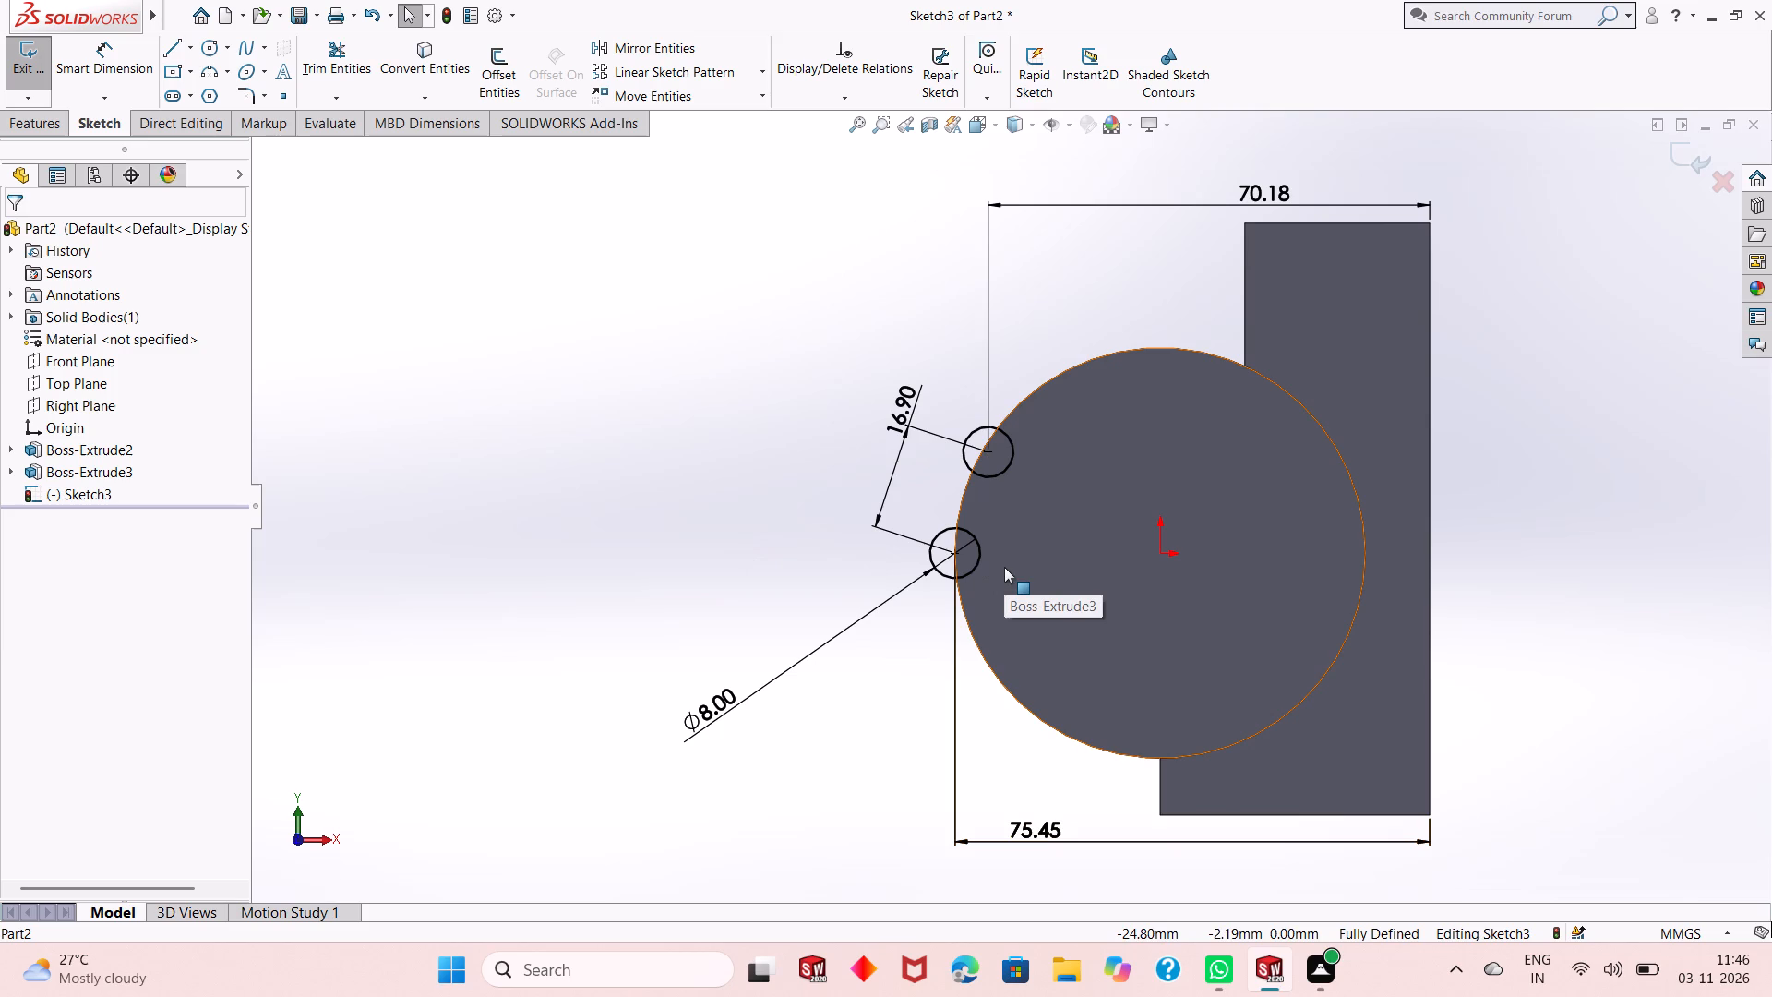
Draw a line from the upper small circle's centre to the lower small circle's centre.
{"action": "scroll", "coordinate": [1104, 589], "scroll_direction": "up", "scroll_amount": 2}
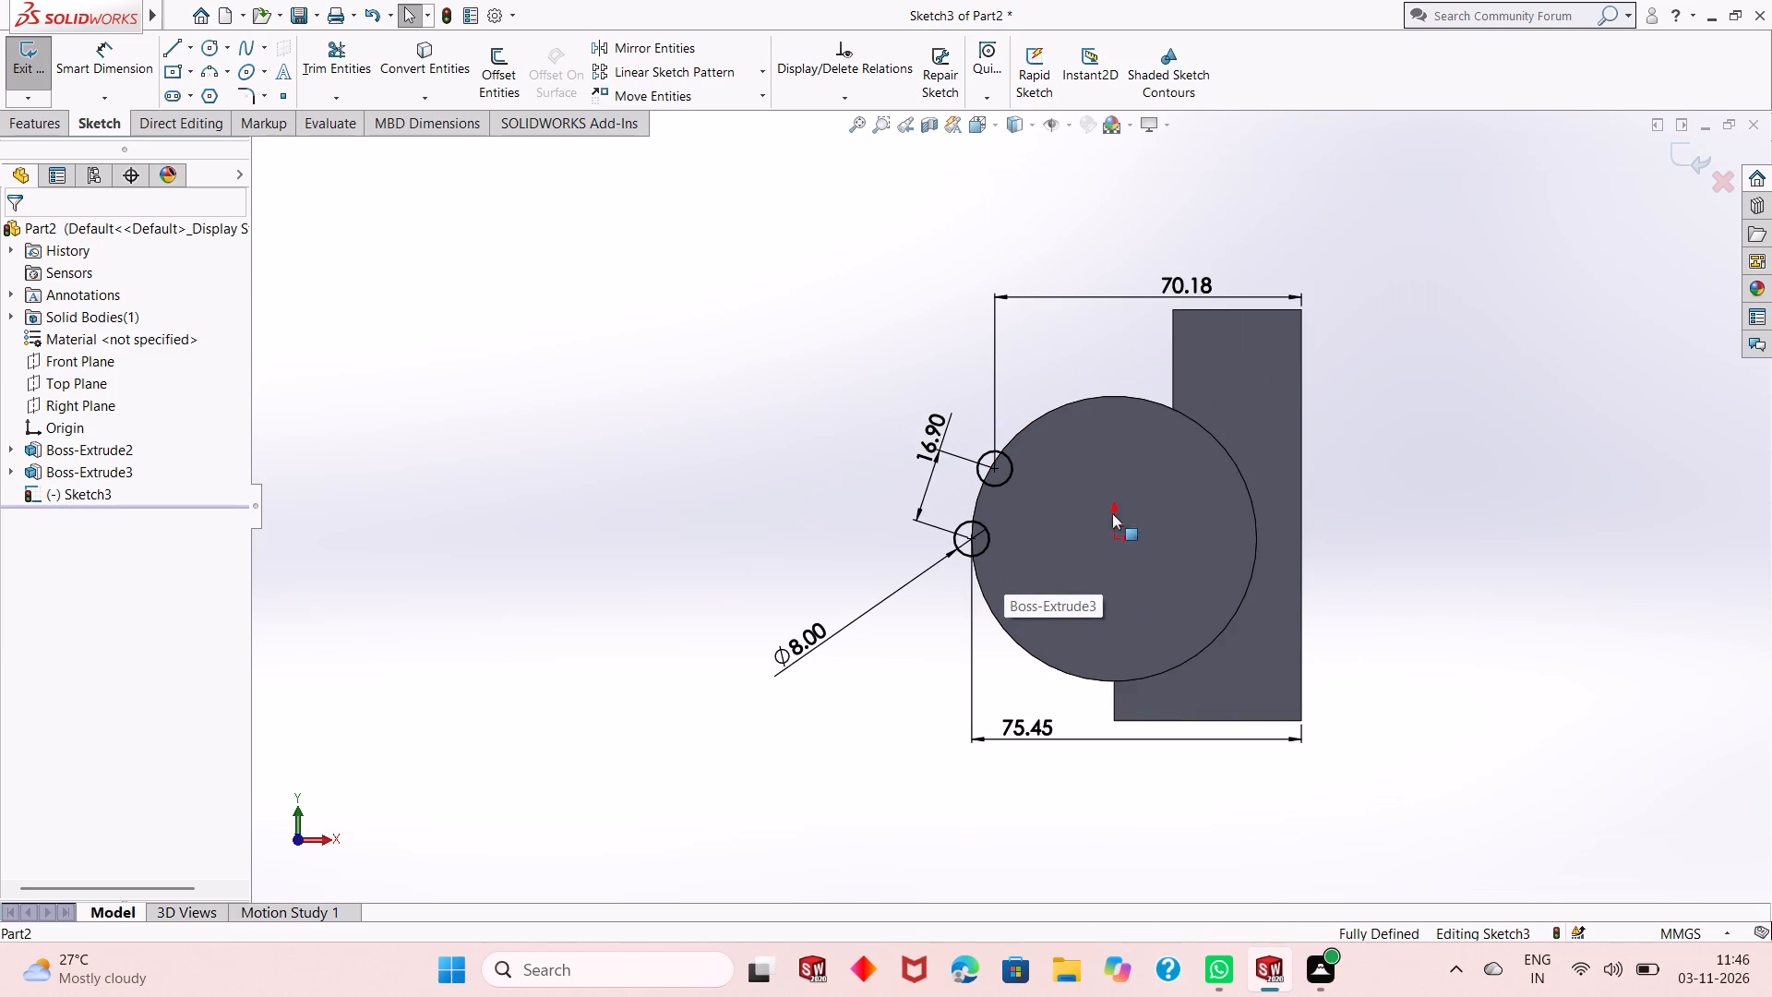
{"action": "scroll", "coordinate": [1085, 450], "scroll_direction": "down", "scroll_amount": 1}
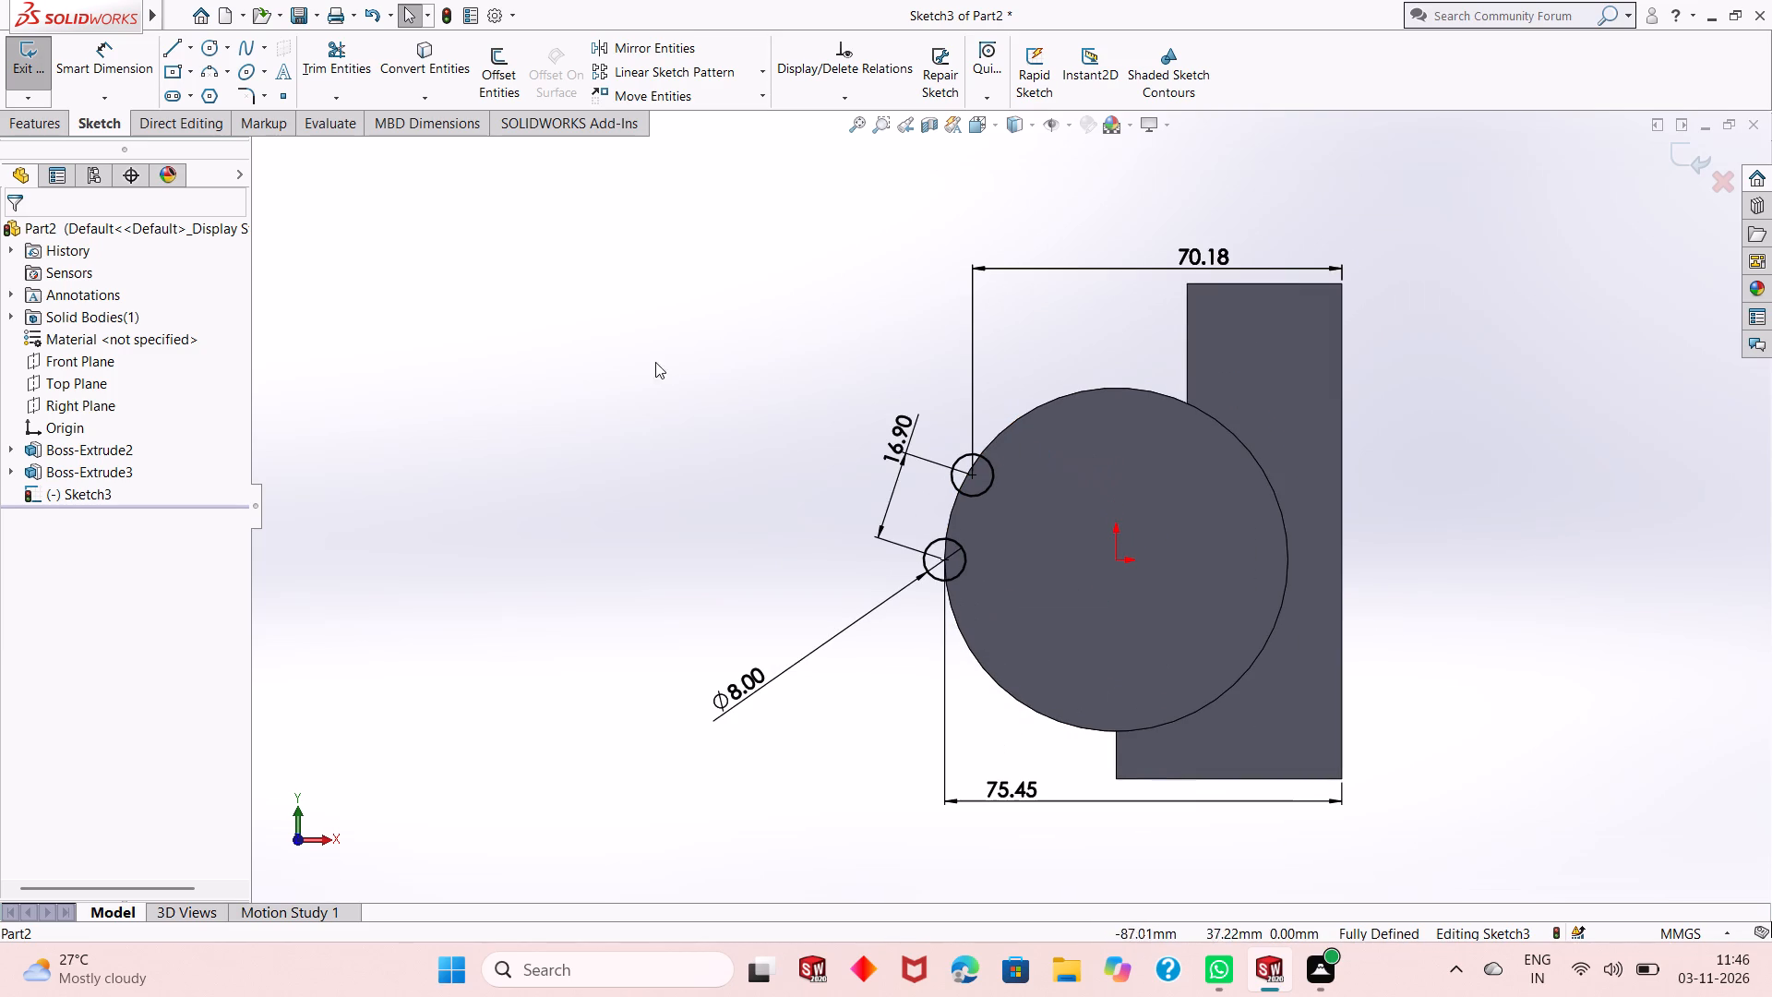
{"action": "left_click", "coordinate": [167, 54]}
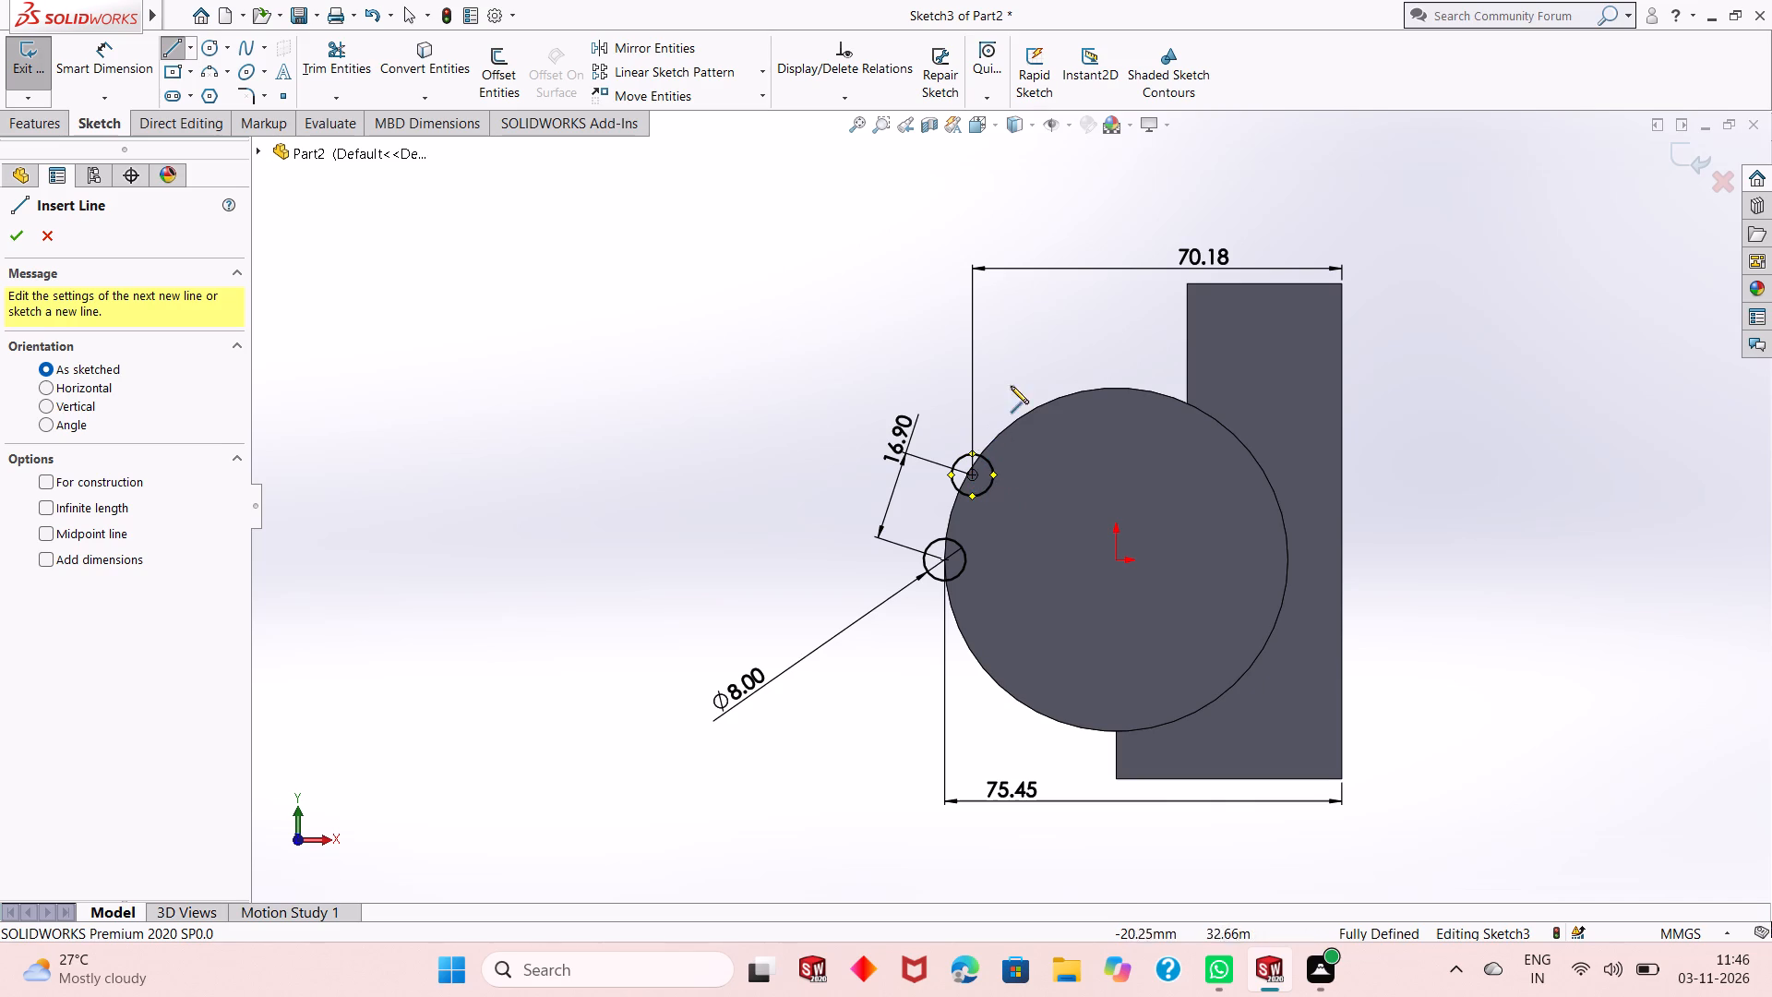
{"action": "left_click", "coordinate": [973, 472]}
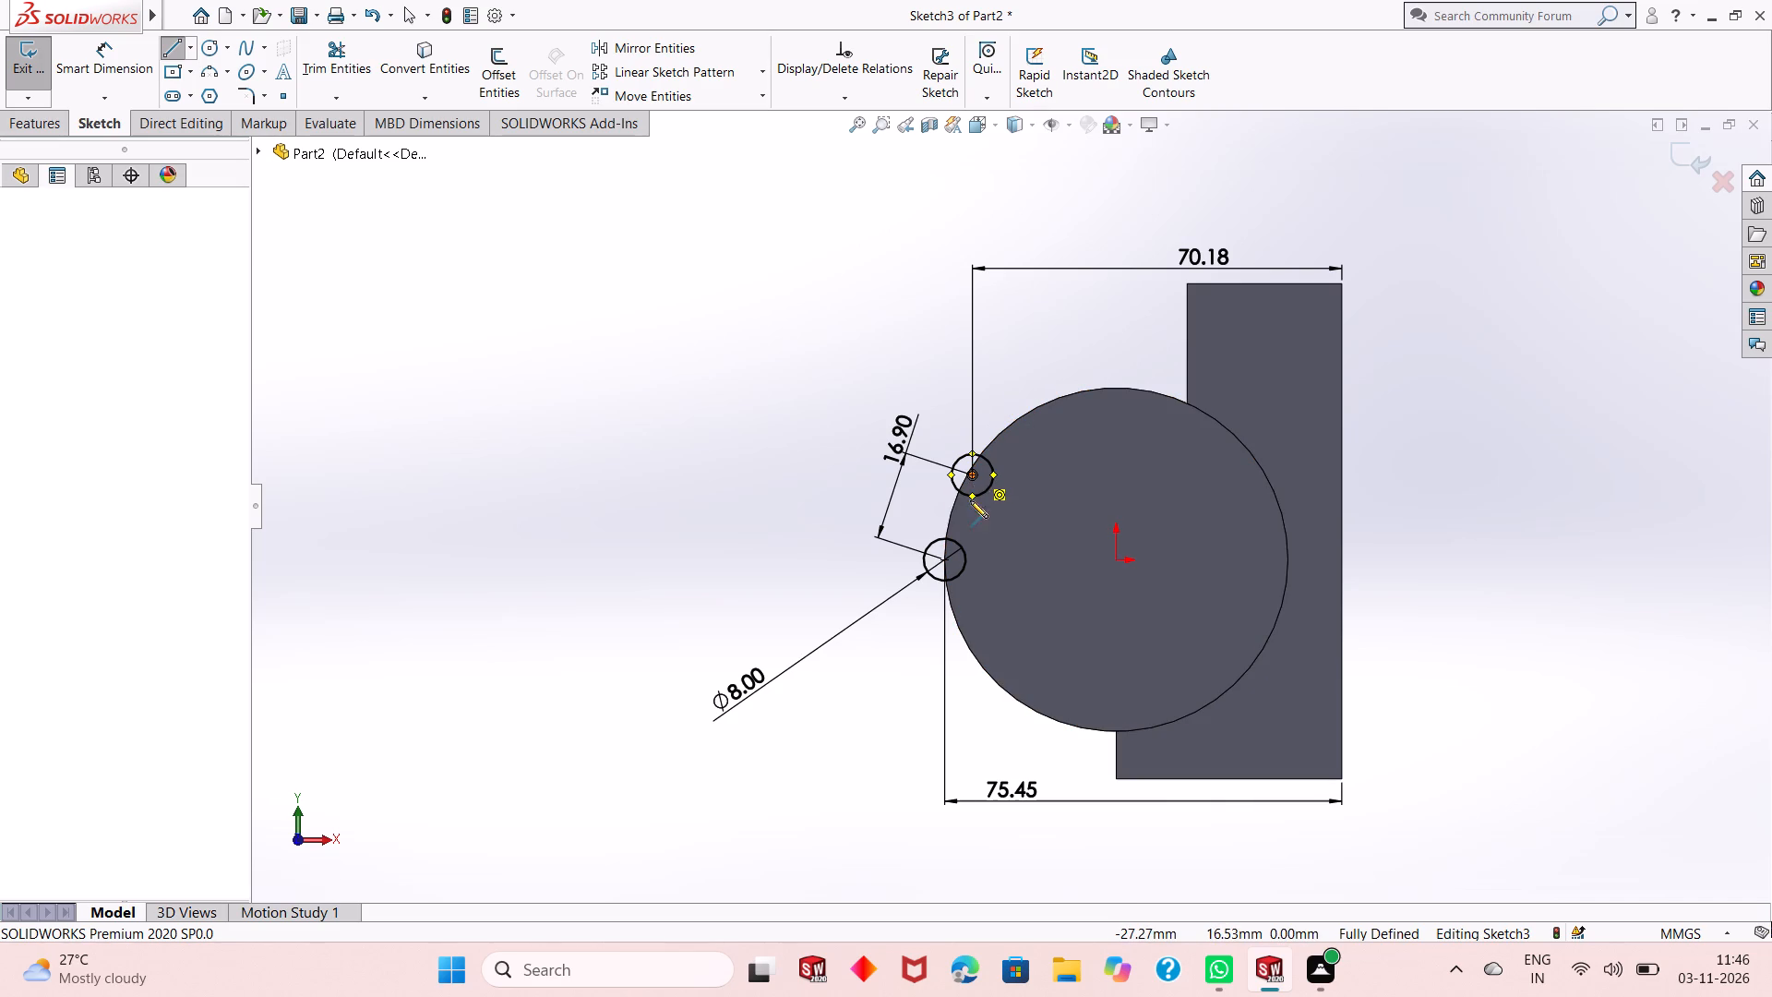
{"action": "left_click", "coordinate": [947, 559]}
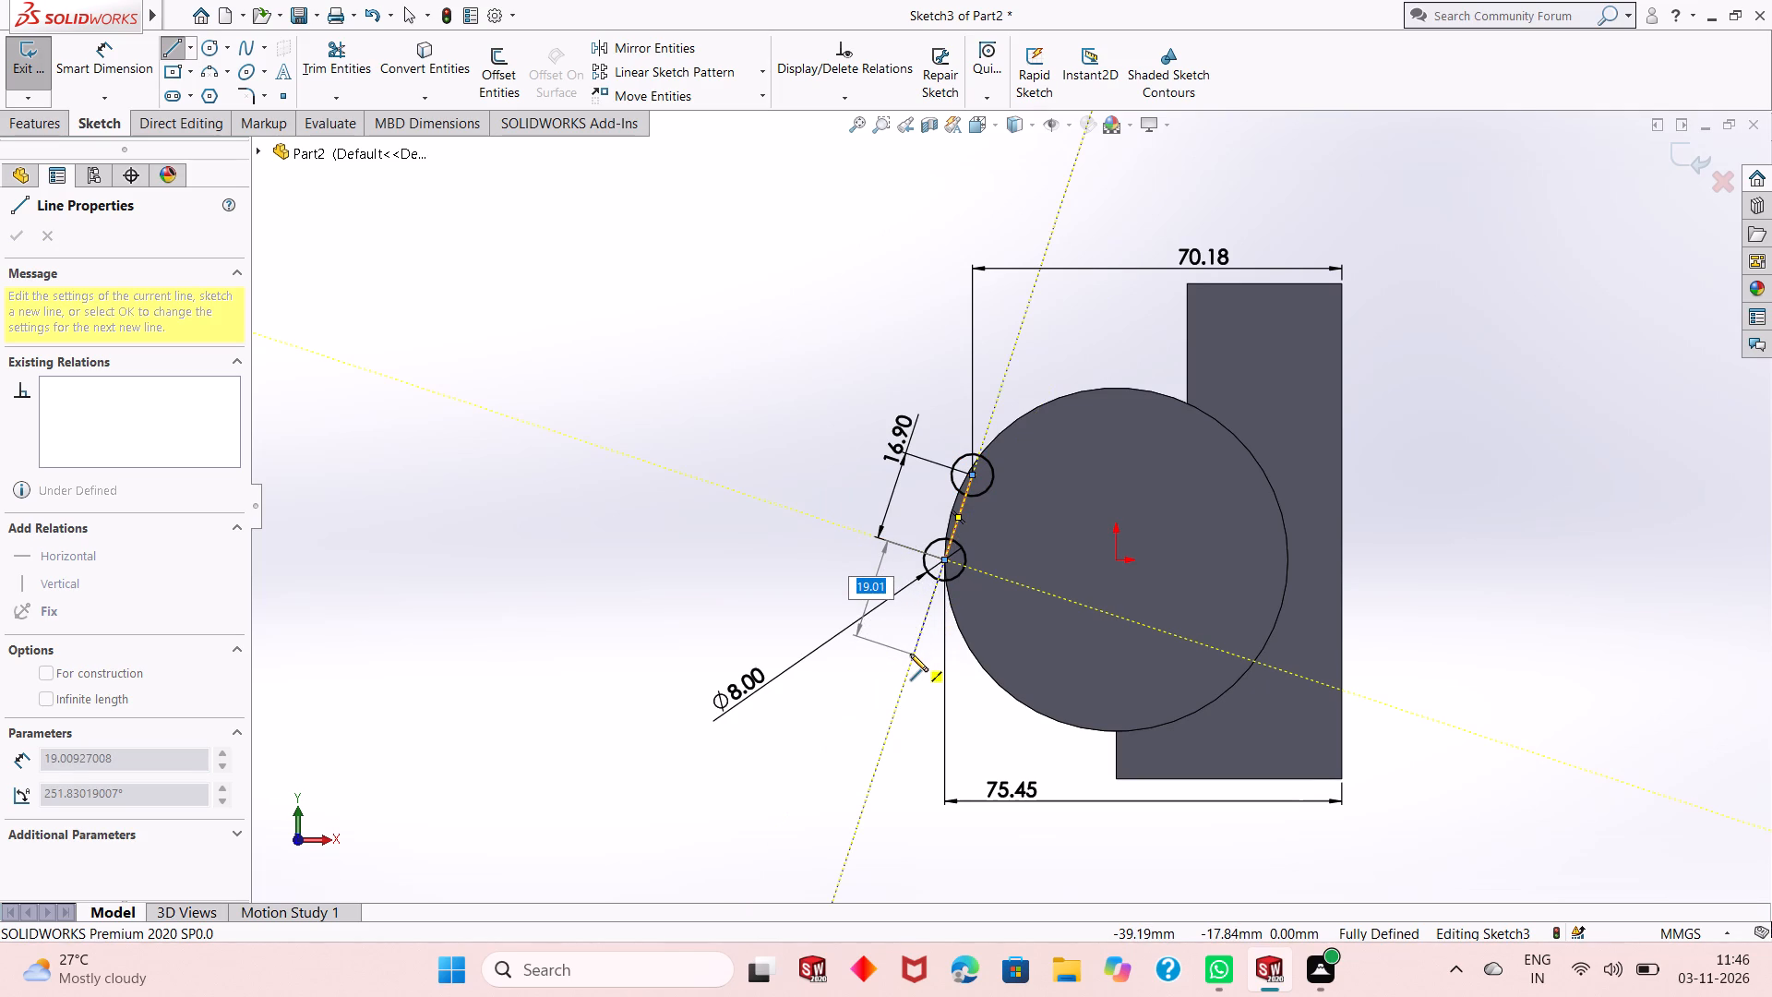
{"action": "key", "text": "Escape"}
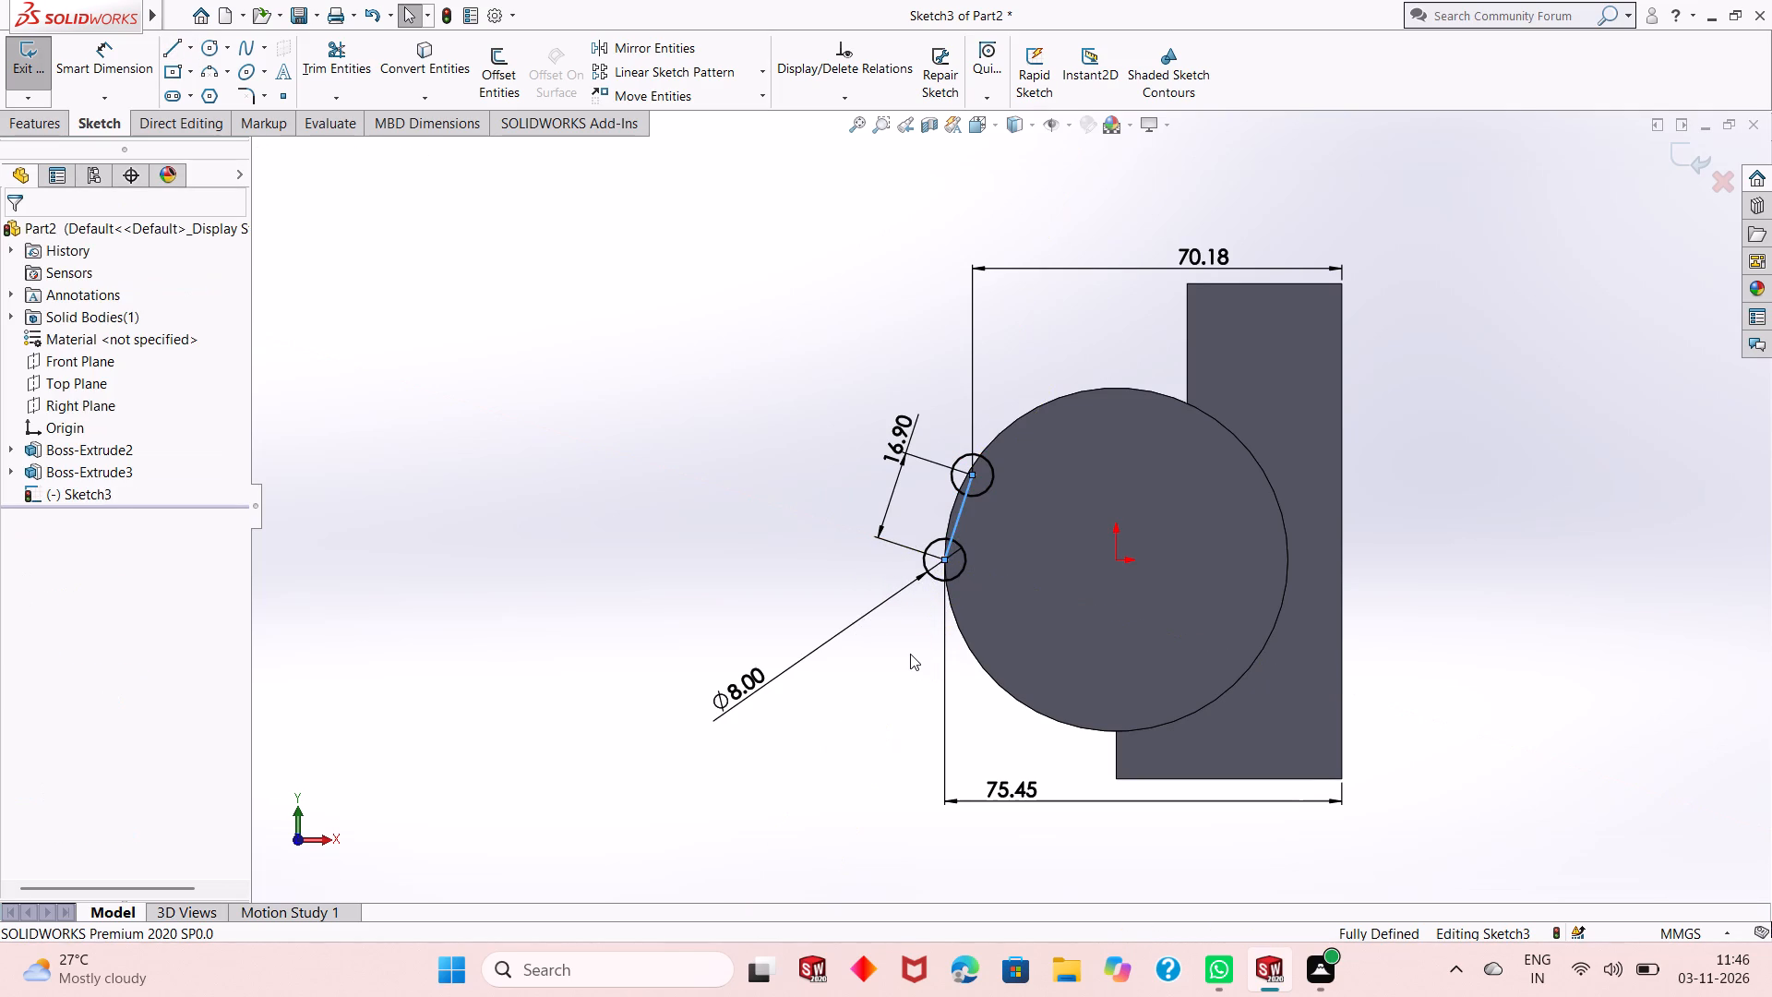
{"action": "key", "text": "Escape"}
{"action": "key", "text": "Escape"}
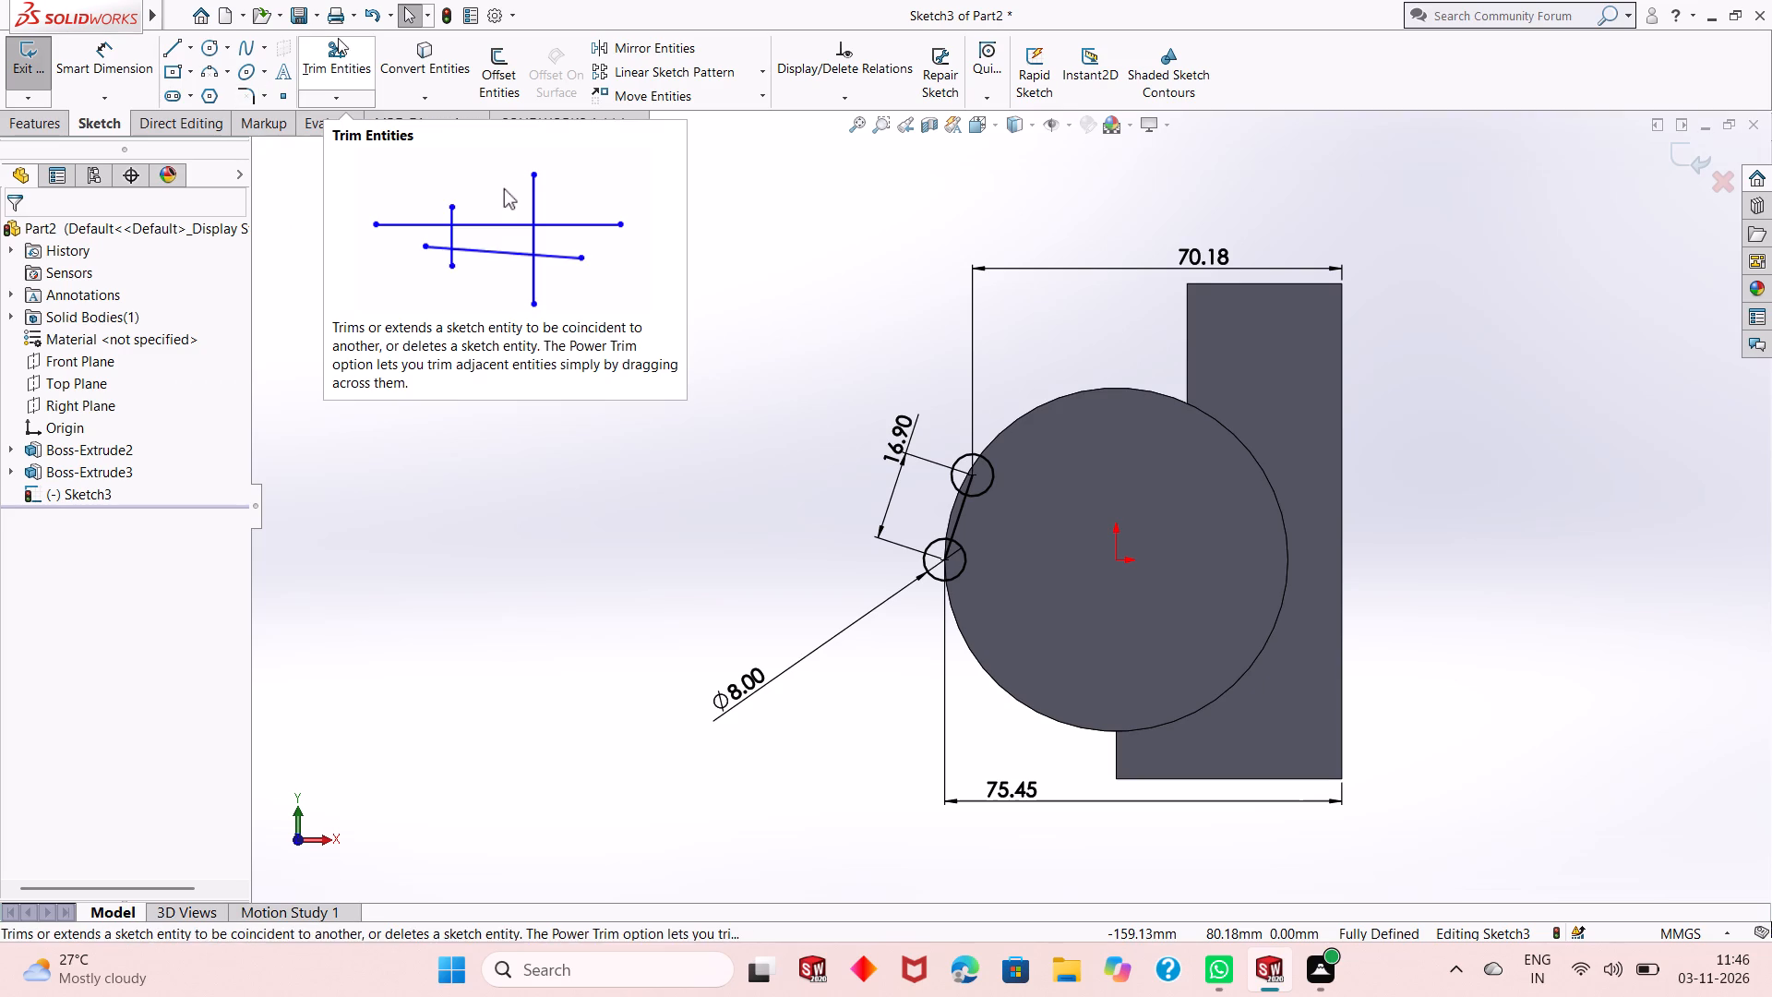
Draw a midpoint line centred on the line joining the circle centres and aligned with it, with a half-length of 41.37/2 mm.
{"action": "scroll", "coordinate": [950, 511], "scroll_direction": "down", "scroll_amount": 3}
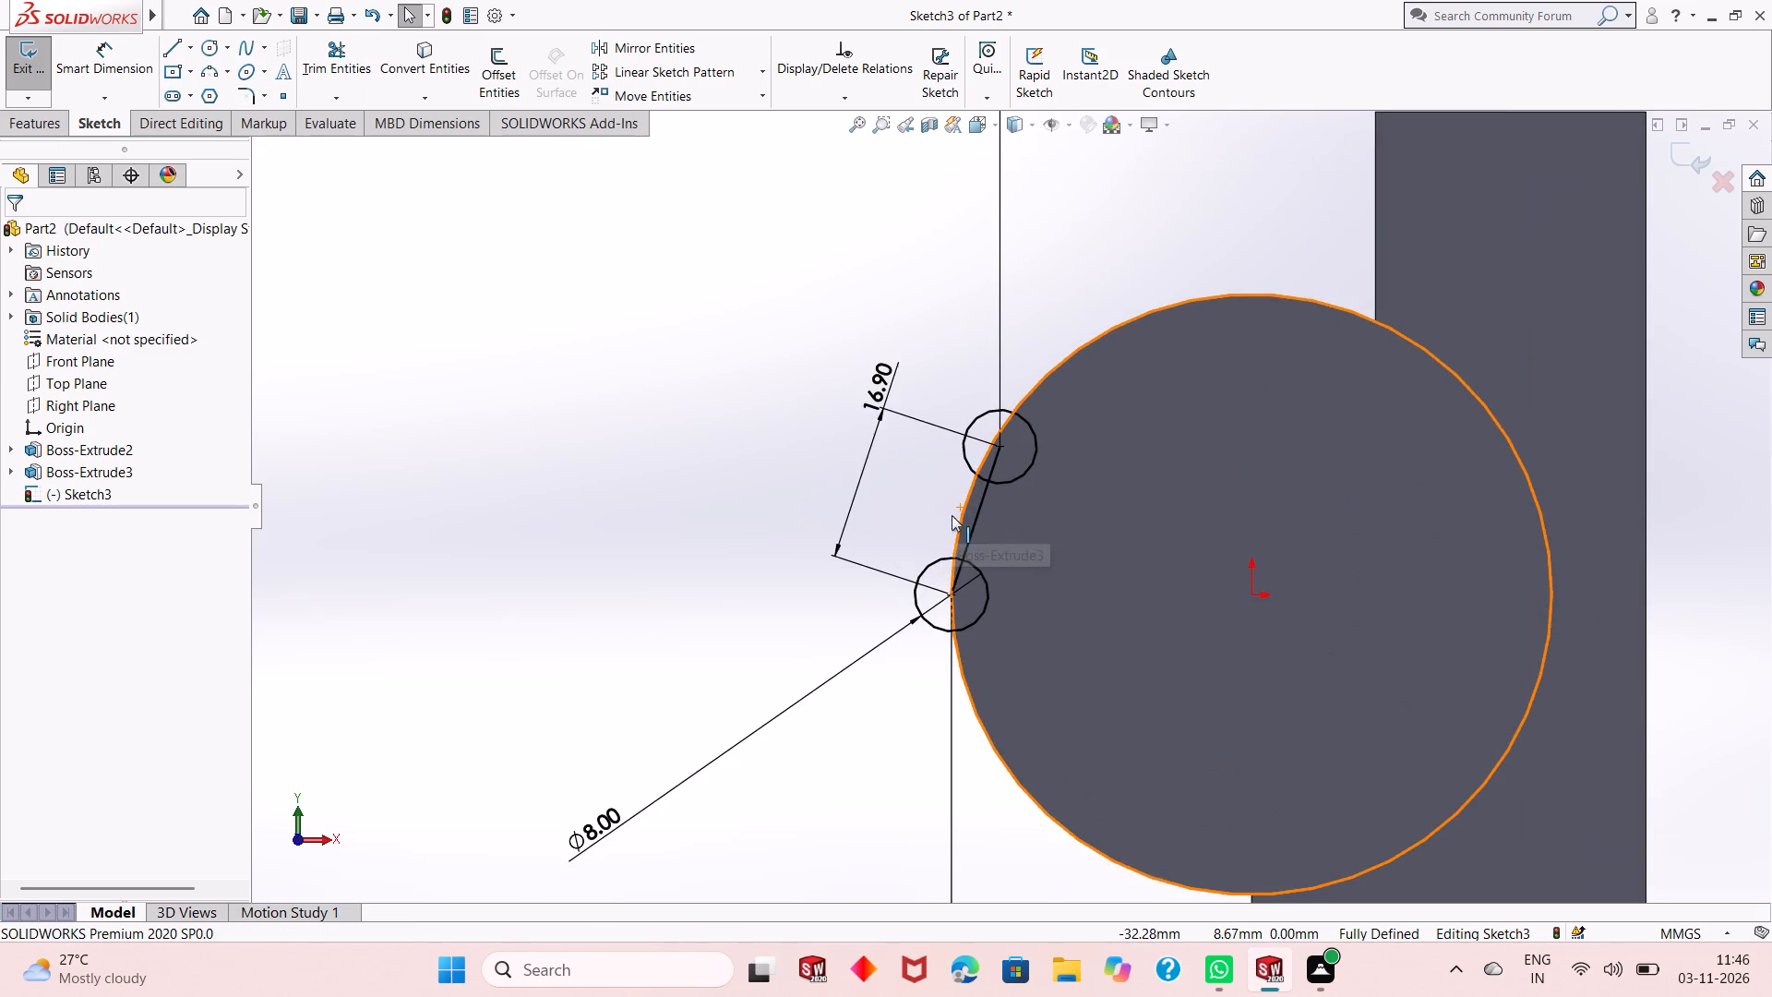
{"action": "scroll", "coordinate": [1032, 494], "scroll_direction": "down", "scroll_amount": 2}
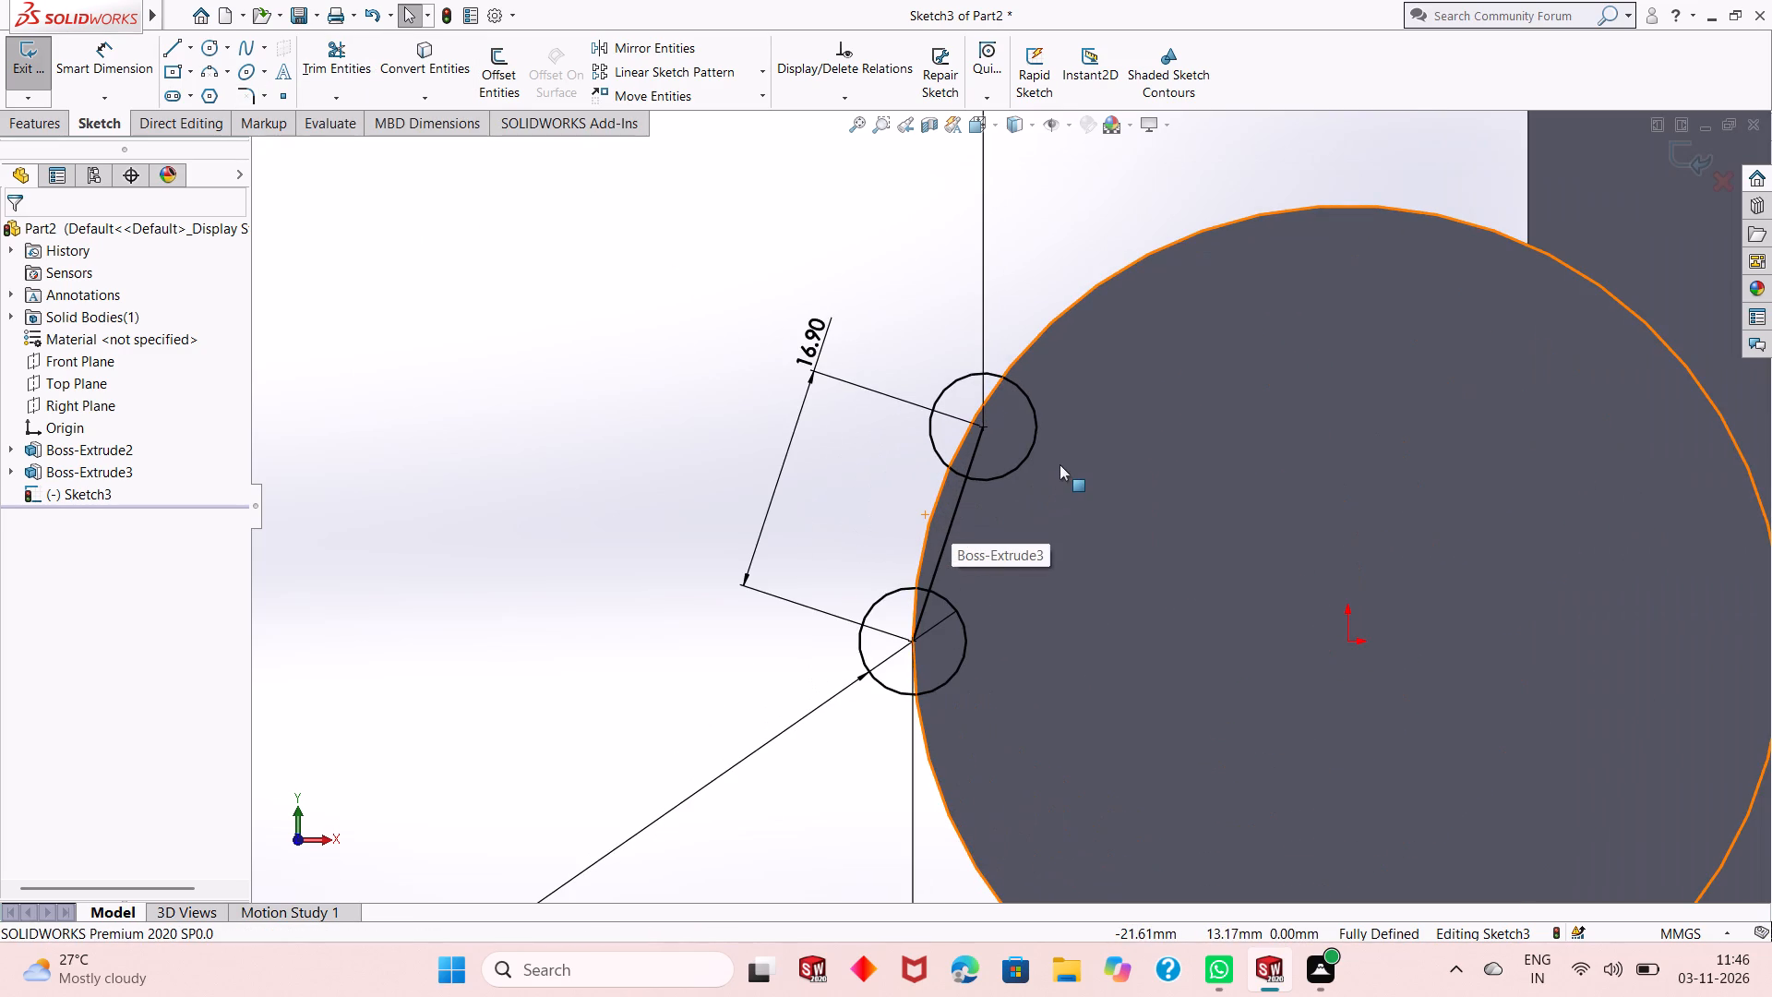
{"action": "scroll", "coordinate": [989, 507], "scroll_direction": "up", "scroll_amount": 2}
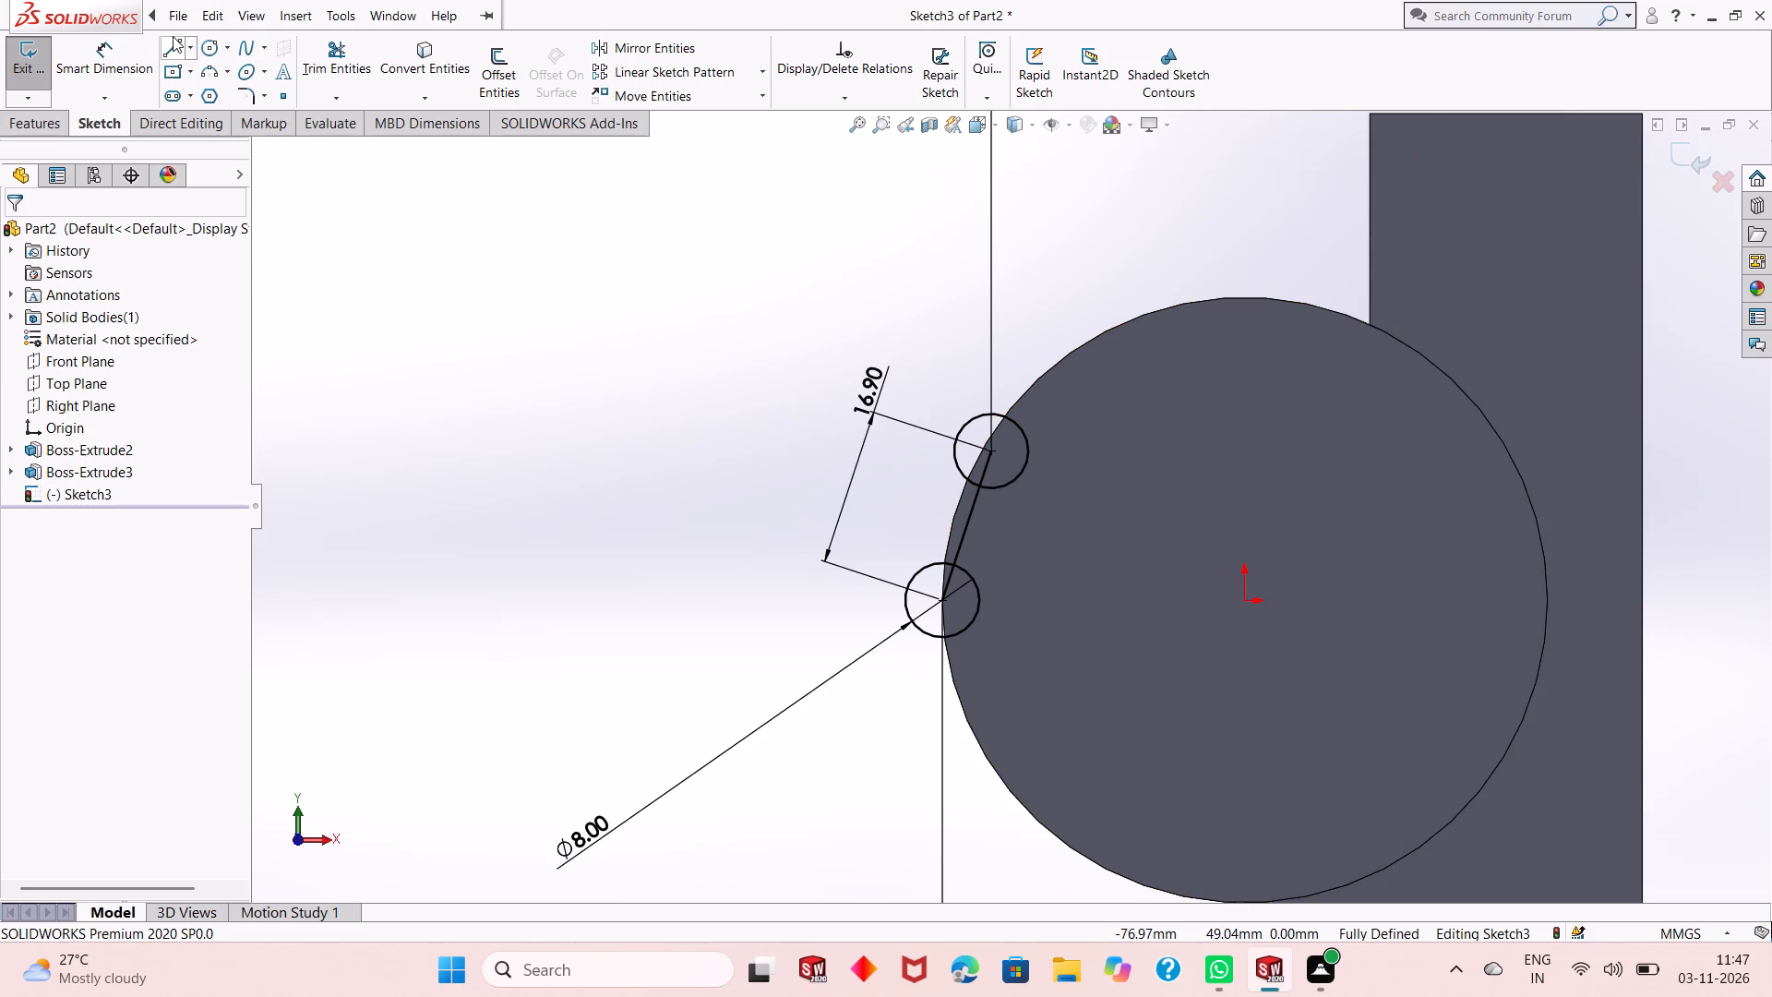
{"action": "left_click", "coordinate": [190, 54]}
{"action": "left_click", "coordinate": [222, 121]}
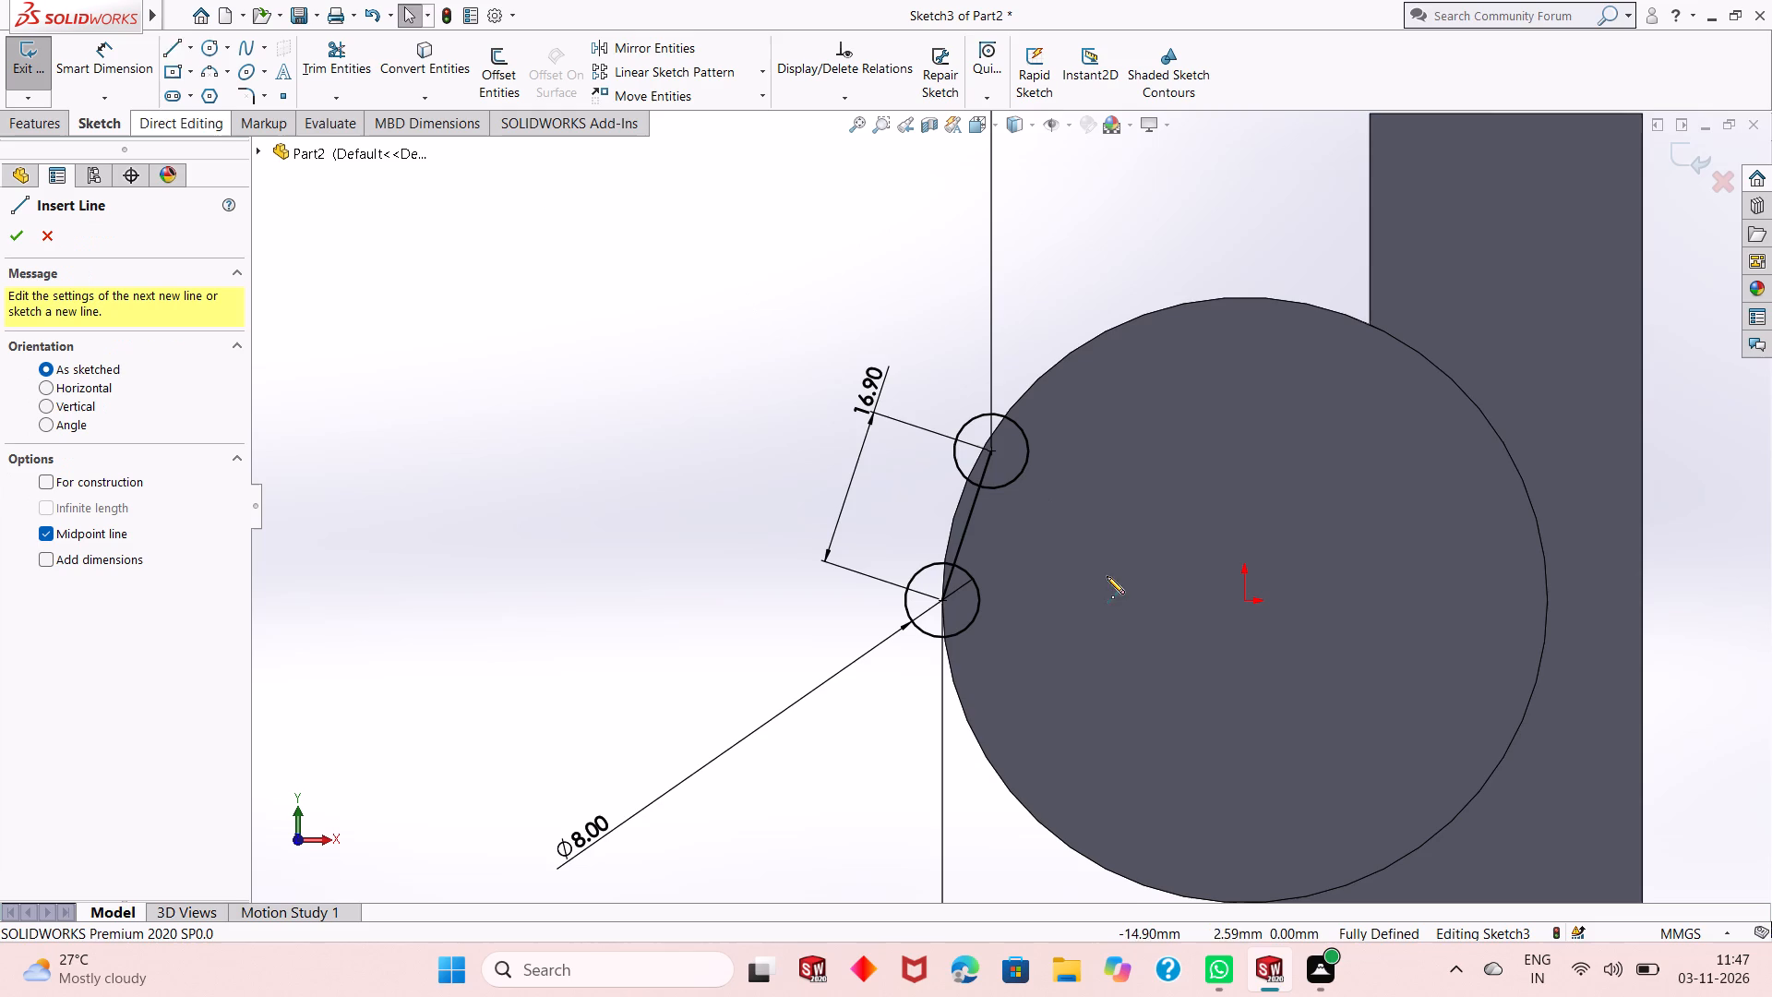
{"action": "left_click", "coordinate": [965, 525]}
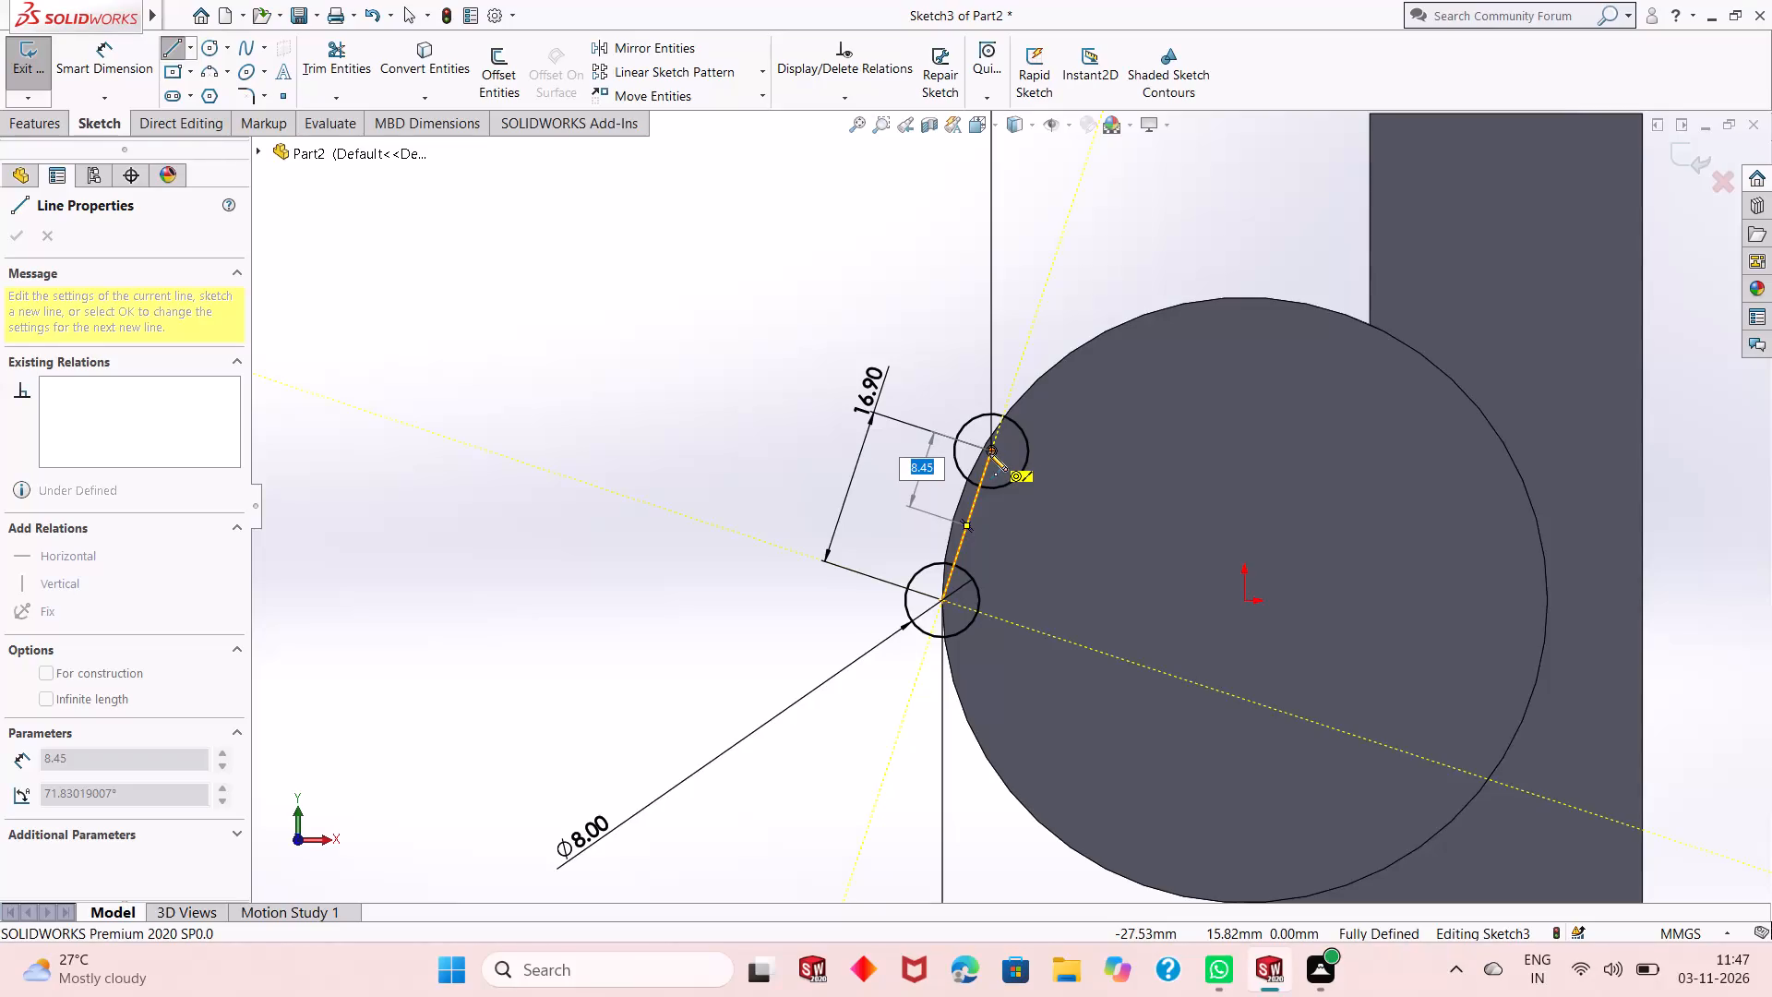
{"action": "type", "text": "41"}
{"action": "type", "text": ".37/2"}
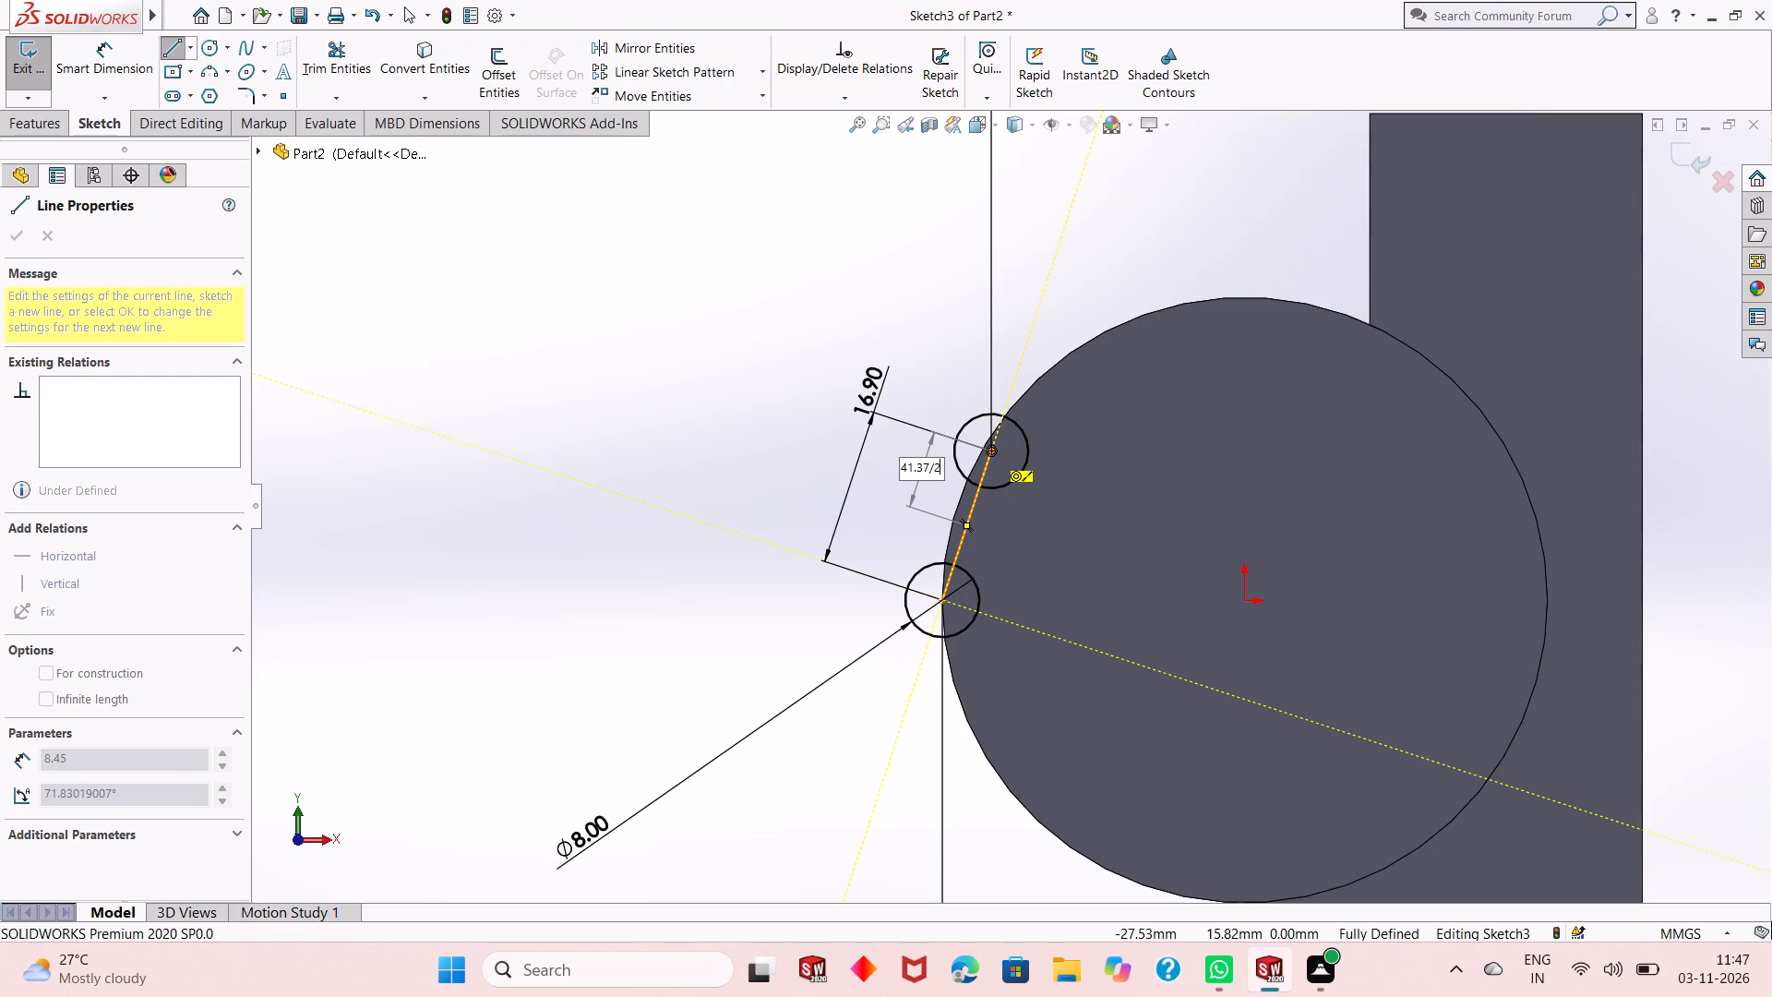
{"action": "key", "text": "Return"}
{"action": "right_click", "coordinate": [852, 318]}
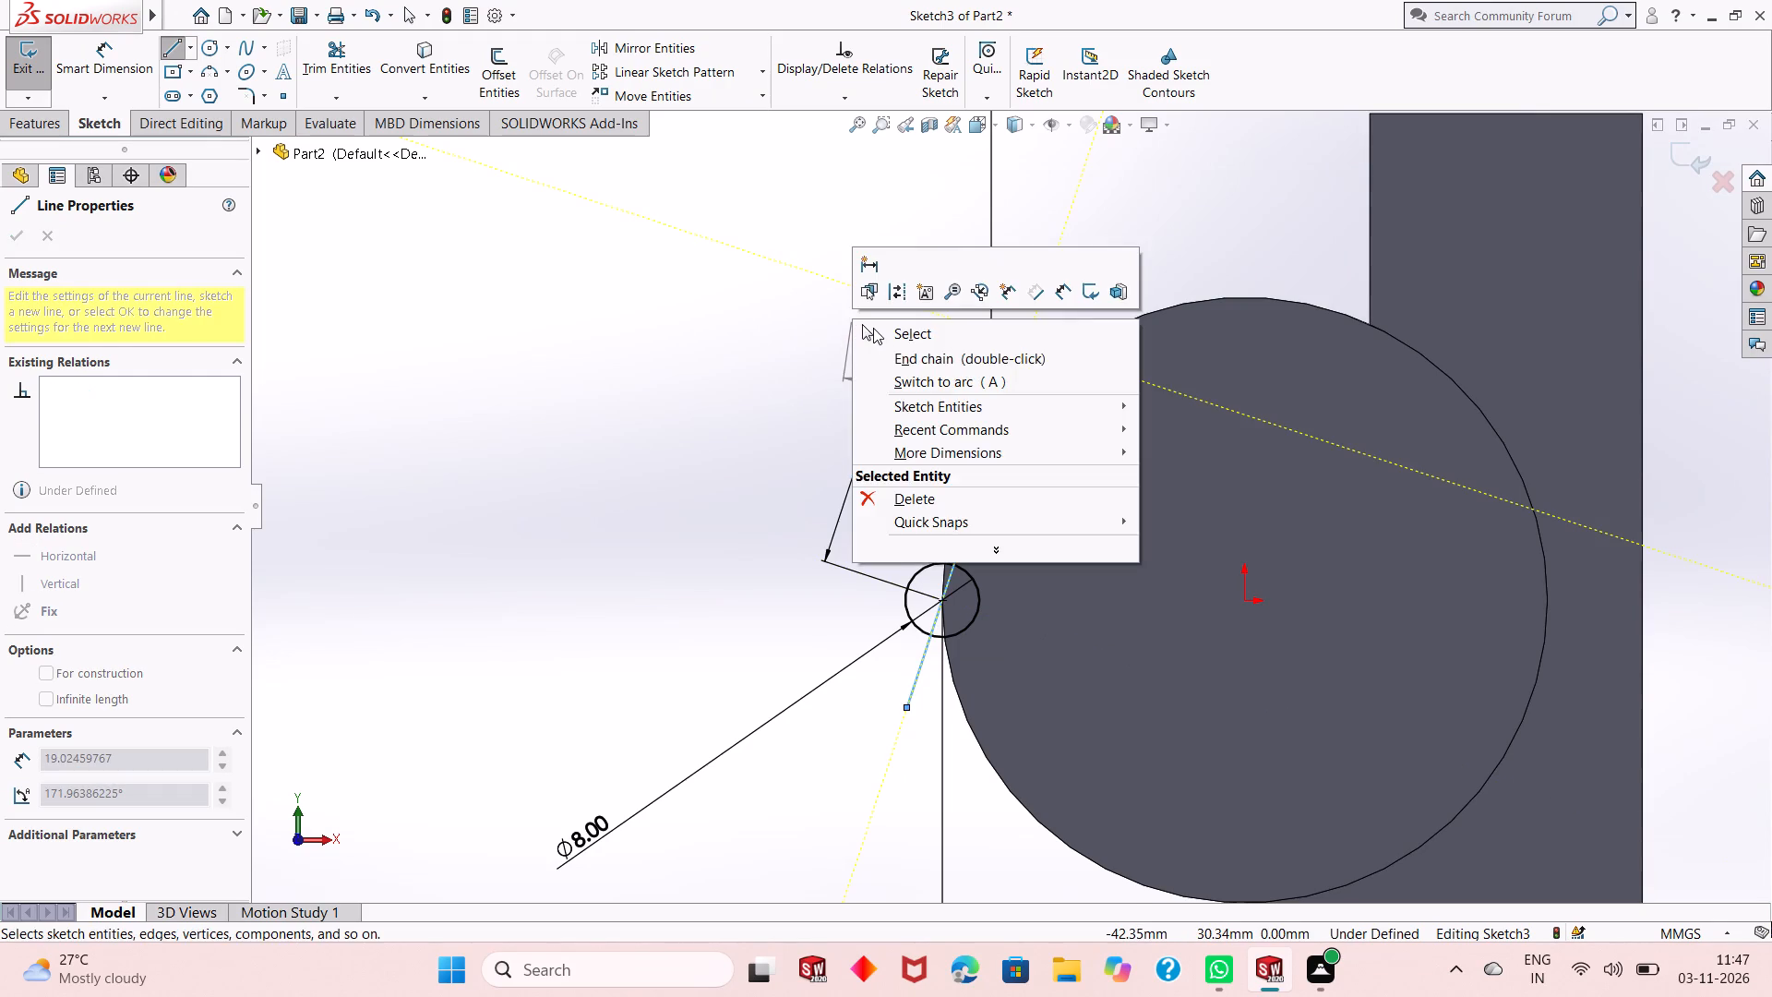
{"action": "left_click", "coordinate": [878, 332]}
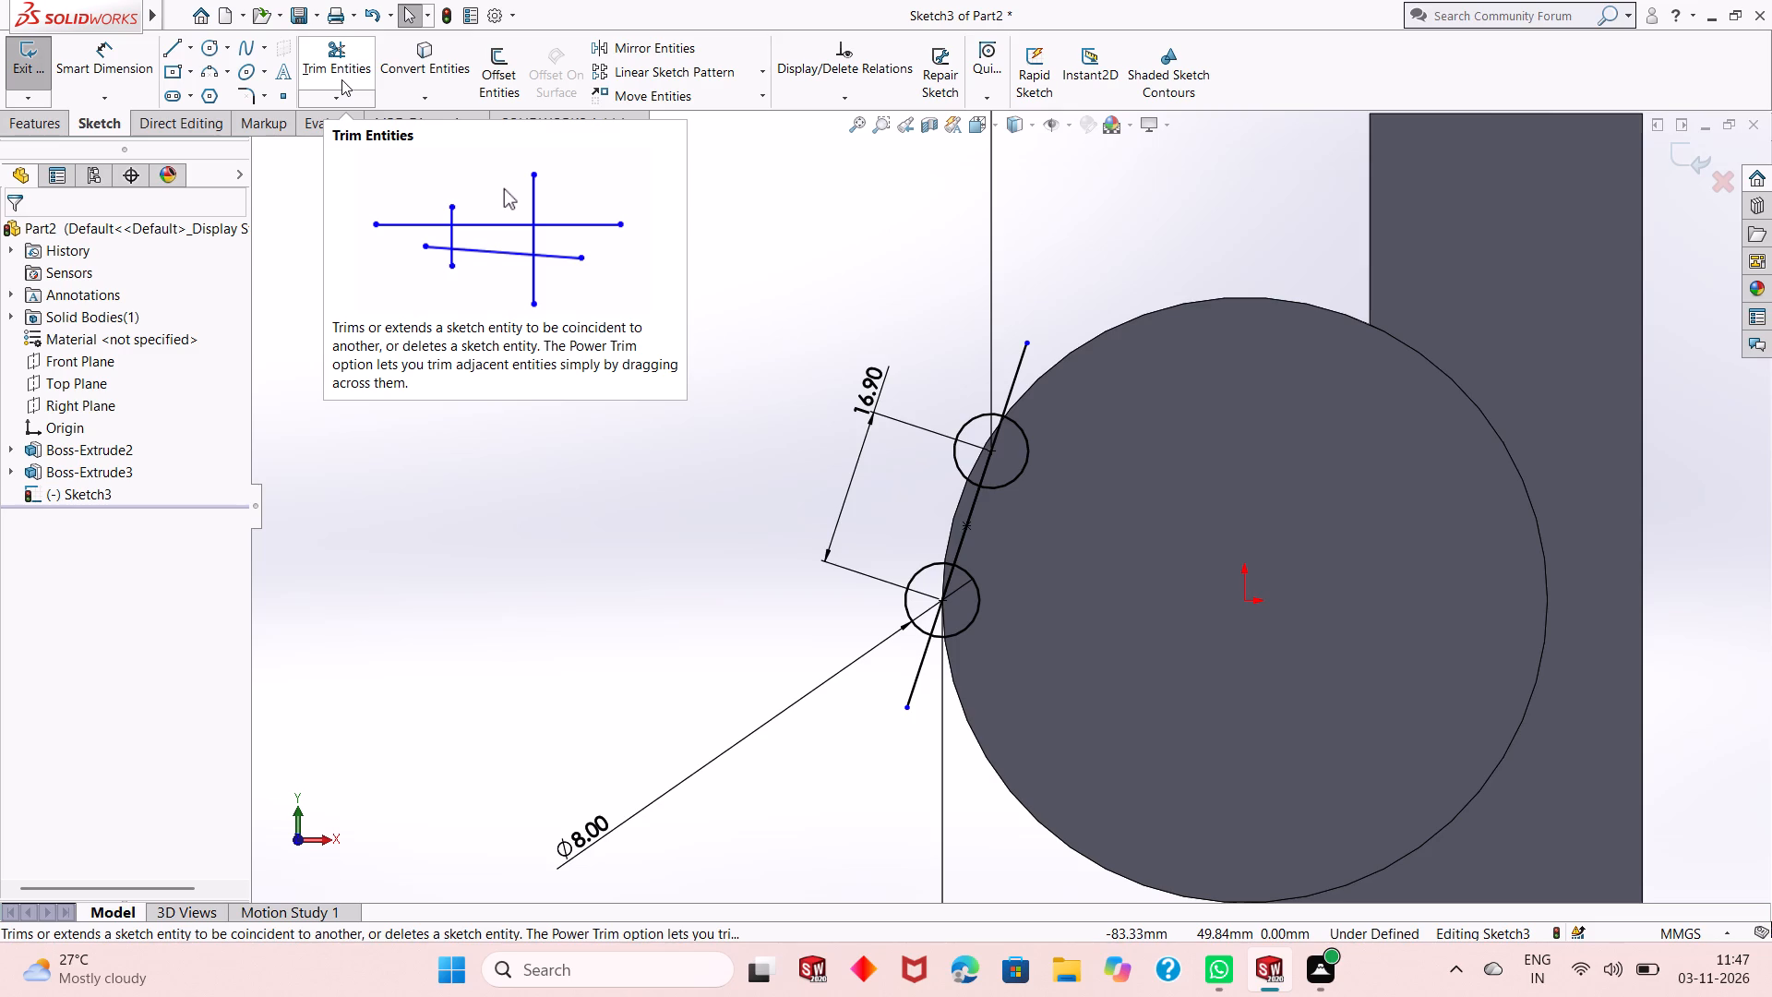
Offset the long inclined line by 10 mm to one side only, away from the boss, with the dimension added.
{"action": "left_click", "coordinate": [495, 83]}
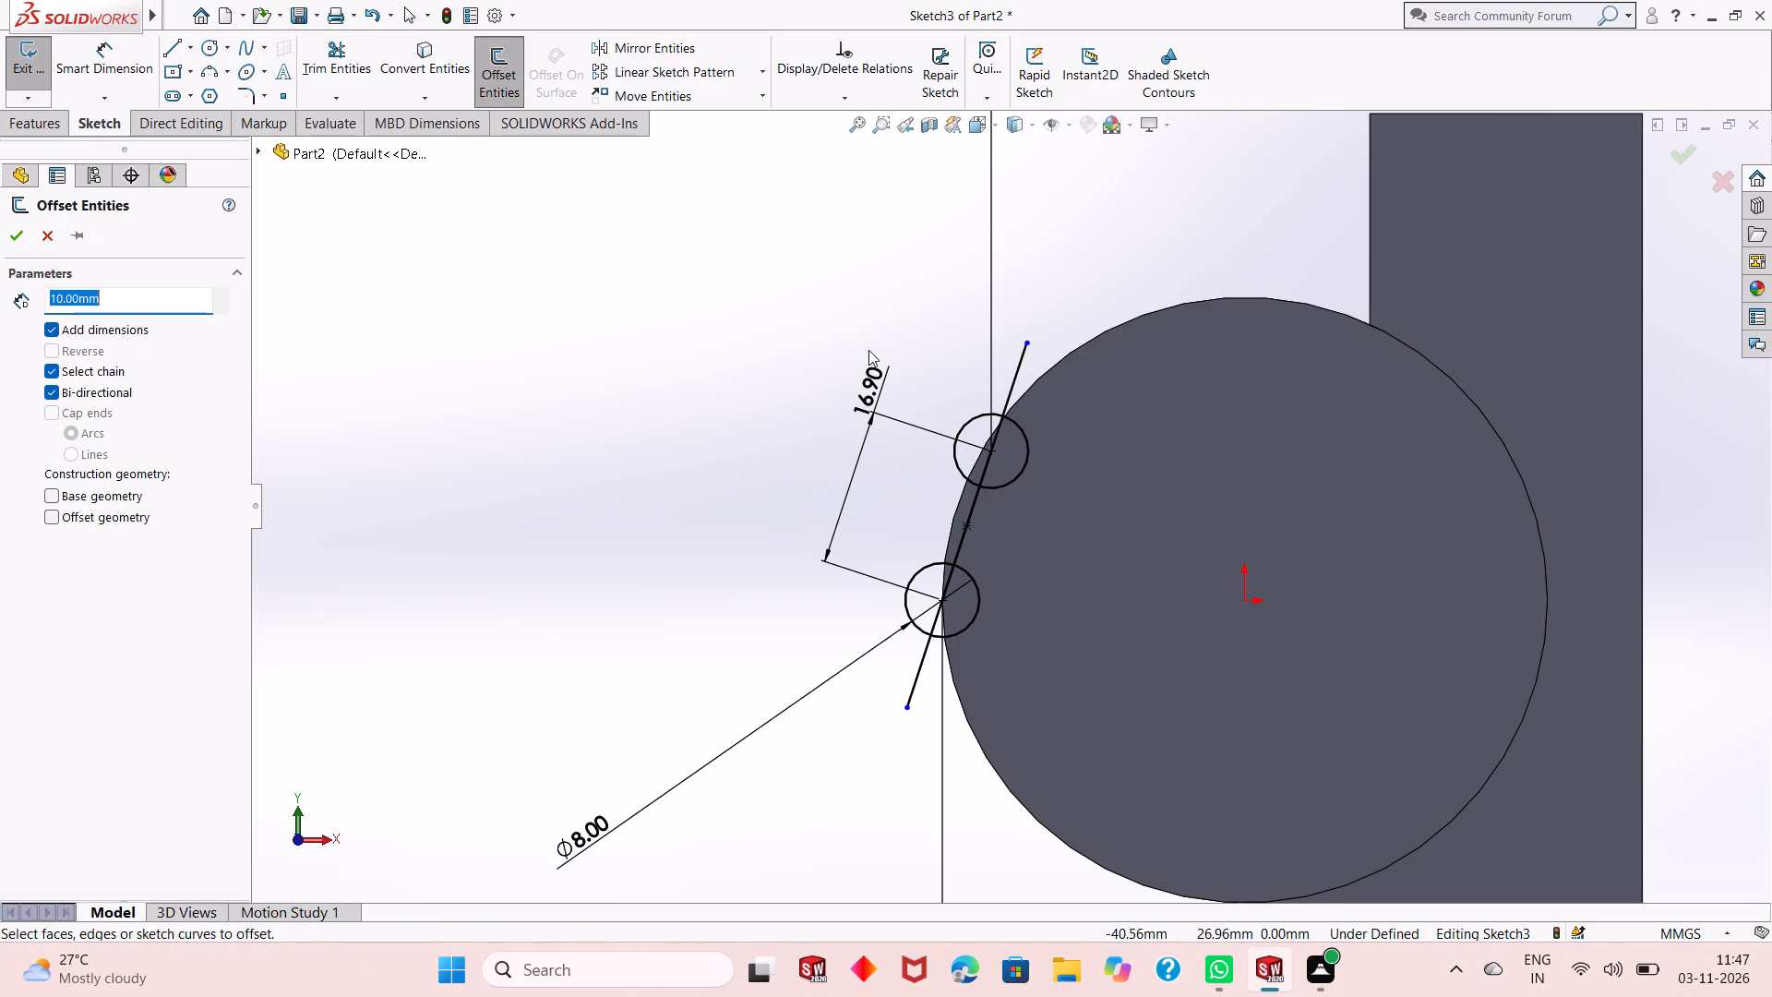
{"action": "left_click", "coordinate": [1017, 372]}
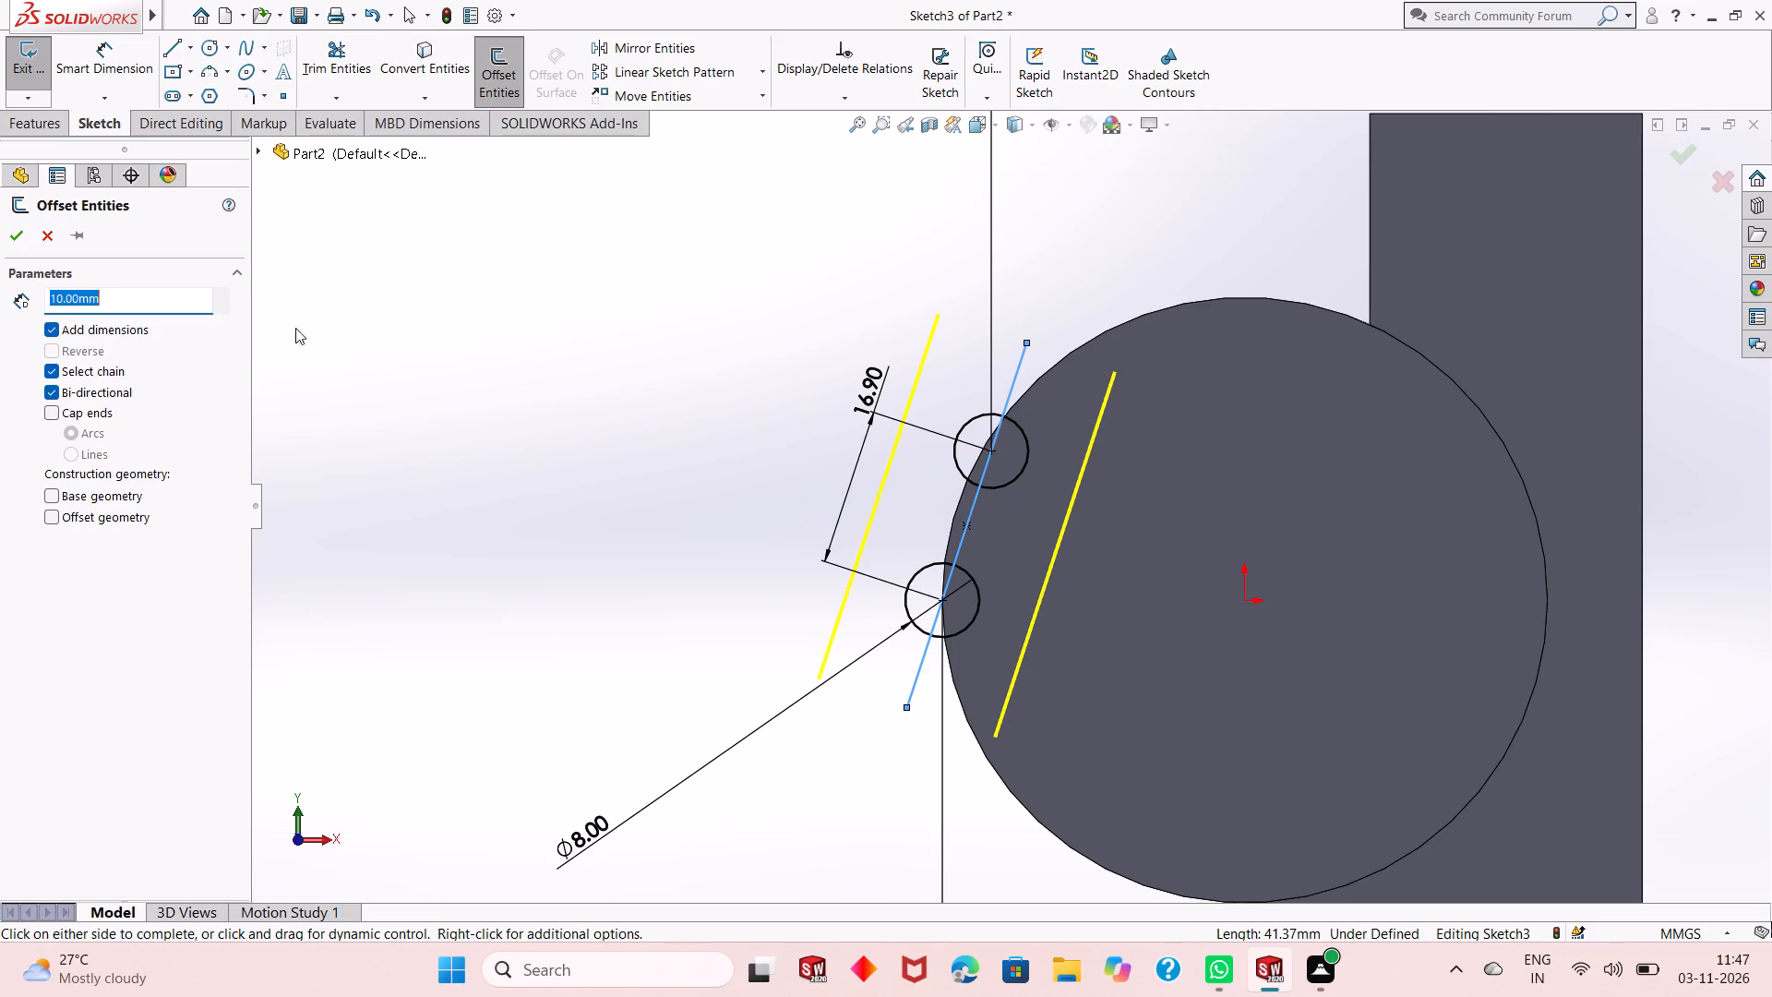
{"action": "left_click", "coordinate": [54, 394]}
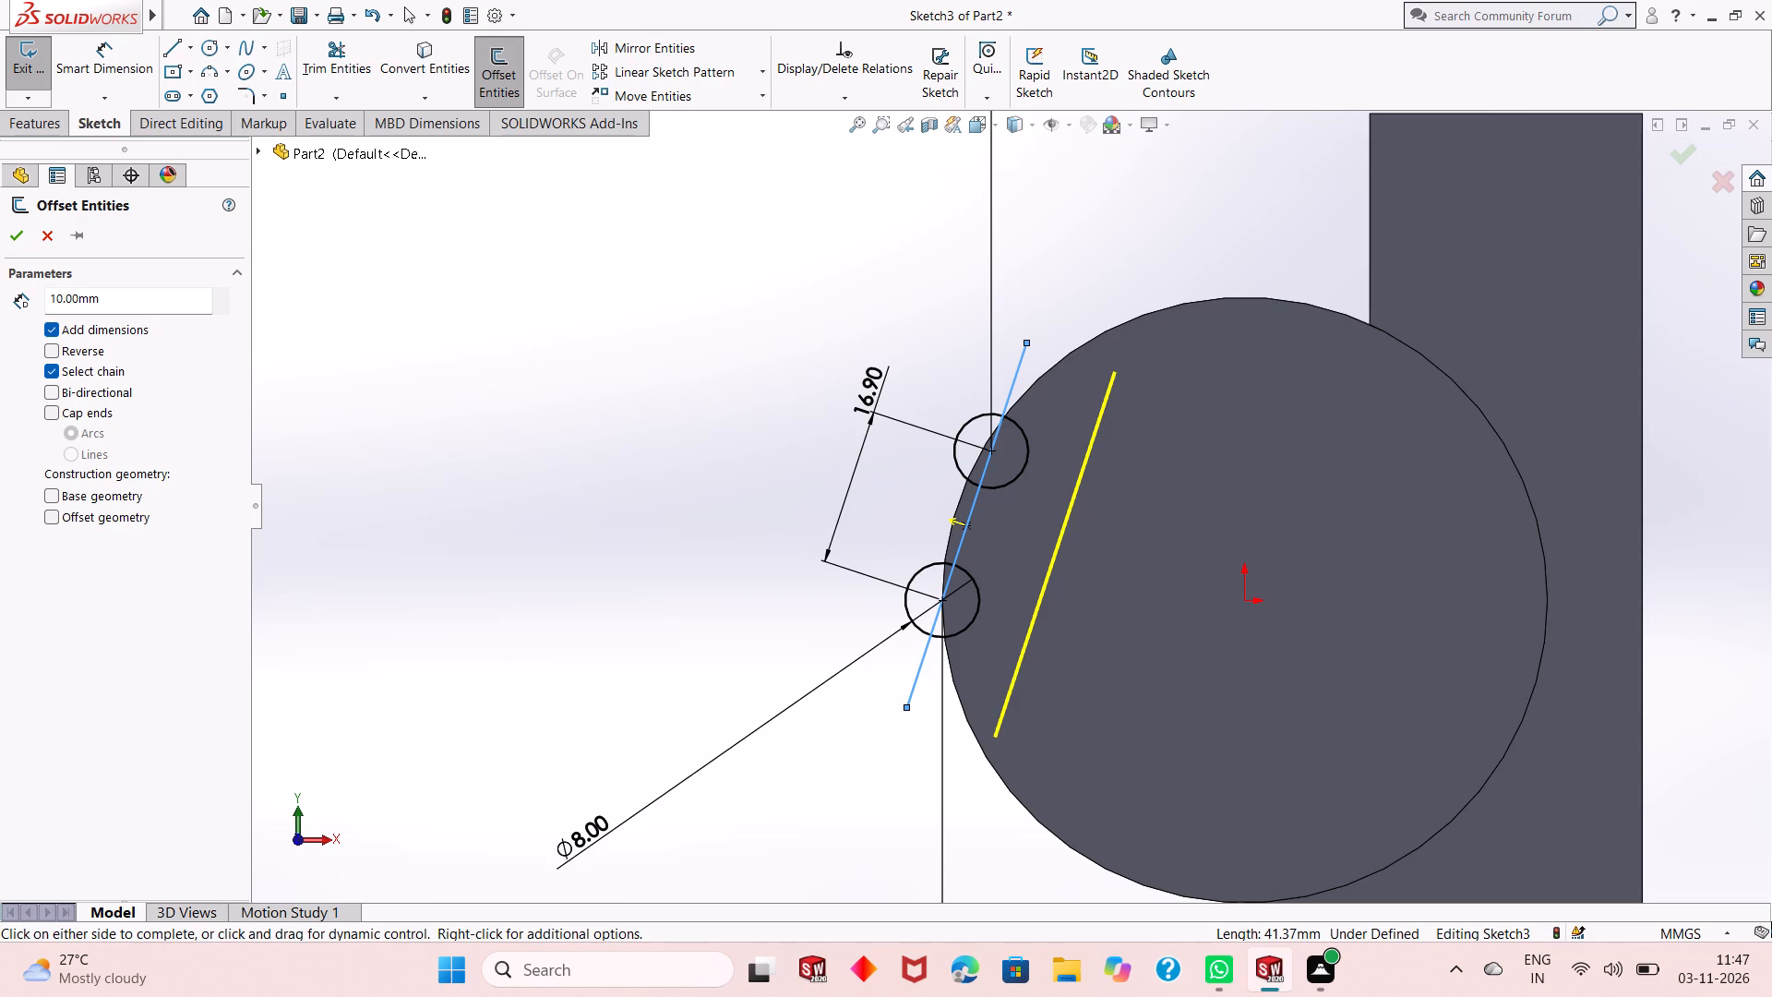
{"action": "left_click", "coordinate": [83, 354]}
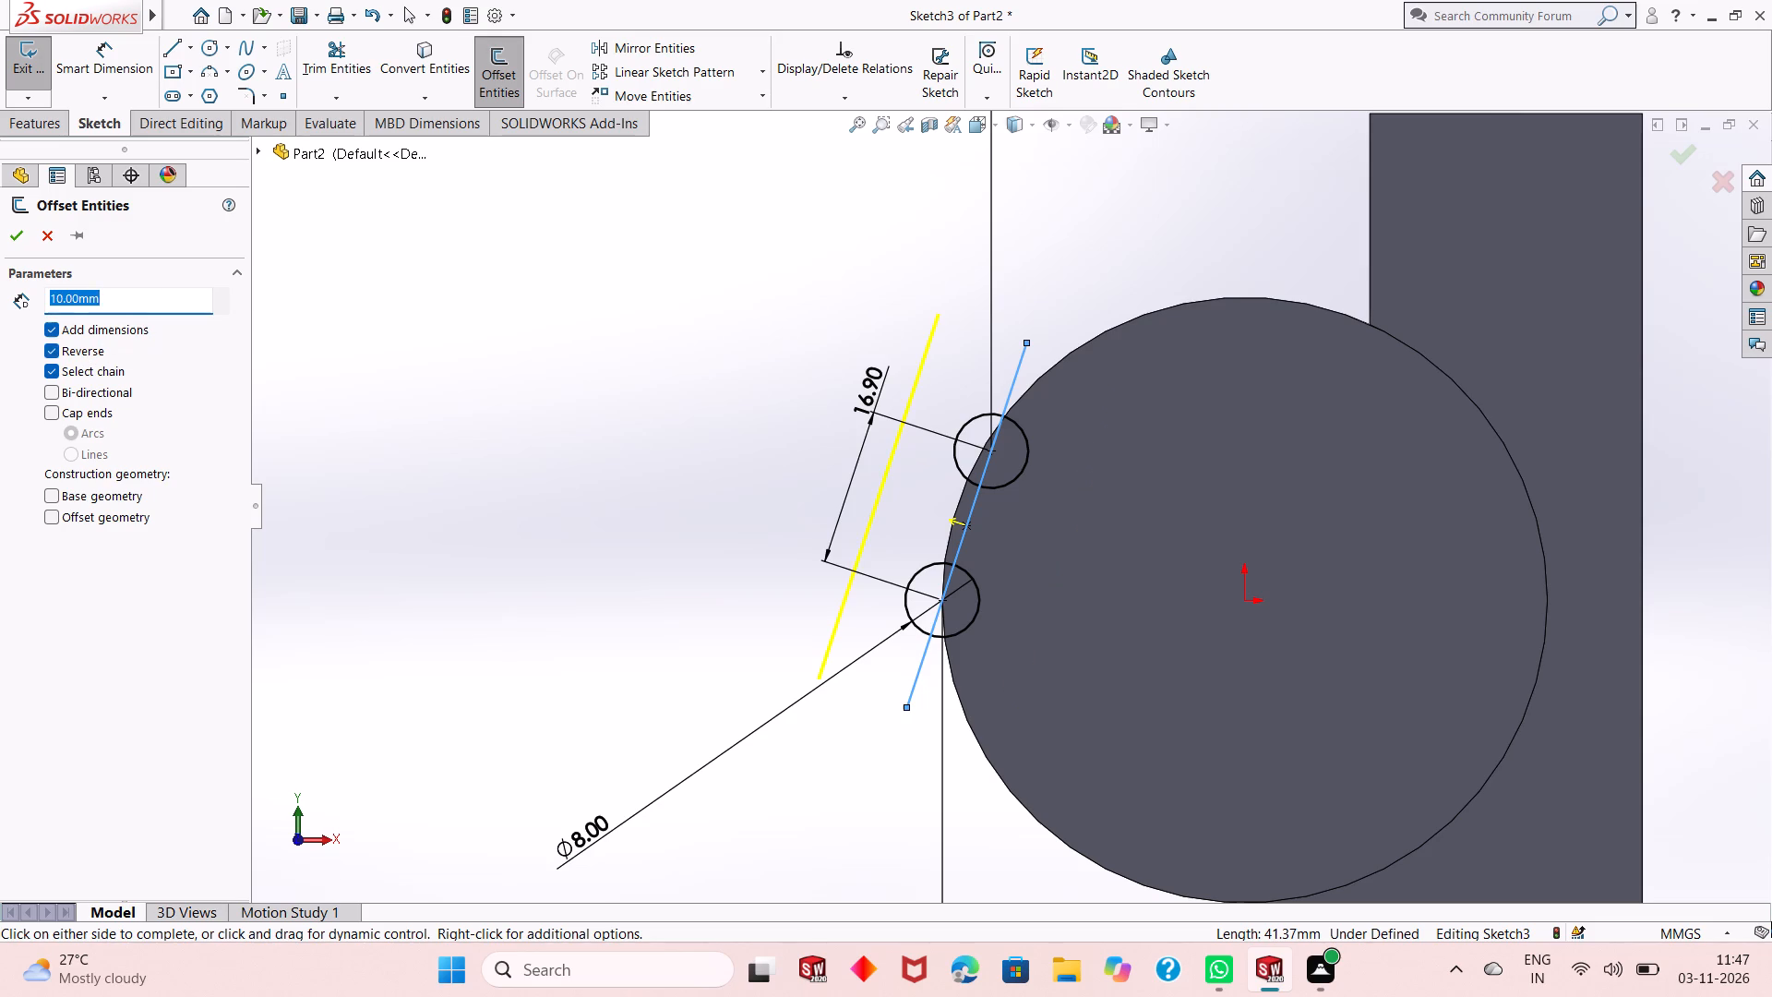
{"action": "left_click", "coordinate": [15, 237]}
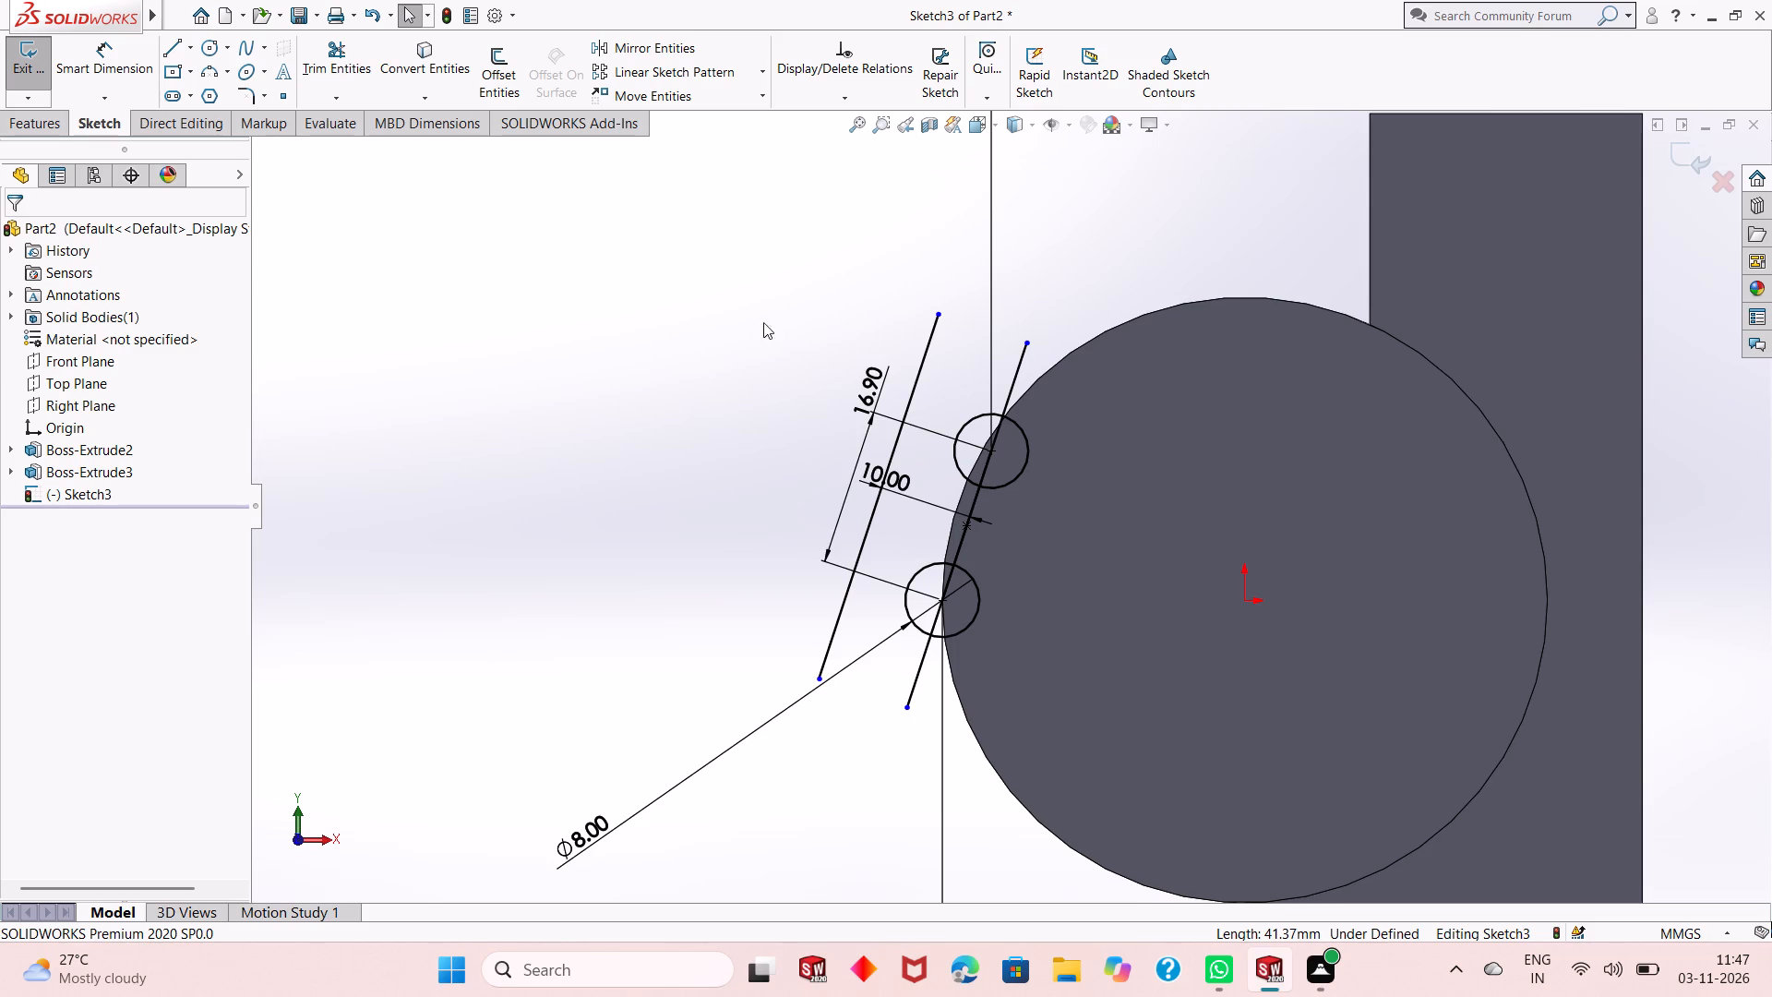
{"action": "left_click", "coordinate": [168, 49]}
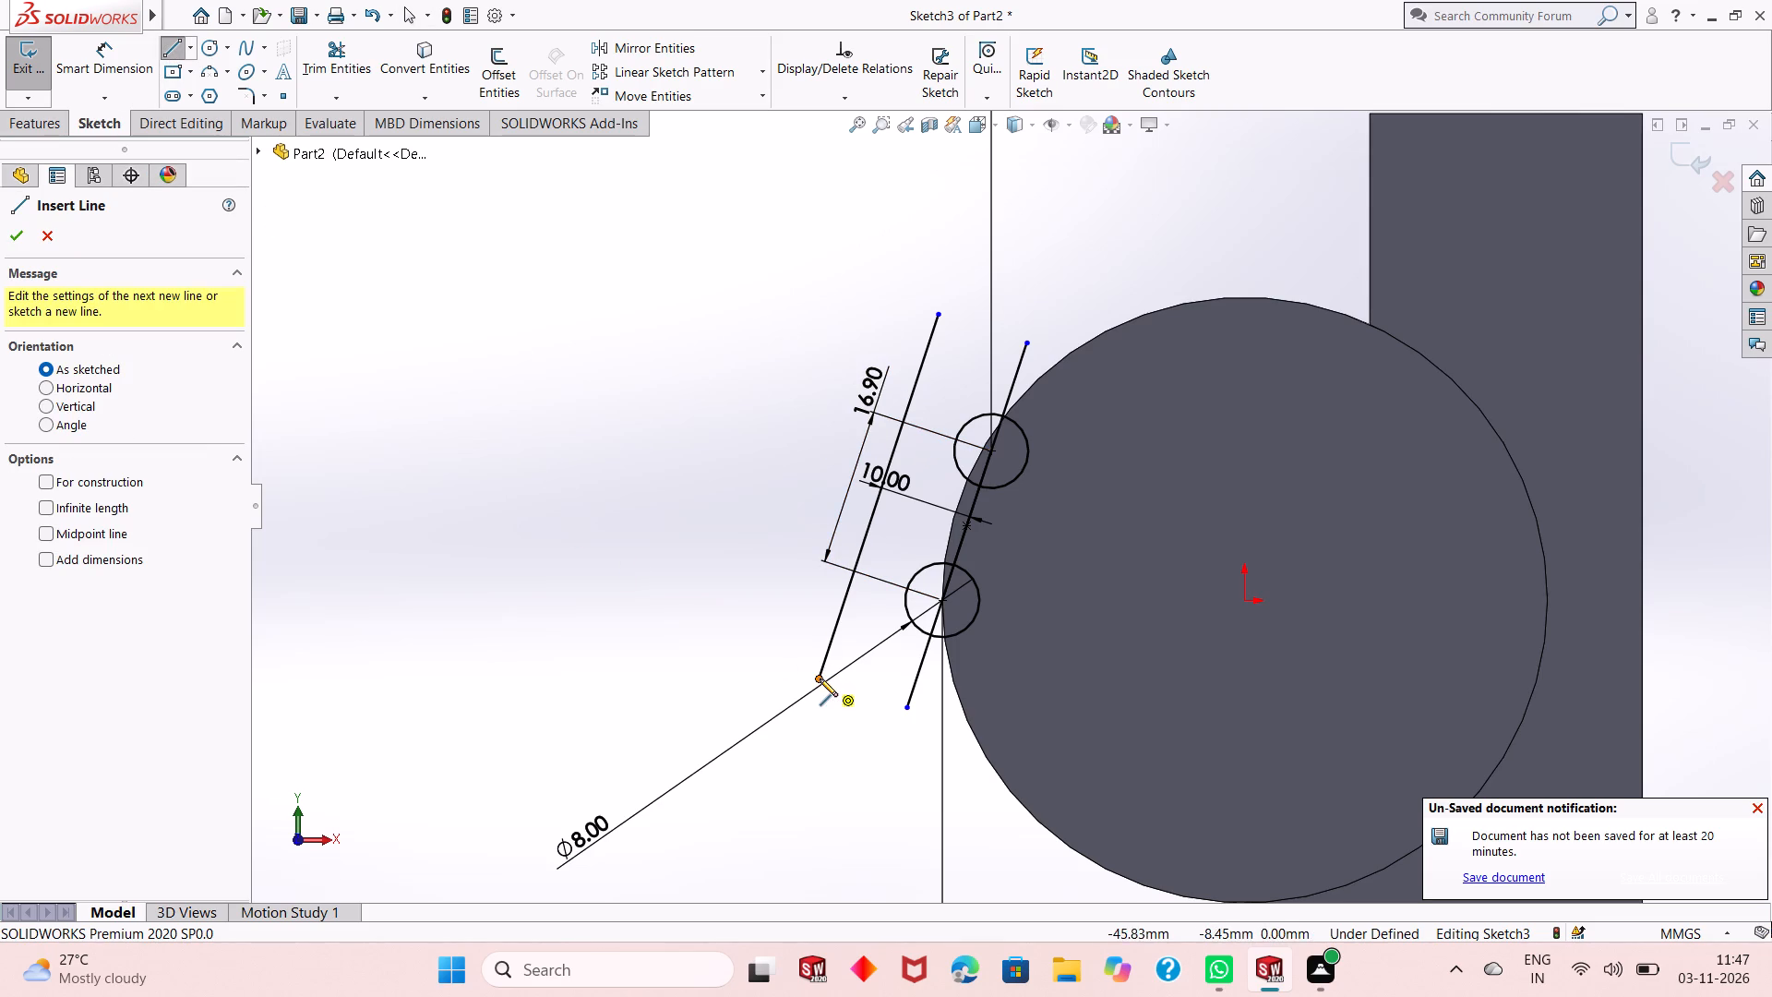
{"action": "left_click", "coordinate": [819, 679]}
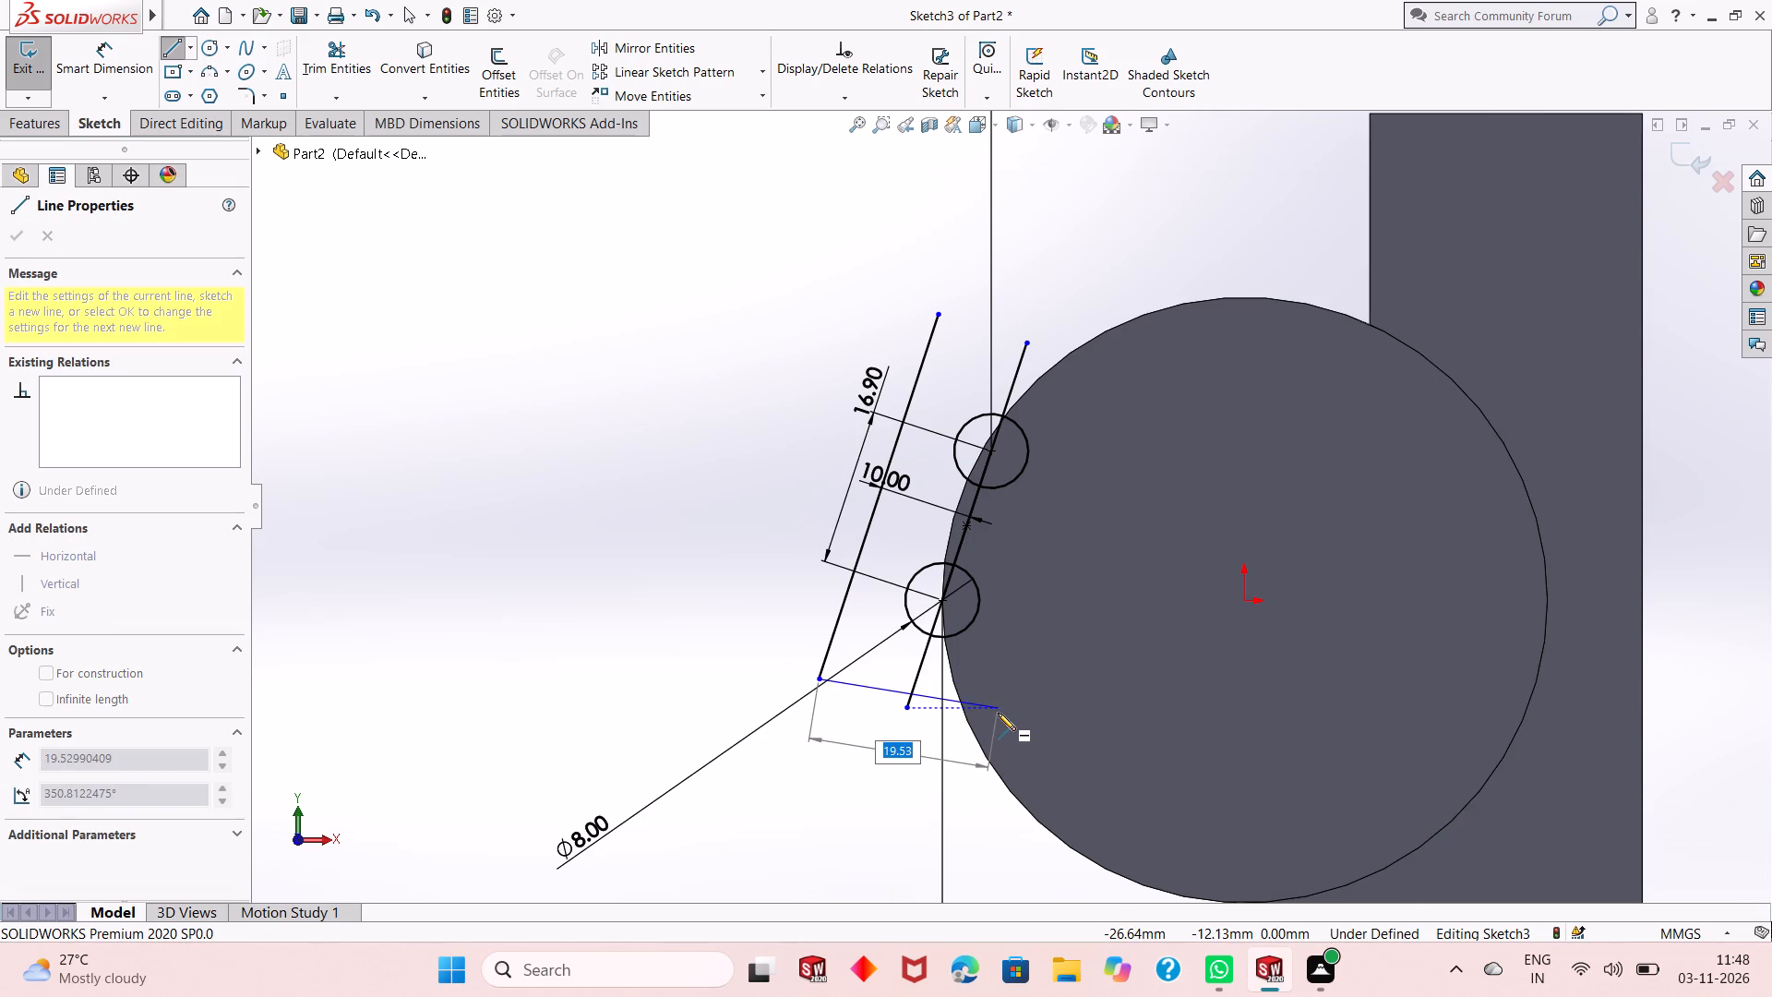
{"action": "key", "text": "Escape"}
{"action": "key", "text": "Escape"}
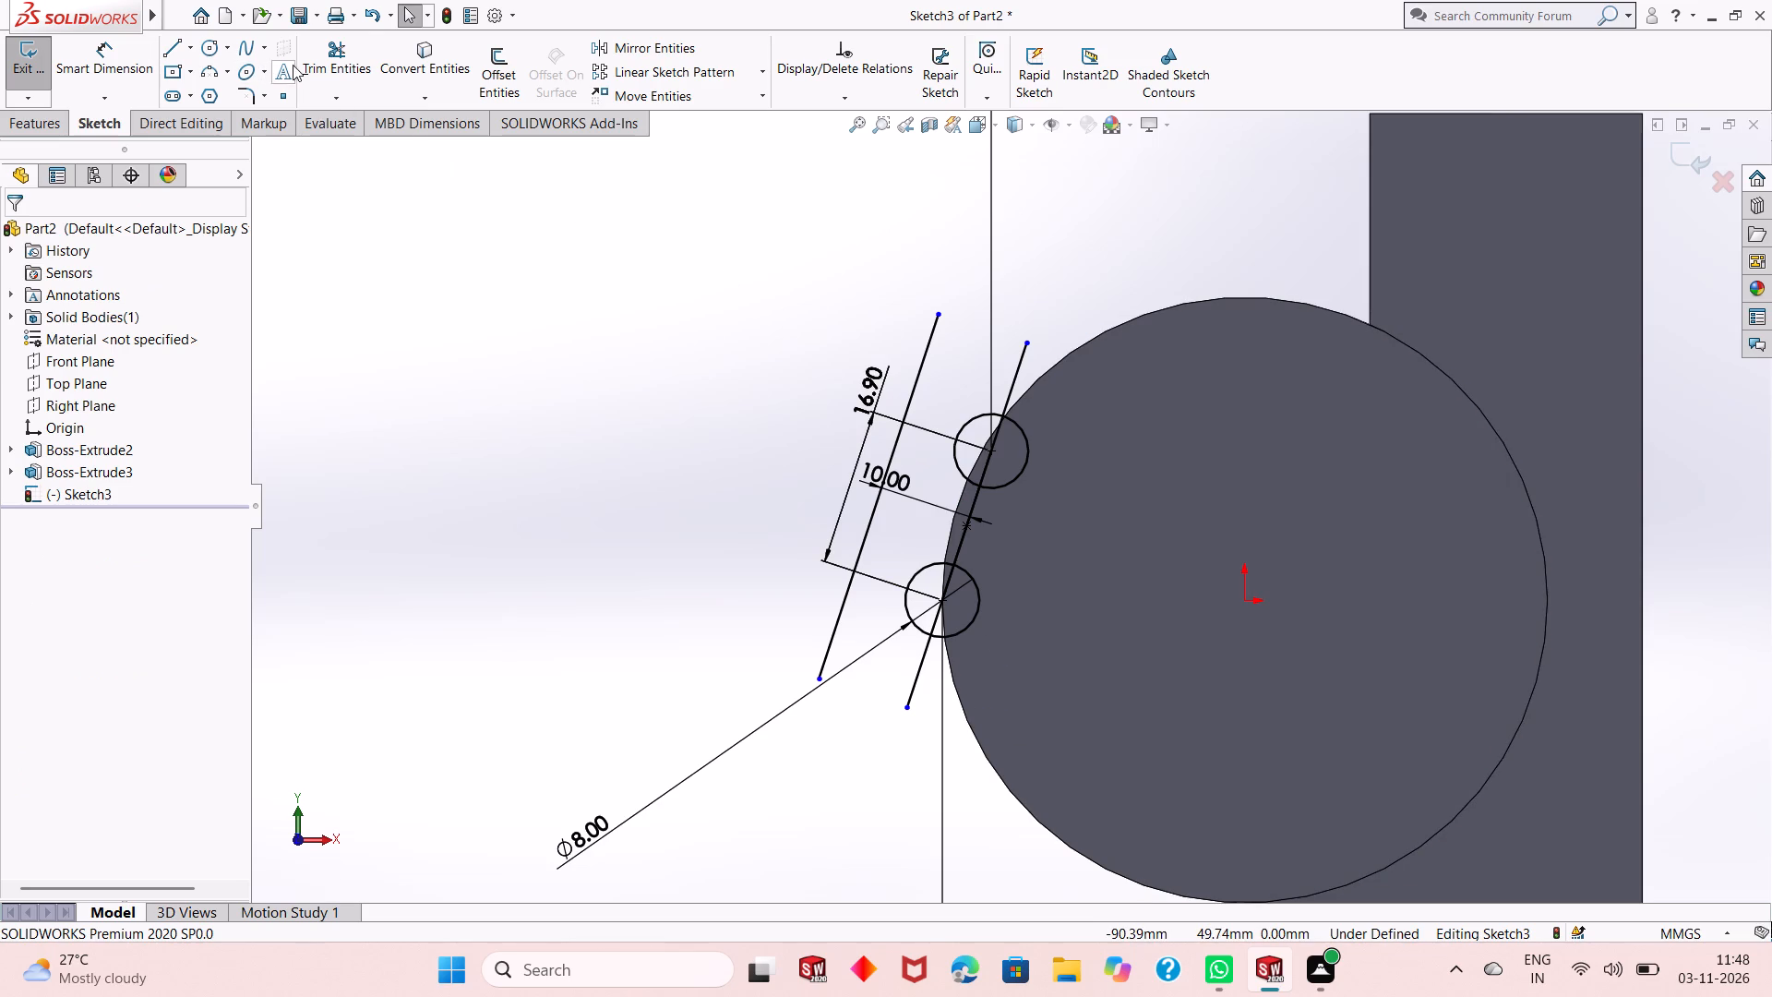
Trim to closest both ends of the long inclined line that extend beyond the two small circles.
{"action": "left_click", "coordinate": [325, 65]}
{"action": "left_click", "coordinate": [1017, 375]}
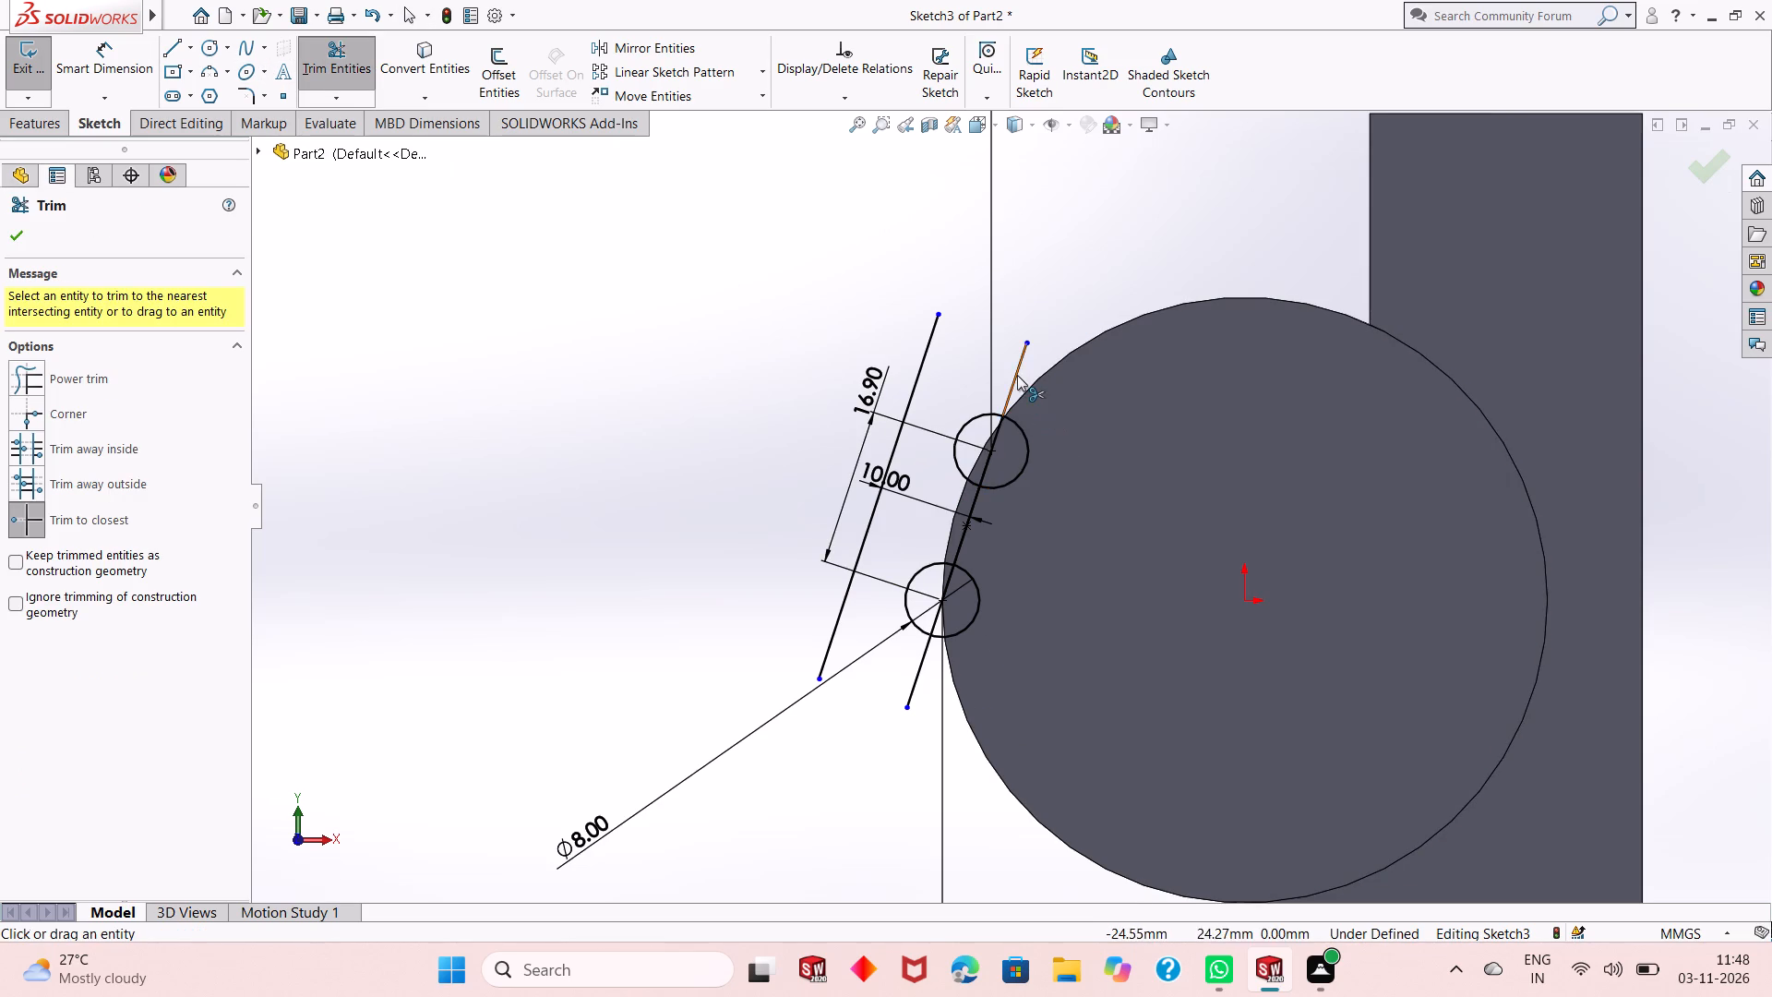
{"action": "left_click", "coordinate": [953, 515]}
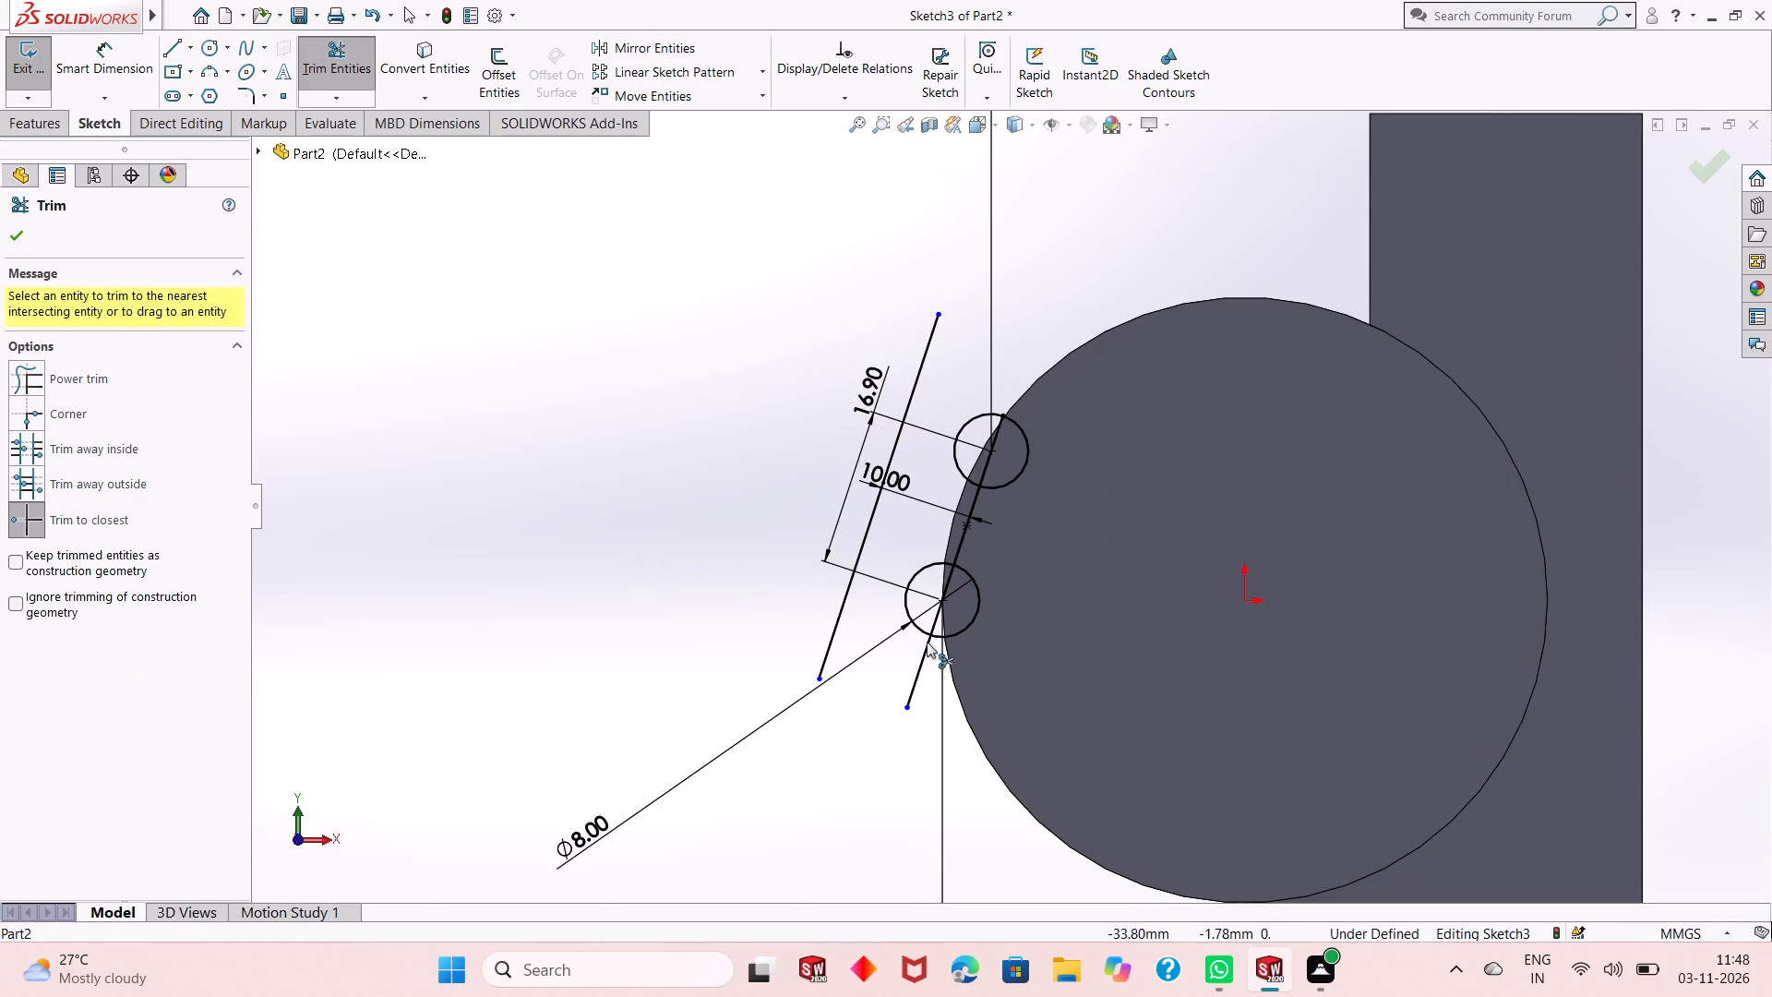
{"action": "left_click", "coordinate": [923, 681]}
{"action": "left_click", "coordinate": [915, 670]}
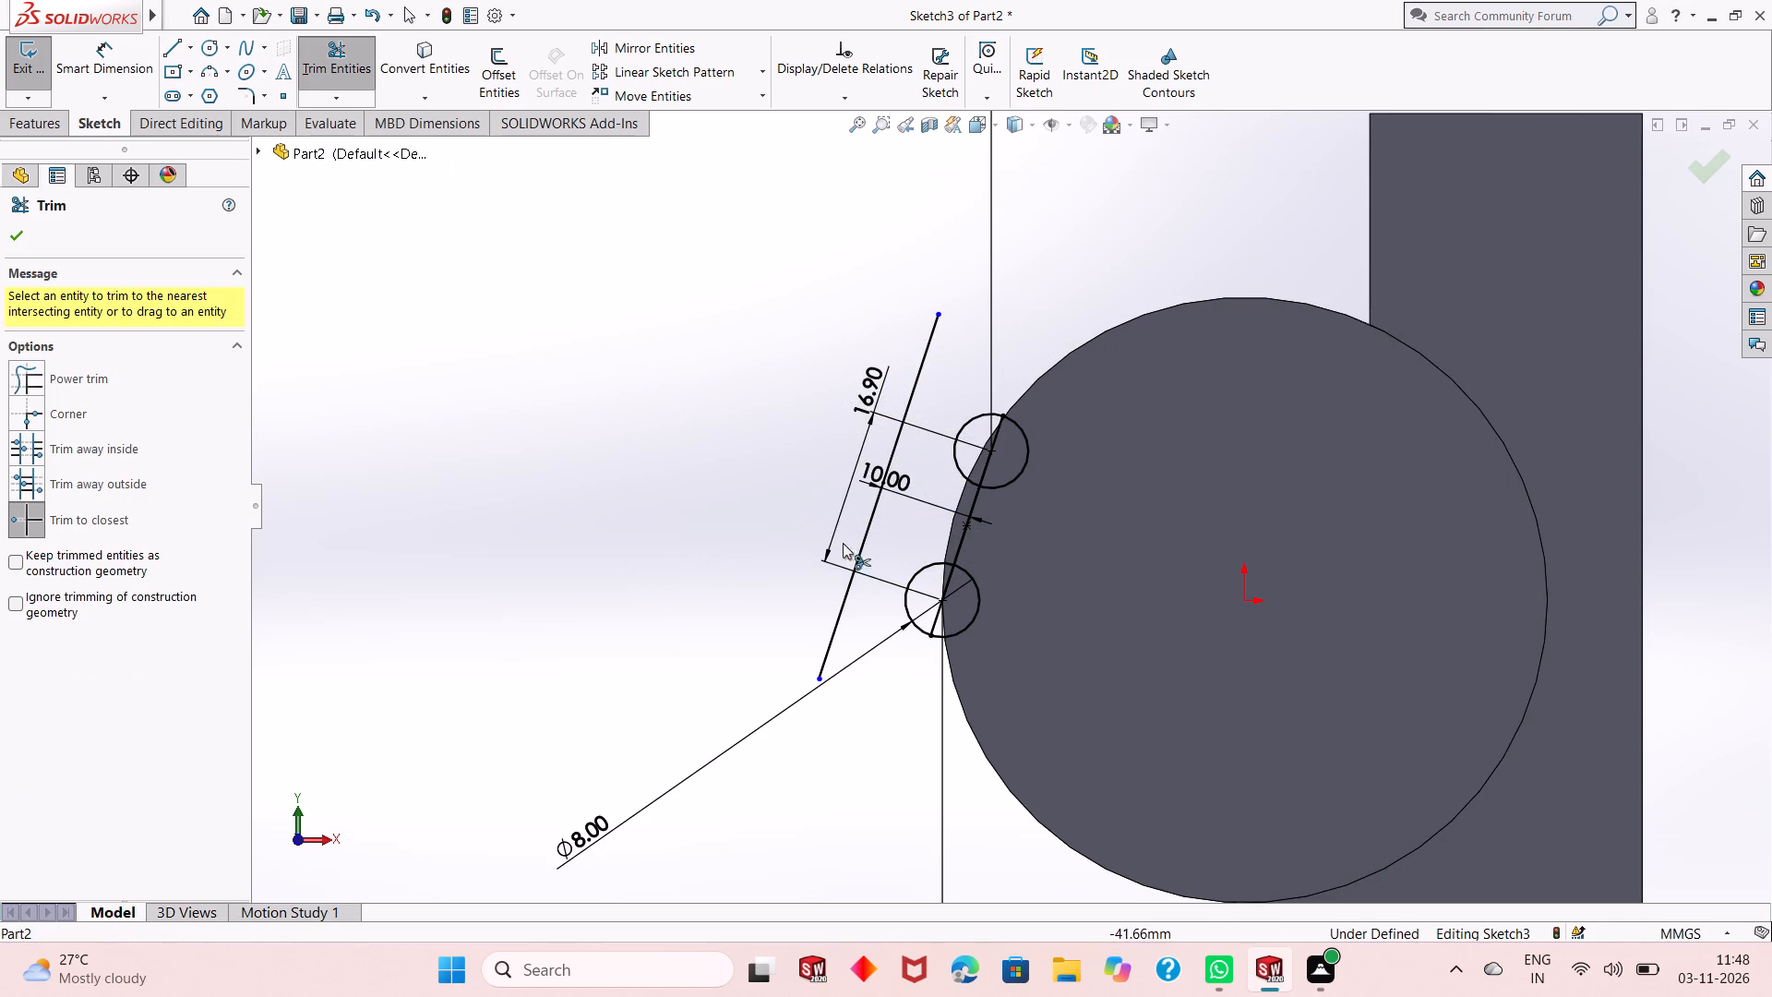
{"action": "right_click", "coordinate": [620, 372]}
{"action": "left_click", "coordinate": [665, 427]}
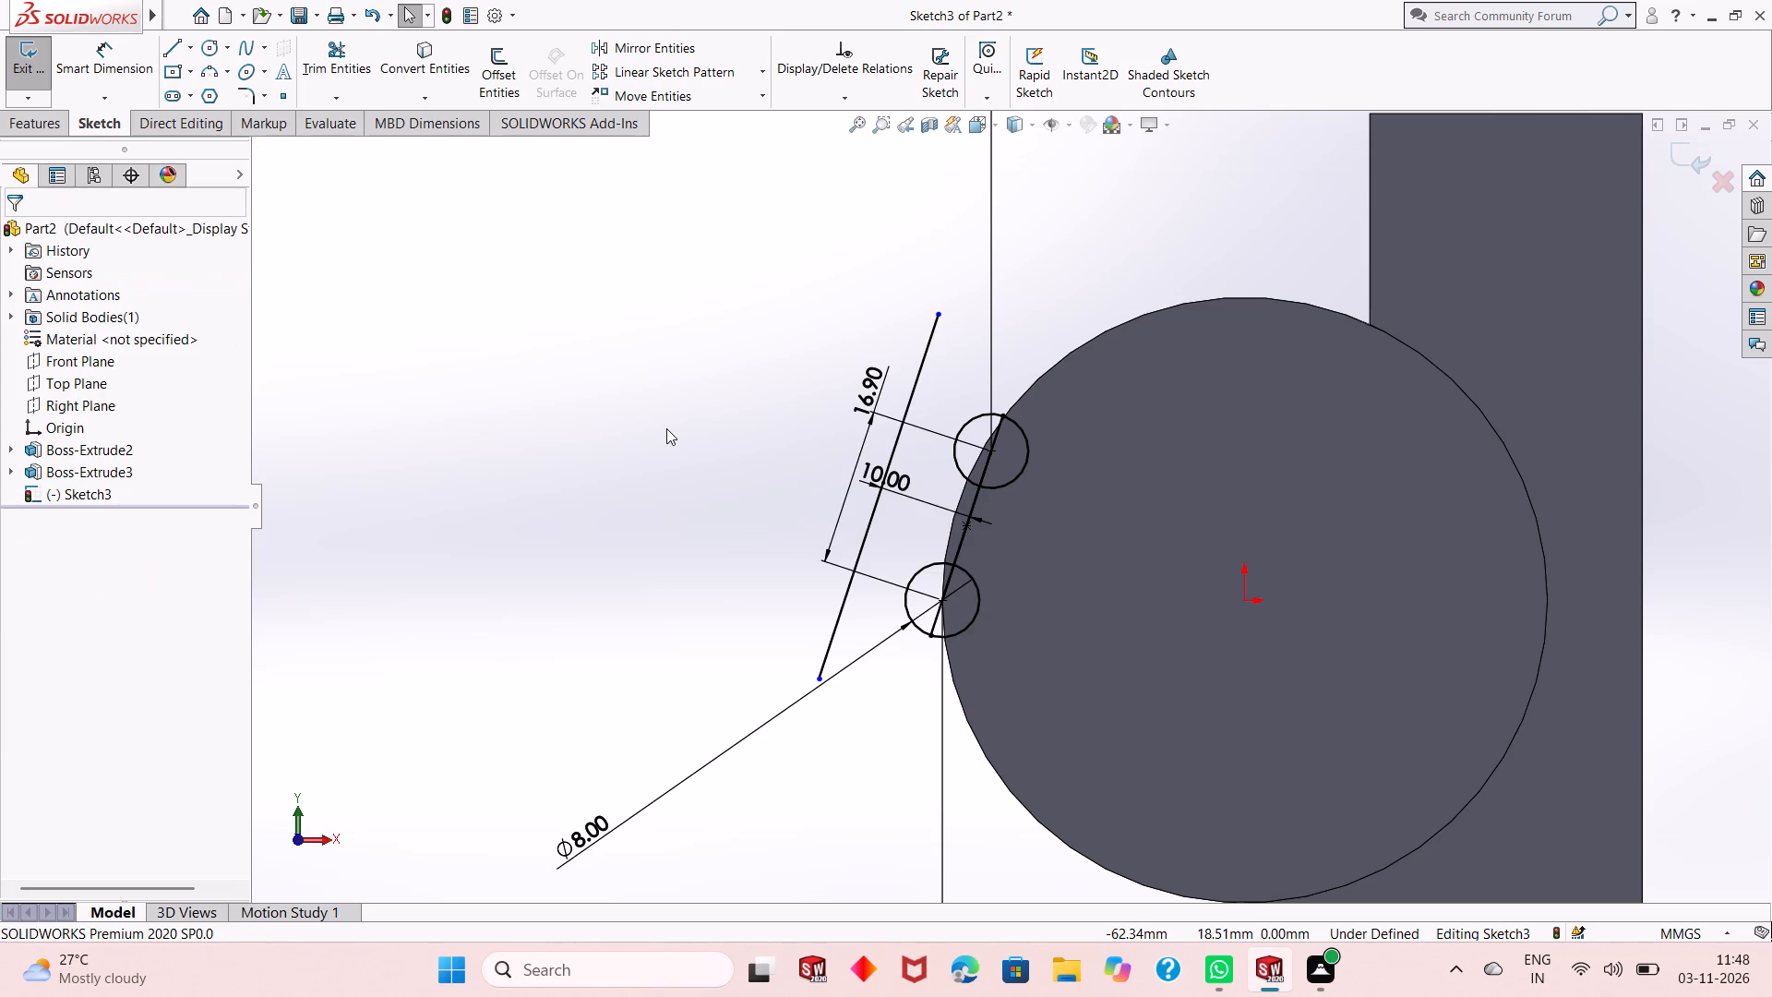
Draw a line about 22 mm long from the lower end of the outer inclined line, perpendicular to it and into the boss.
{"action": "left_click", "coordinate": [174, 50]}
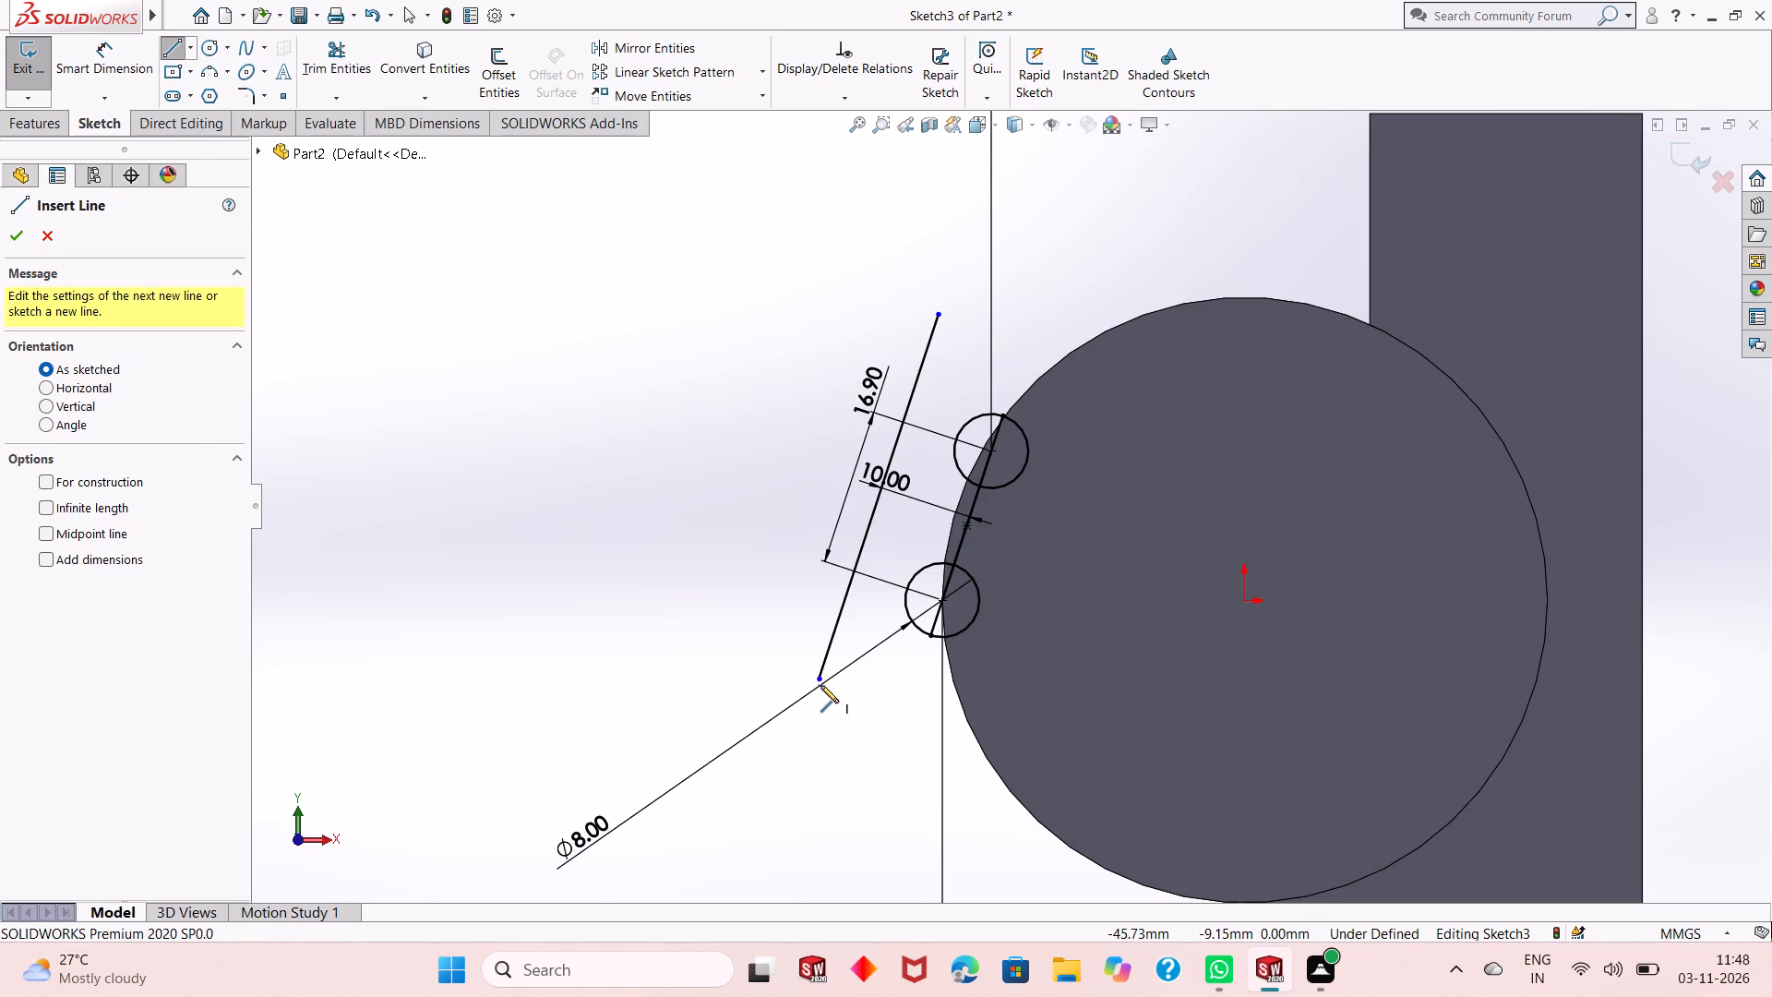
{"action": "left_click", "coordinate": [817, 681]}
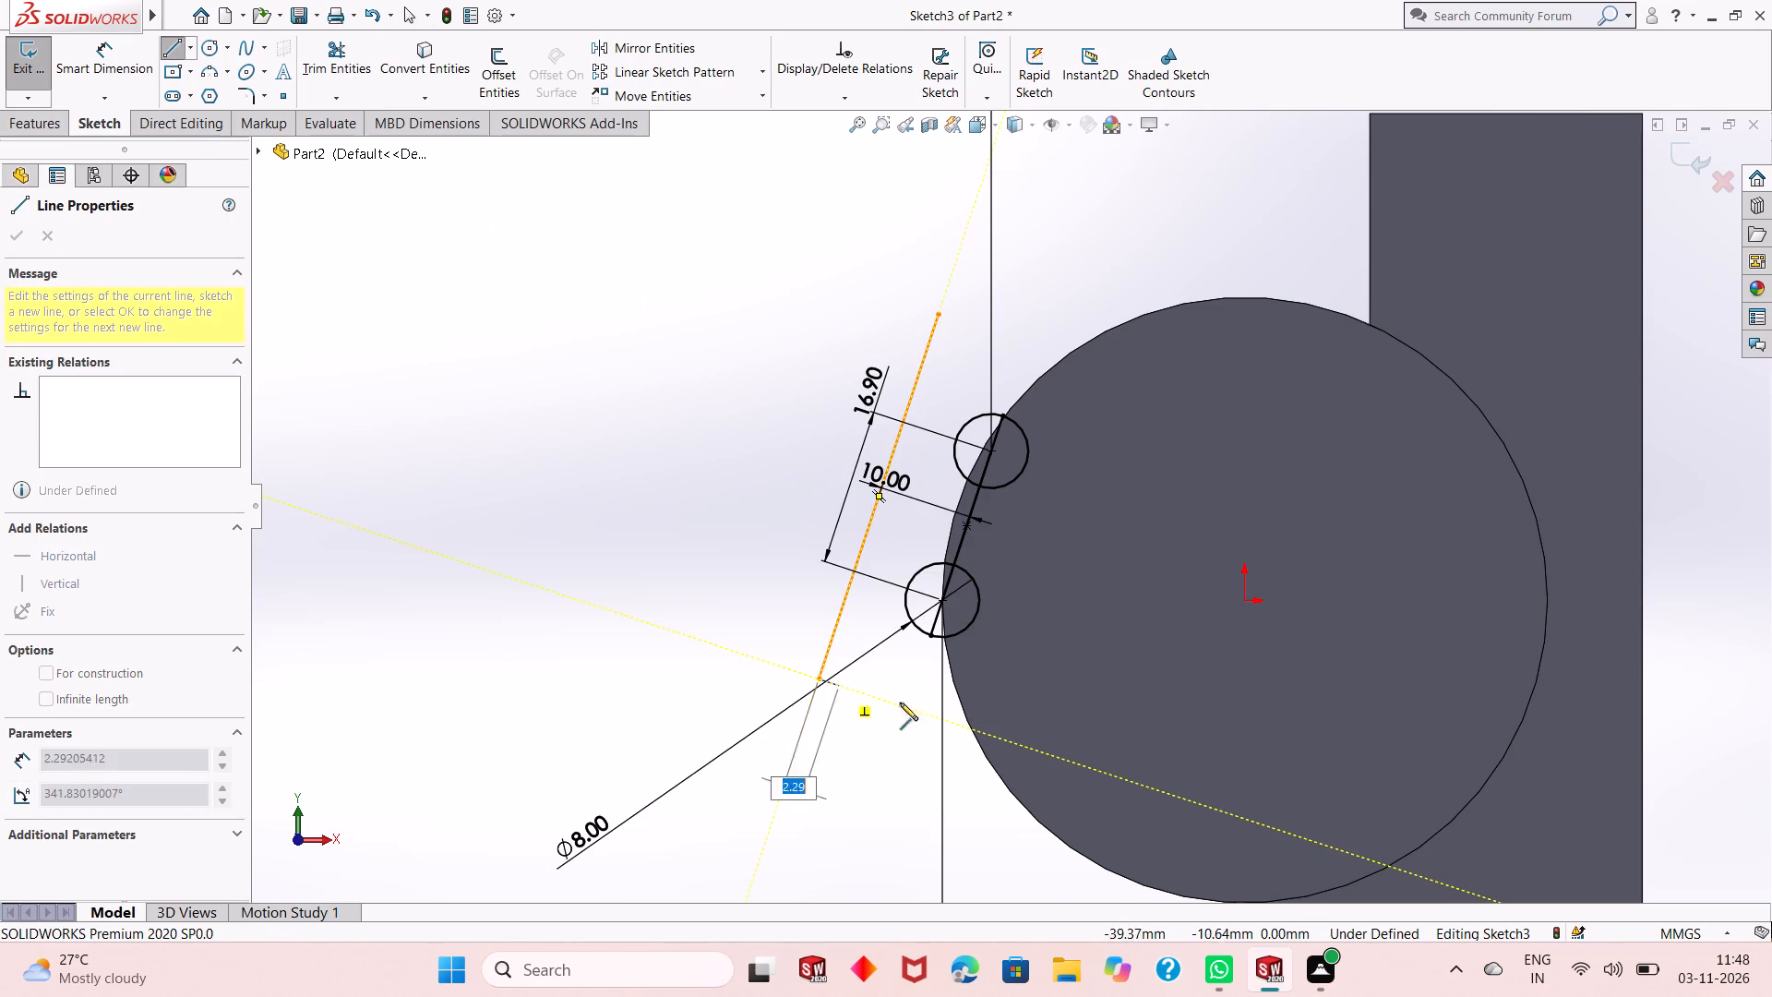
{"action": "left_click", "coordinate": [1012, 742]}
{"action": "right_click", "coordinate": [1012, 742]}
{"action": "left_click", "coordinate": [1035, 749]}
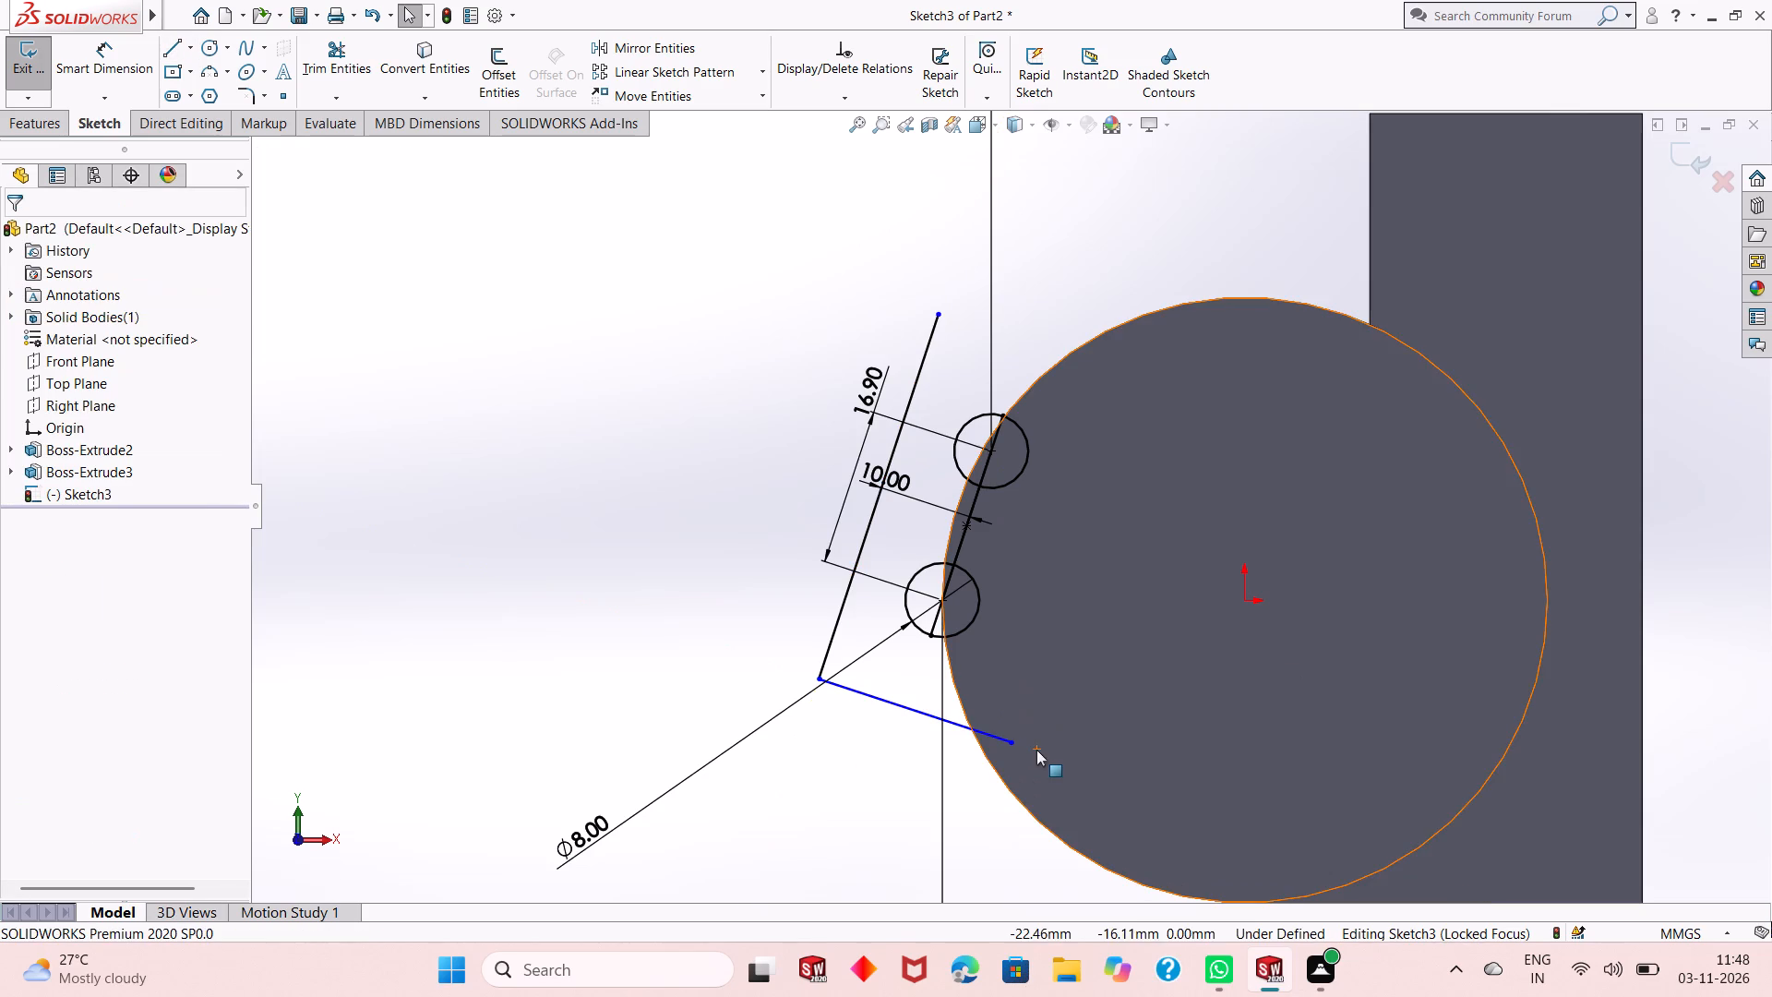
Draw a line about 21 mm long from the upper end of the outer inclined line, sloping down into the boss.
{"action": "left_click", "coordinate": [168, 55]}
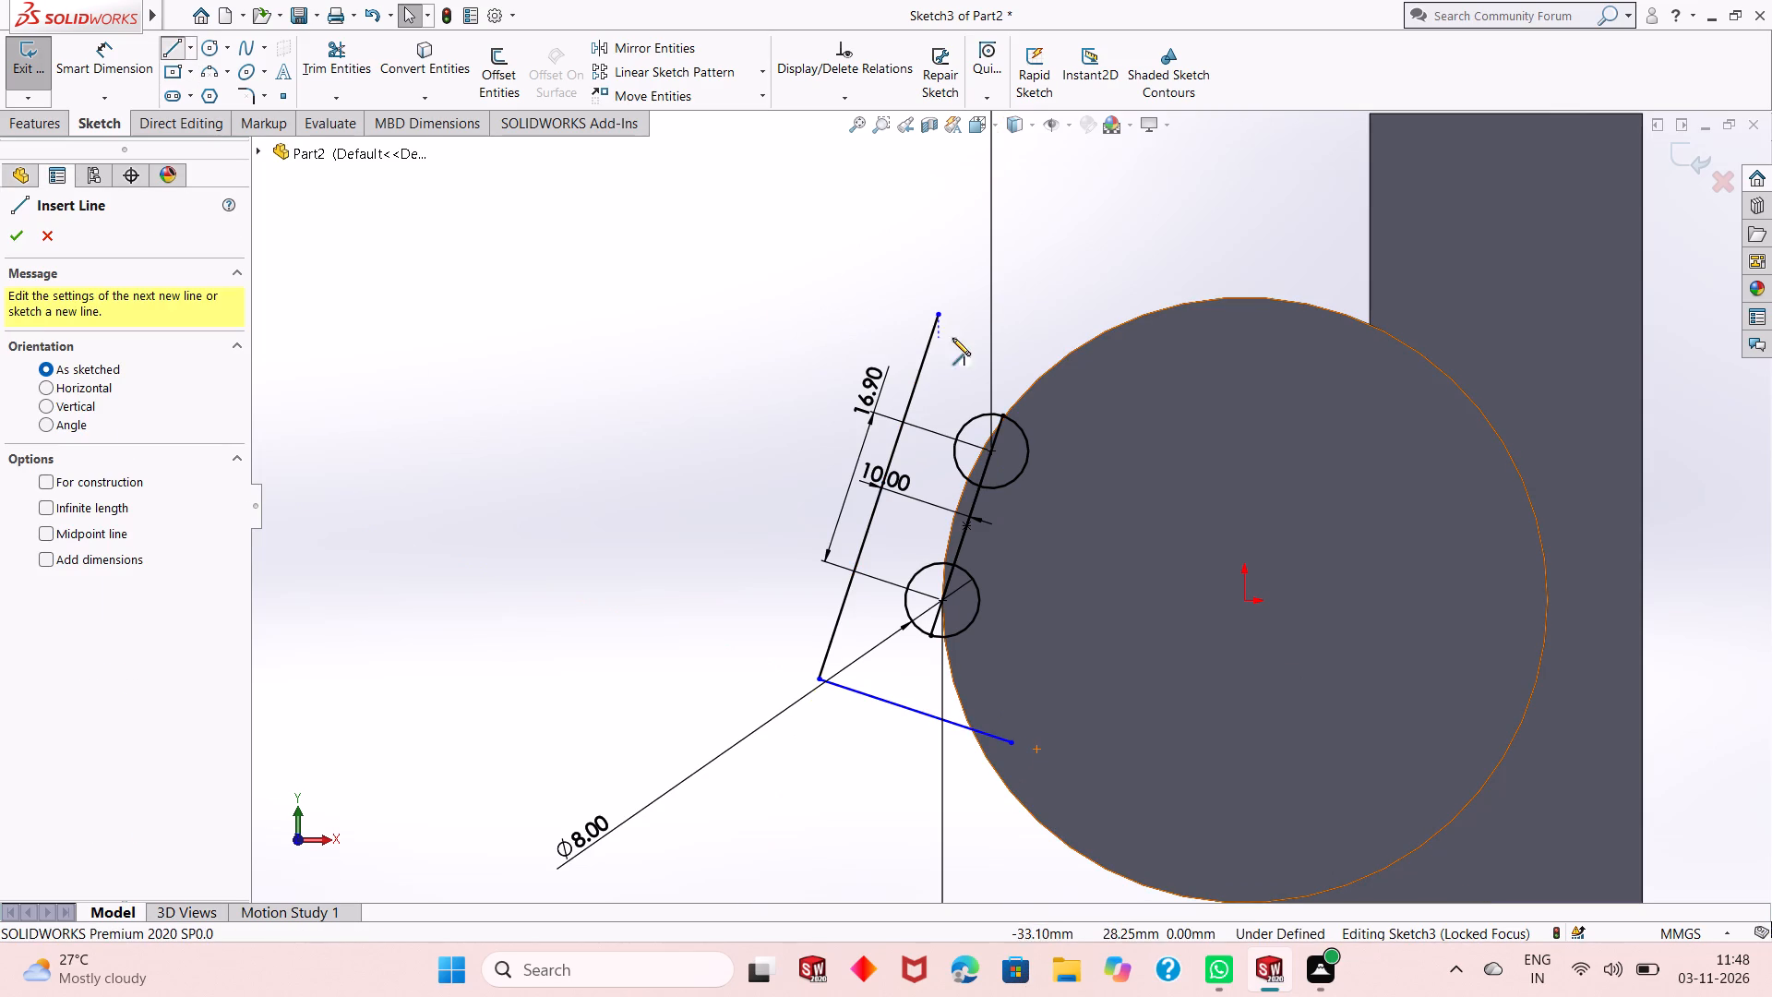
{"action": "left_click", "coordinate": [940, 312]}
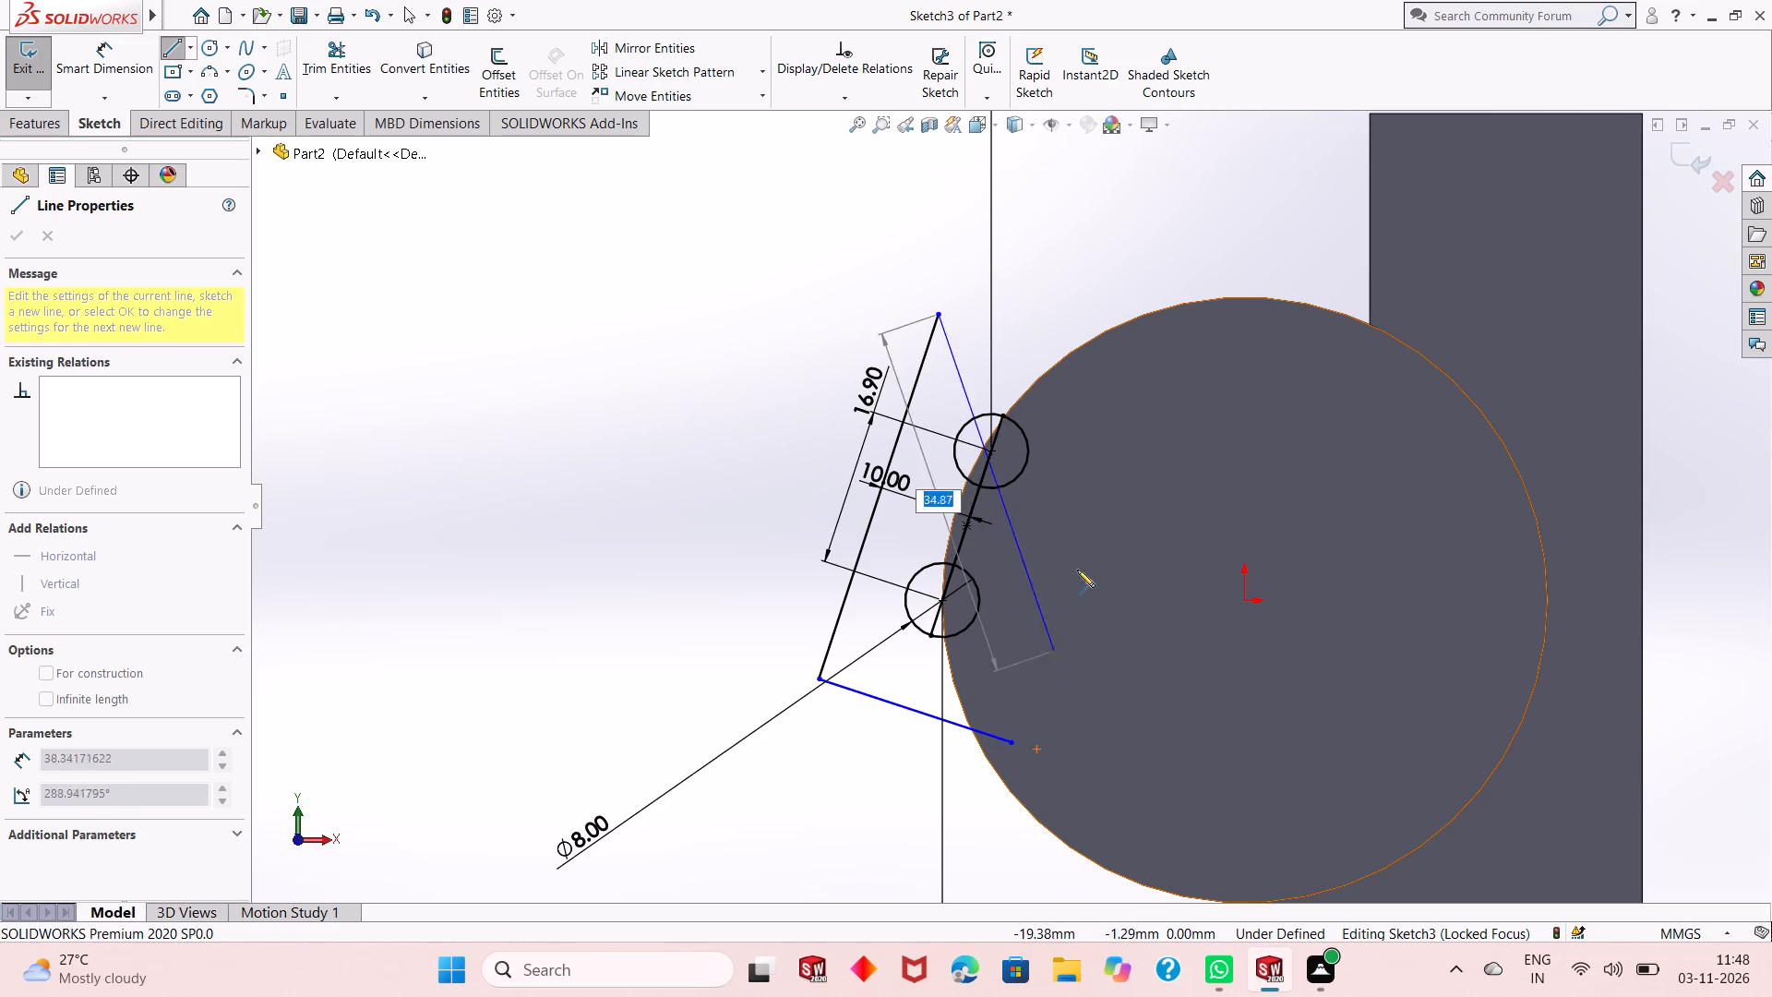
{"action": "left_click", "coordinate": [1112, 410]}
{"action": "right_click", "coordinate": [1112, 412]}
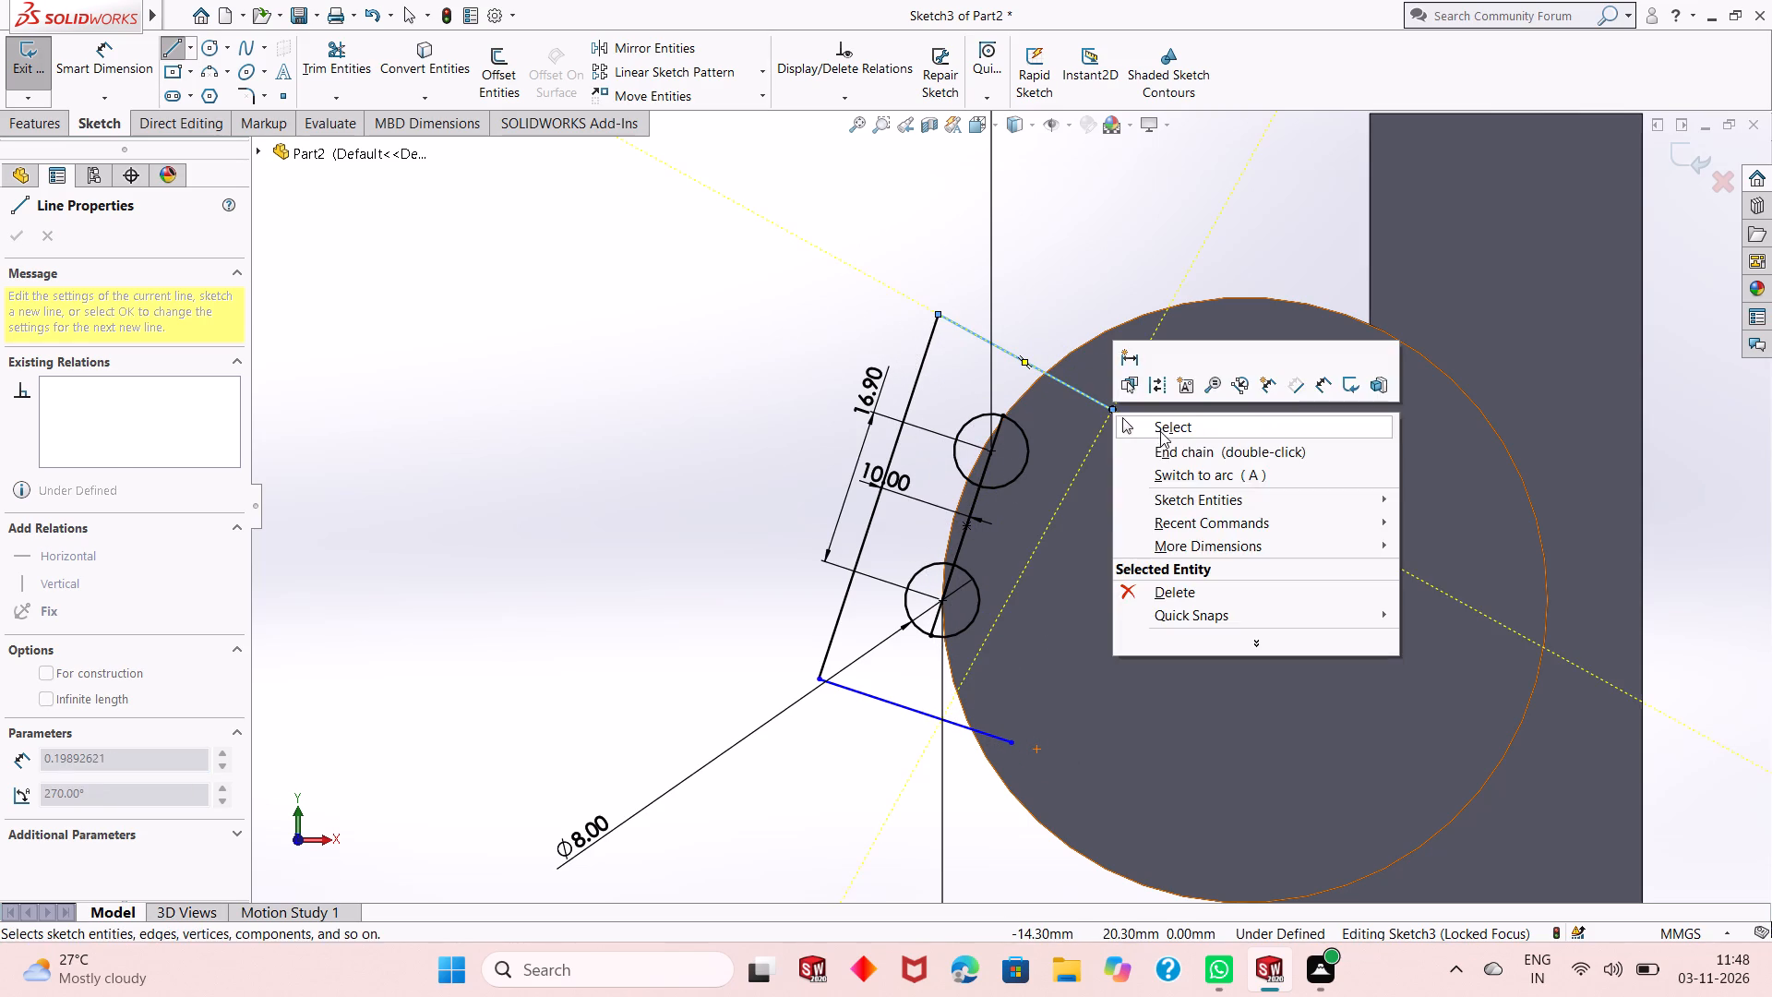
{"action": "left_click", "coordinate": [1160, 431]}
Make the upper and lower end lines of the inclined profile parallel.
{"action": "left_click", "coordinate": [1105, 408]}
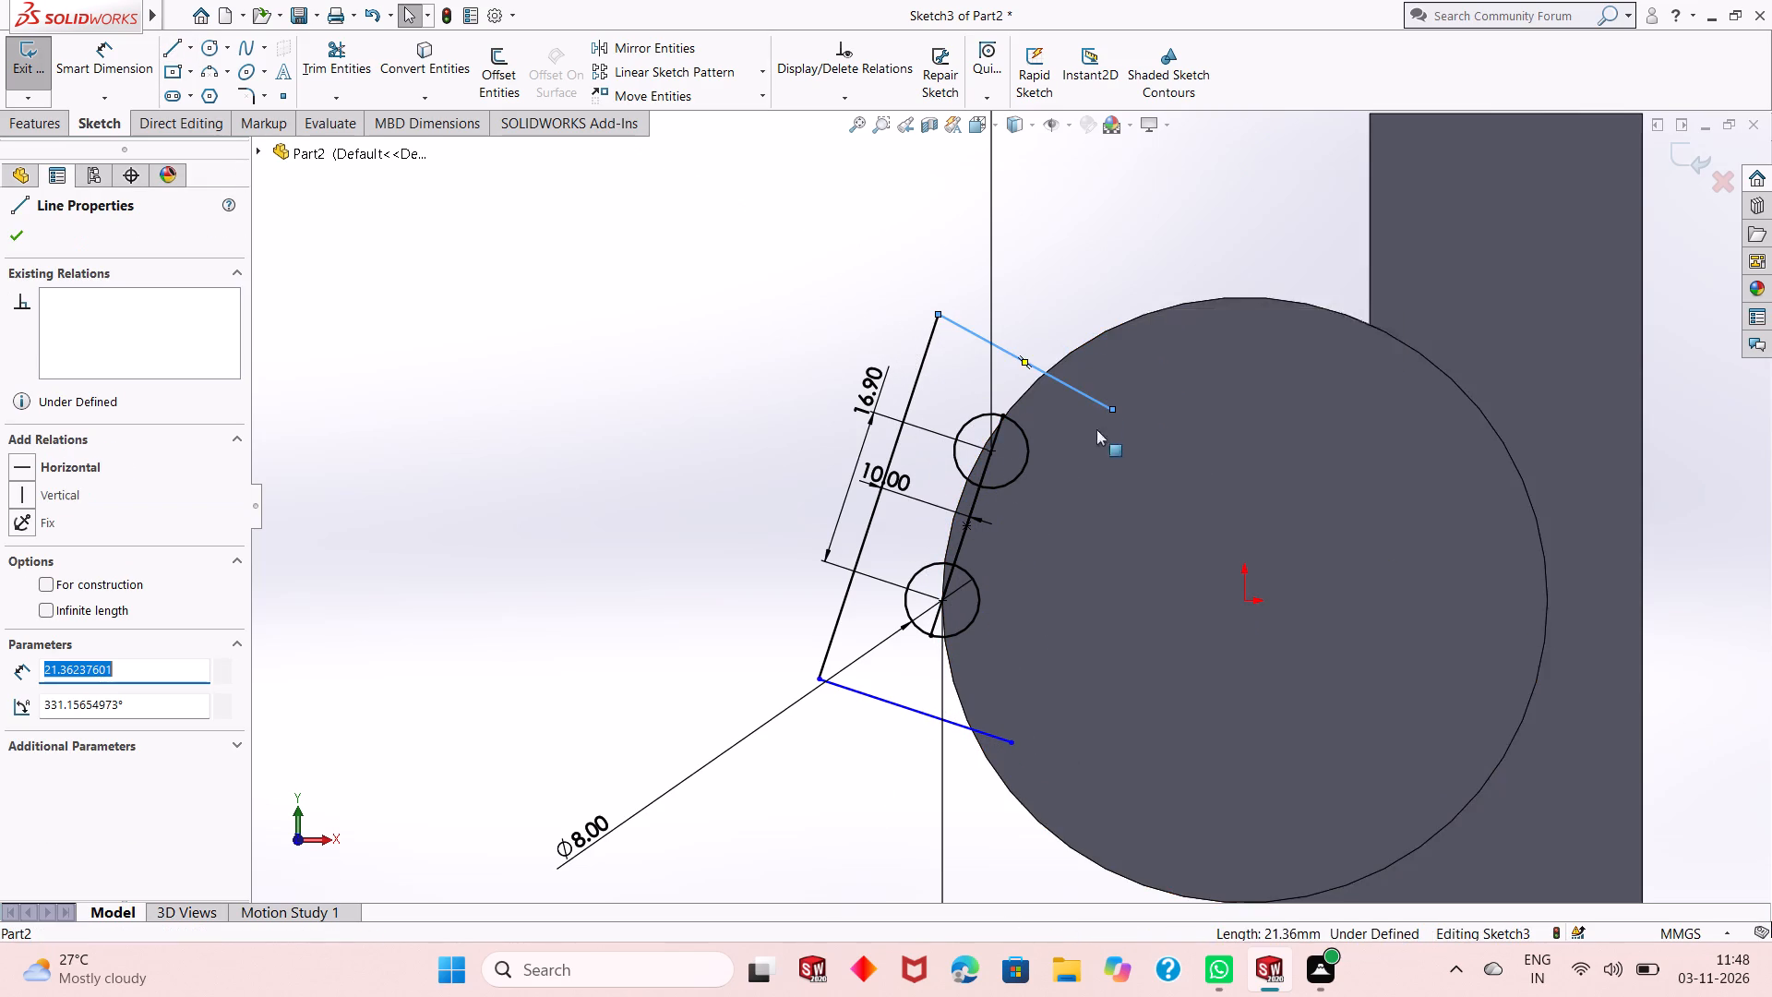
{"action": "left_click", "coordinate": [903, 706], "text": "ctrl"}
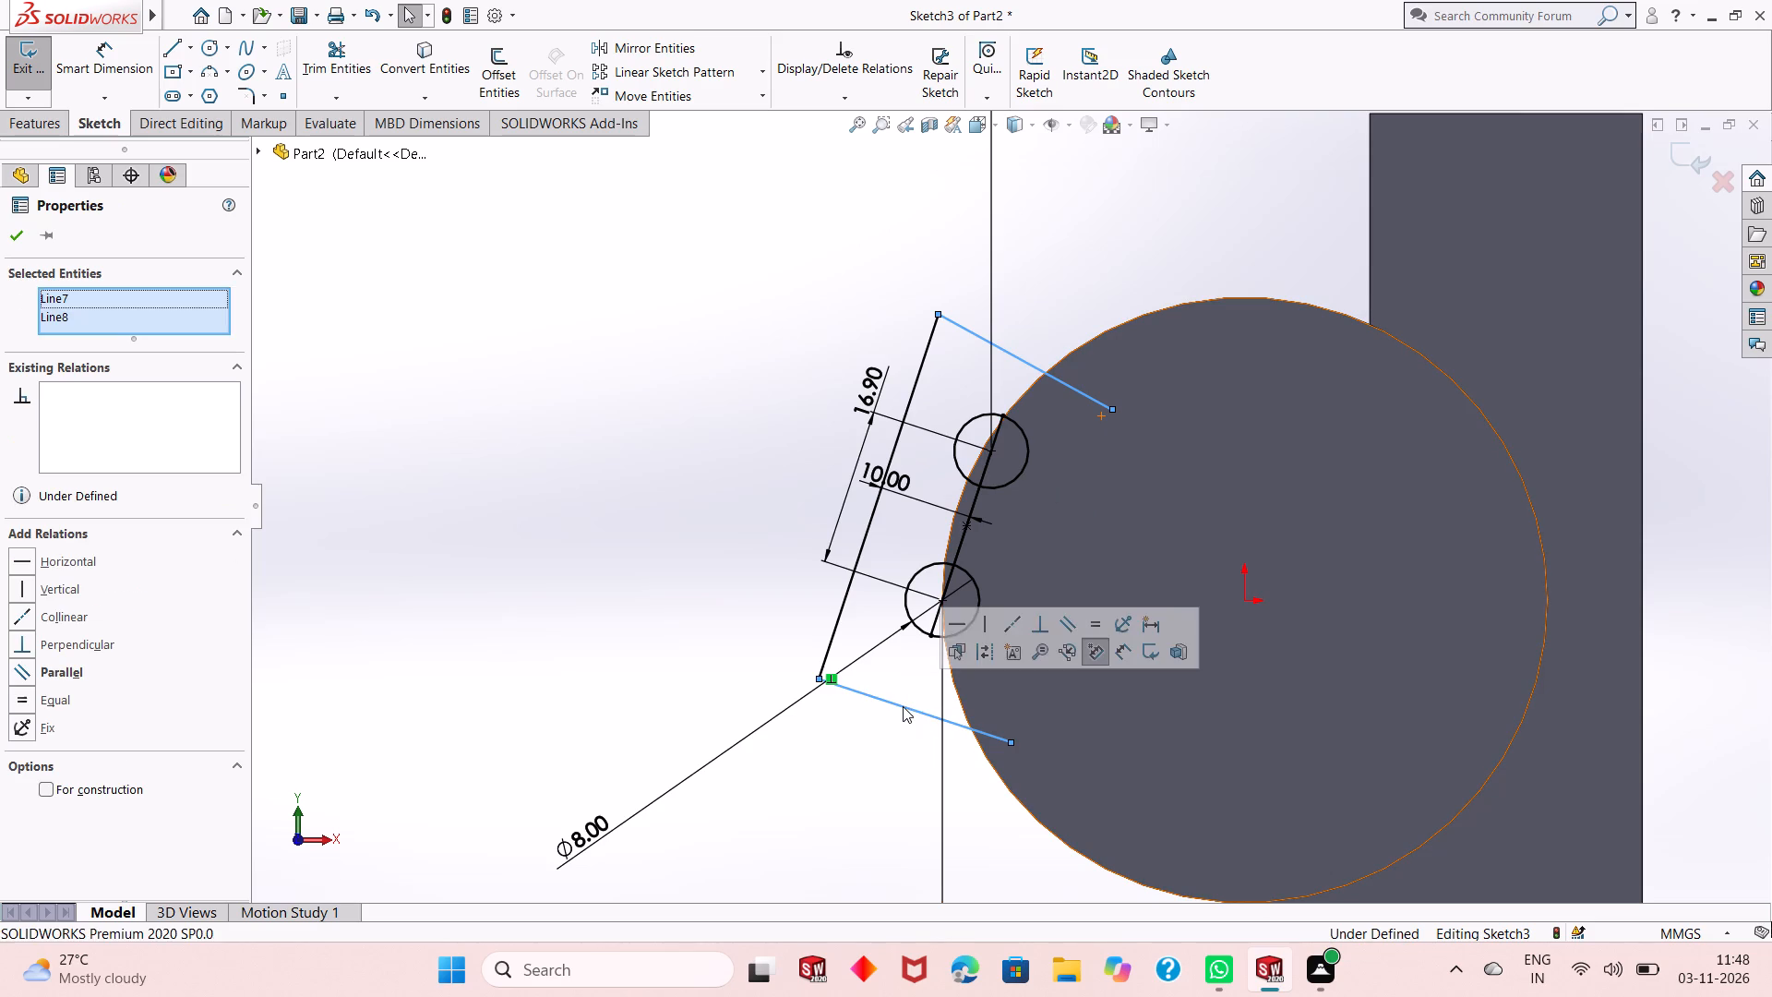
{"action": "left_click", "coordinate": [1068, 622]}
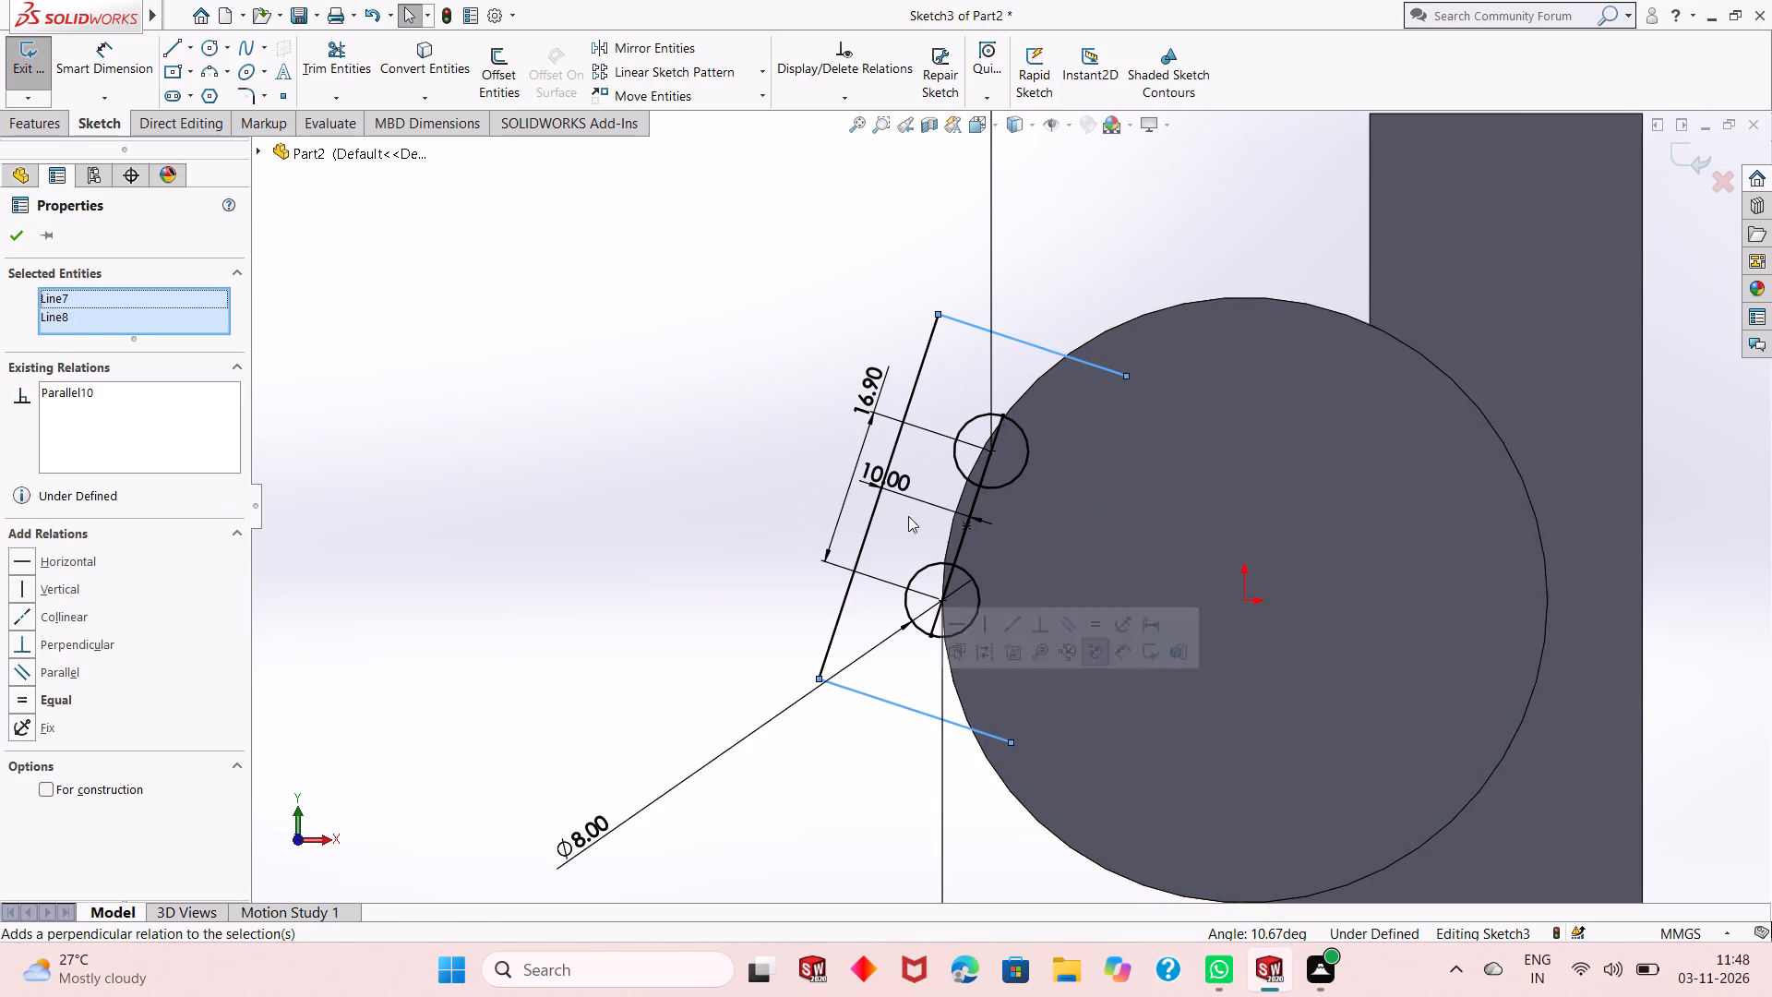
{"action": "left_click", "coordinate": [643, 402]}
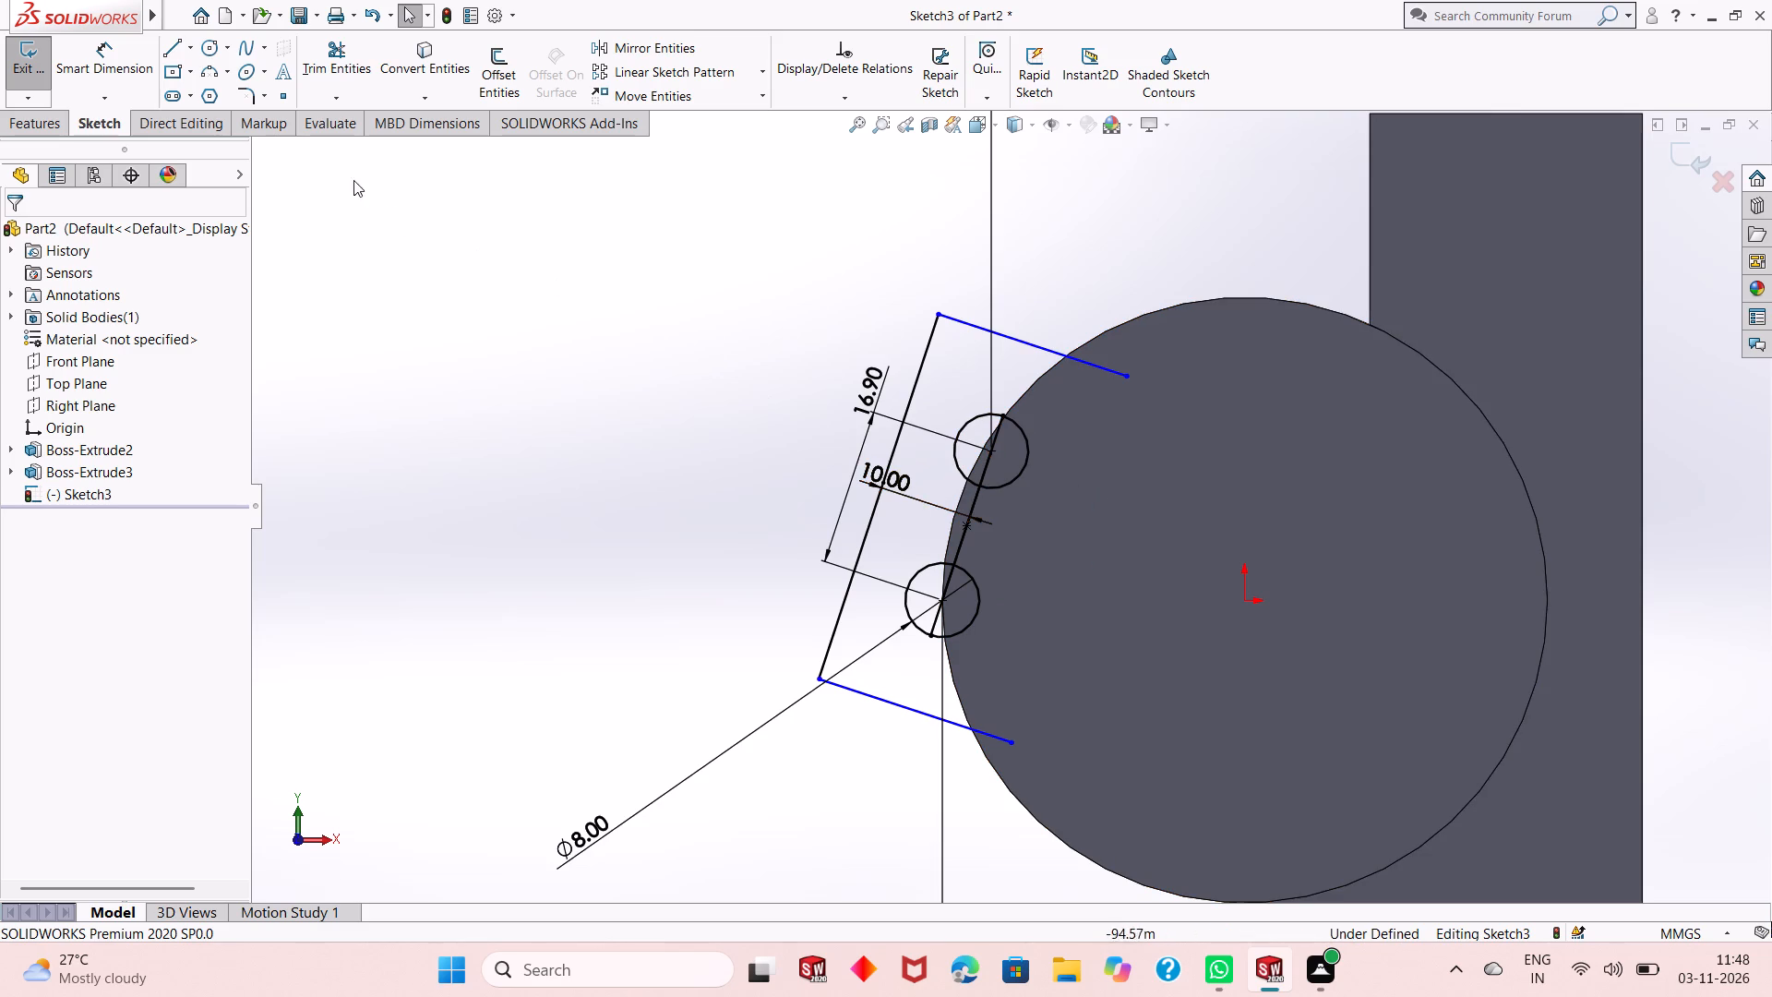
Draw a circle centred on the origin out to the boss edge, with a radius of about 32.6 mm.
{"action": "left_click", "coordinate": [207, 46]}
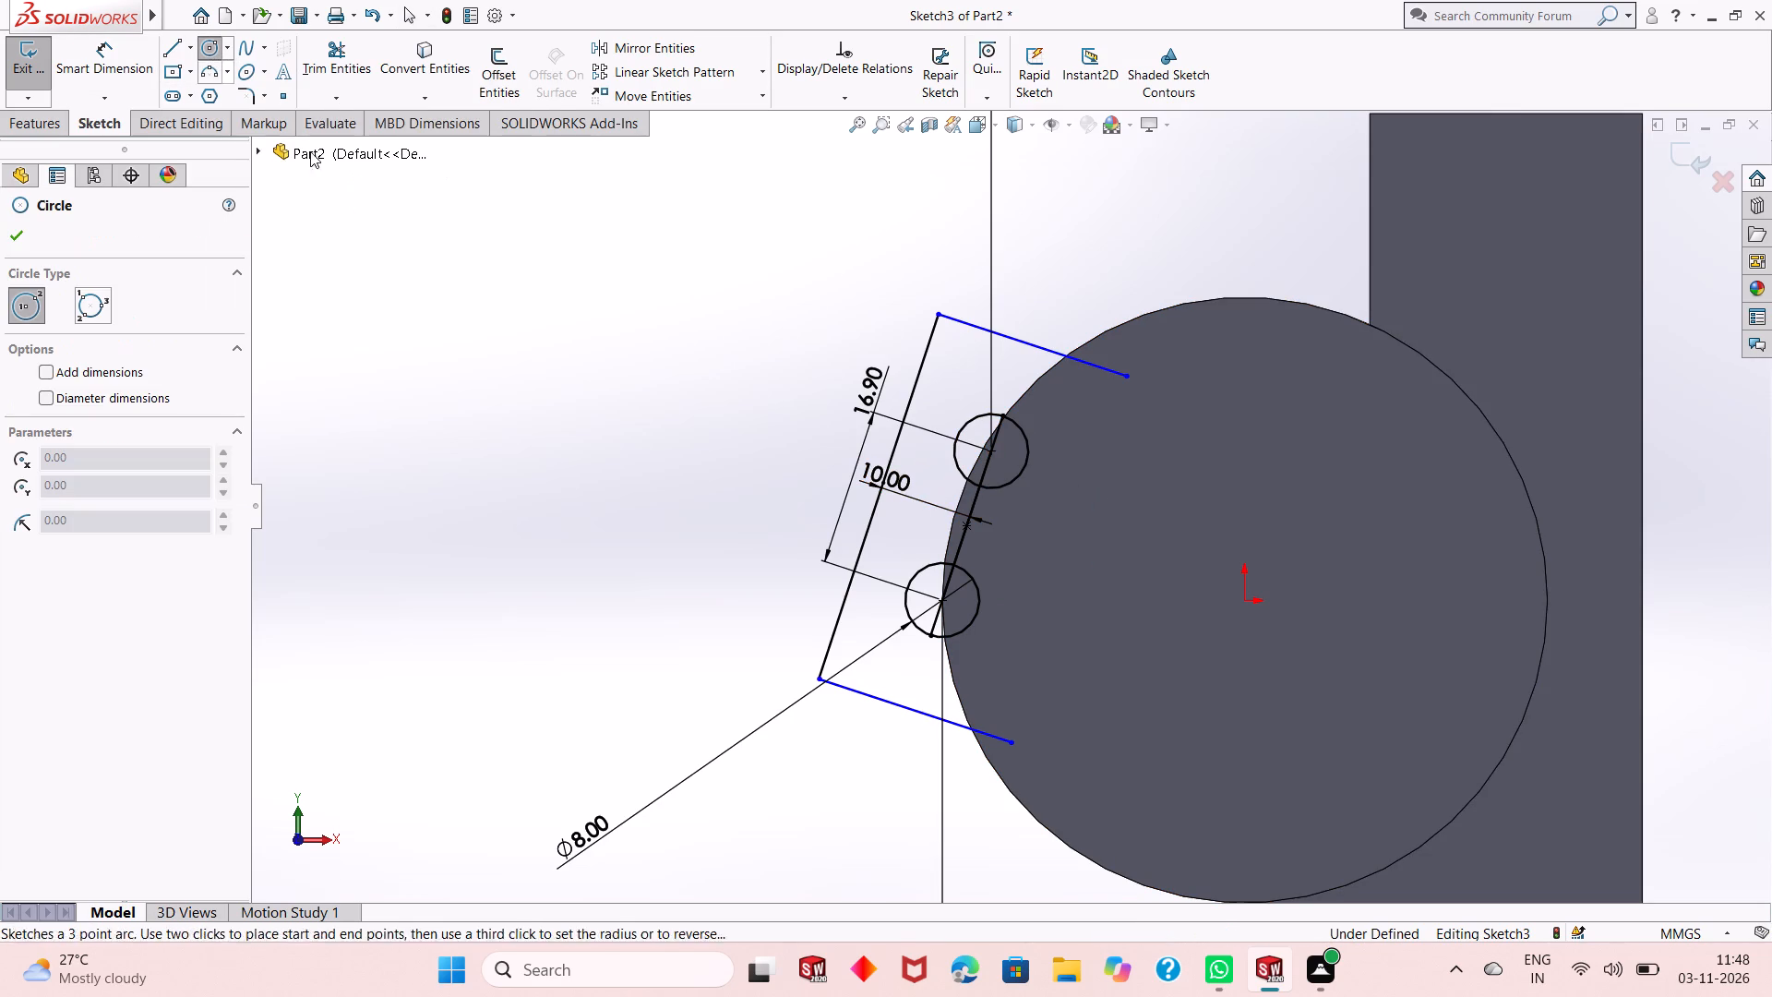
{"action": "left_click", "coordinate": [1247, 598]}
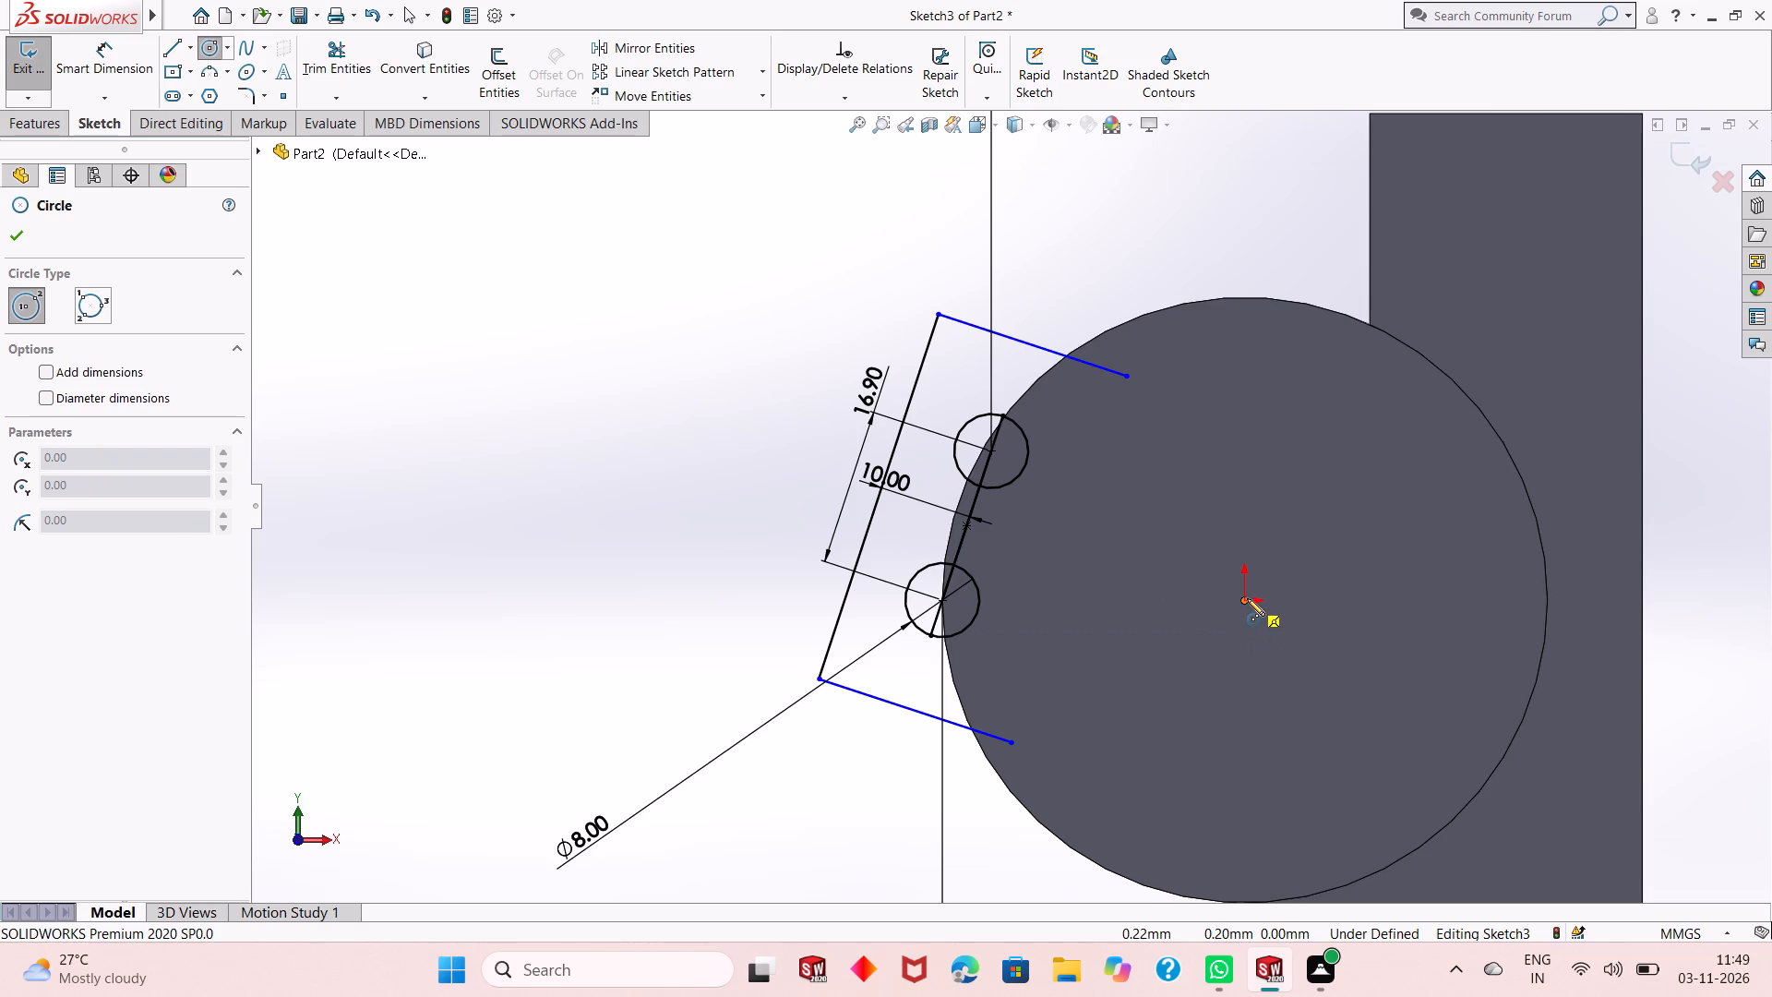
{"action": "left_click", "coordinate": [953, 519]}
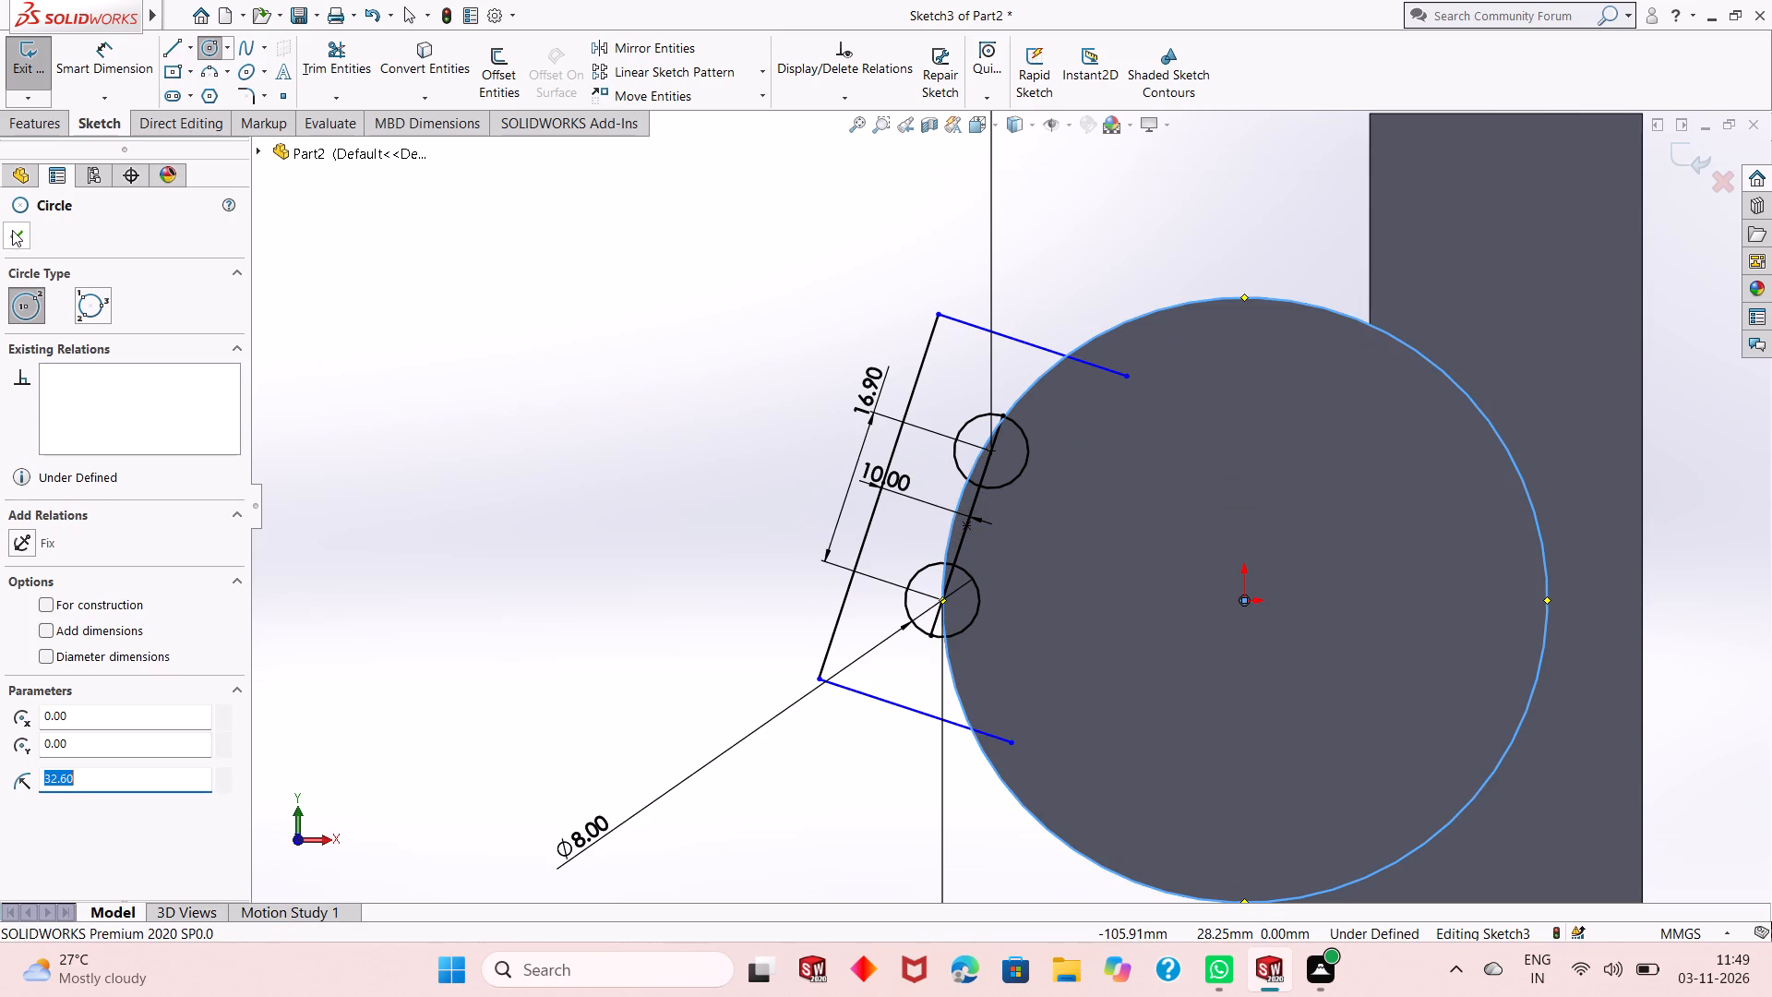
{"action": "left_click", "coordinate": [13, 230]}
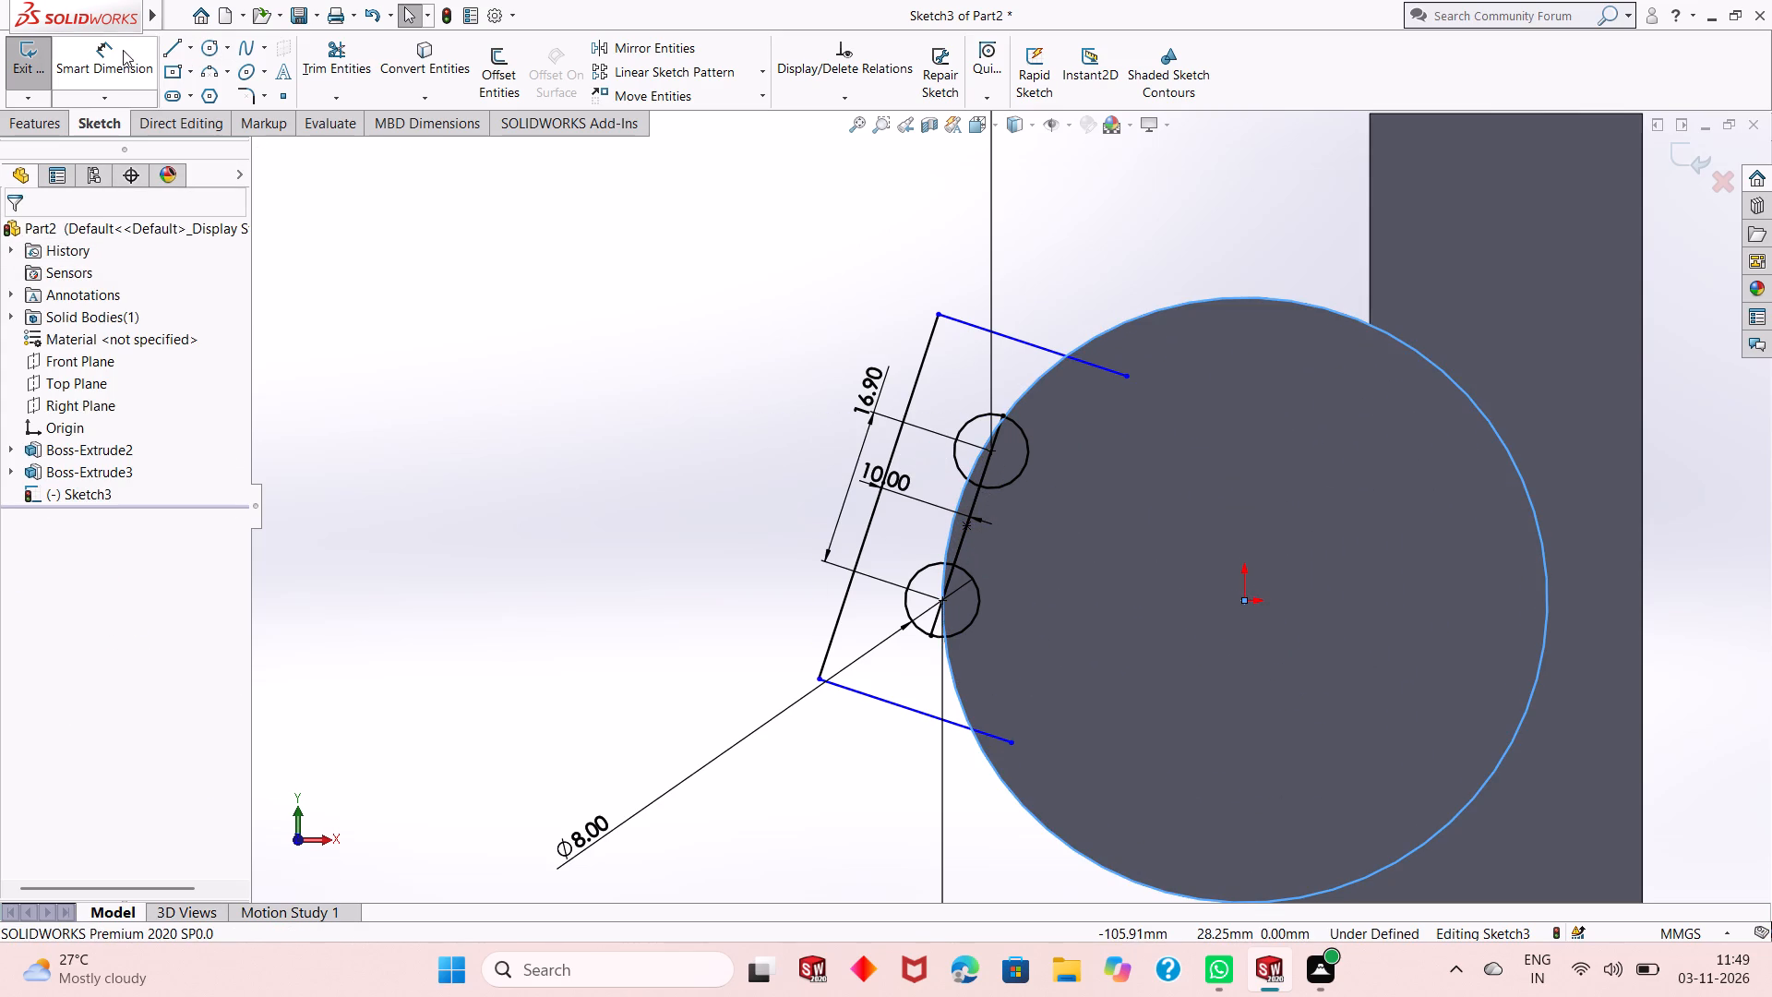
Add a diameter dimension to the boss-edge circle, accepting its drawn size.
{"action": "left_click", "coordinate": [123, 48]}
{"action": "left_click", "coordinate": [1003, 777]}
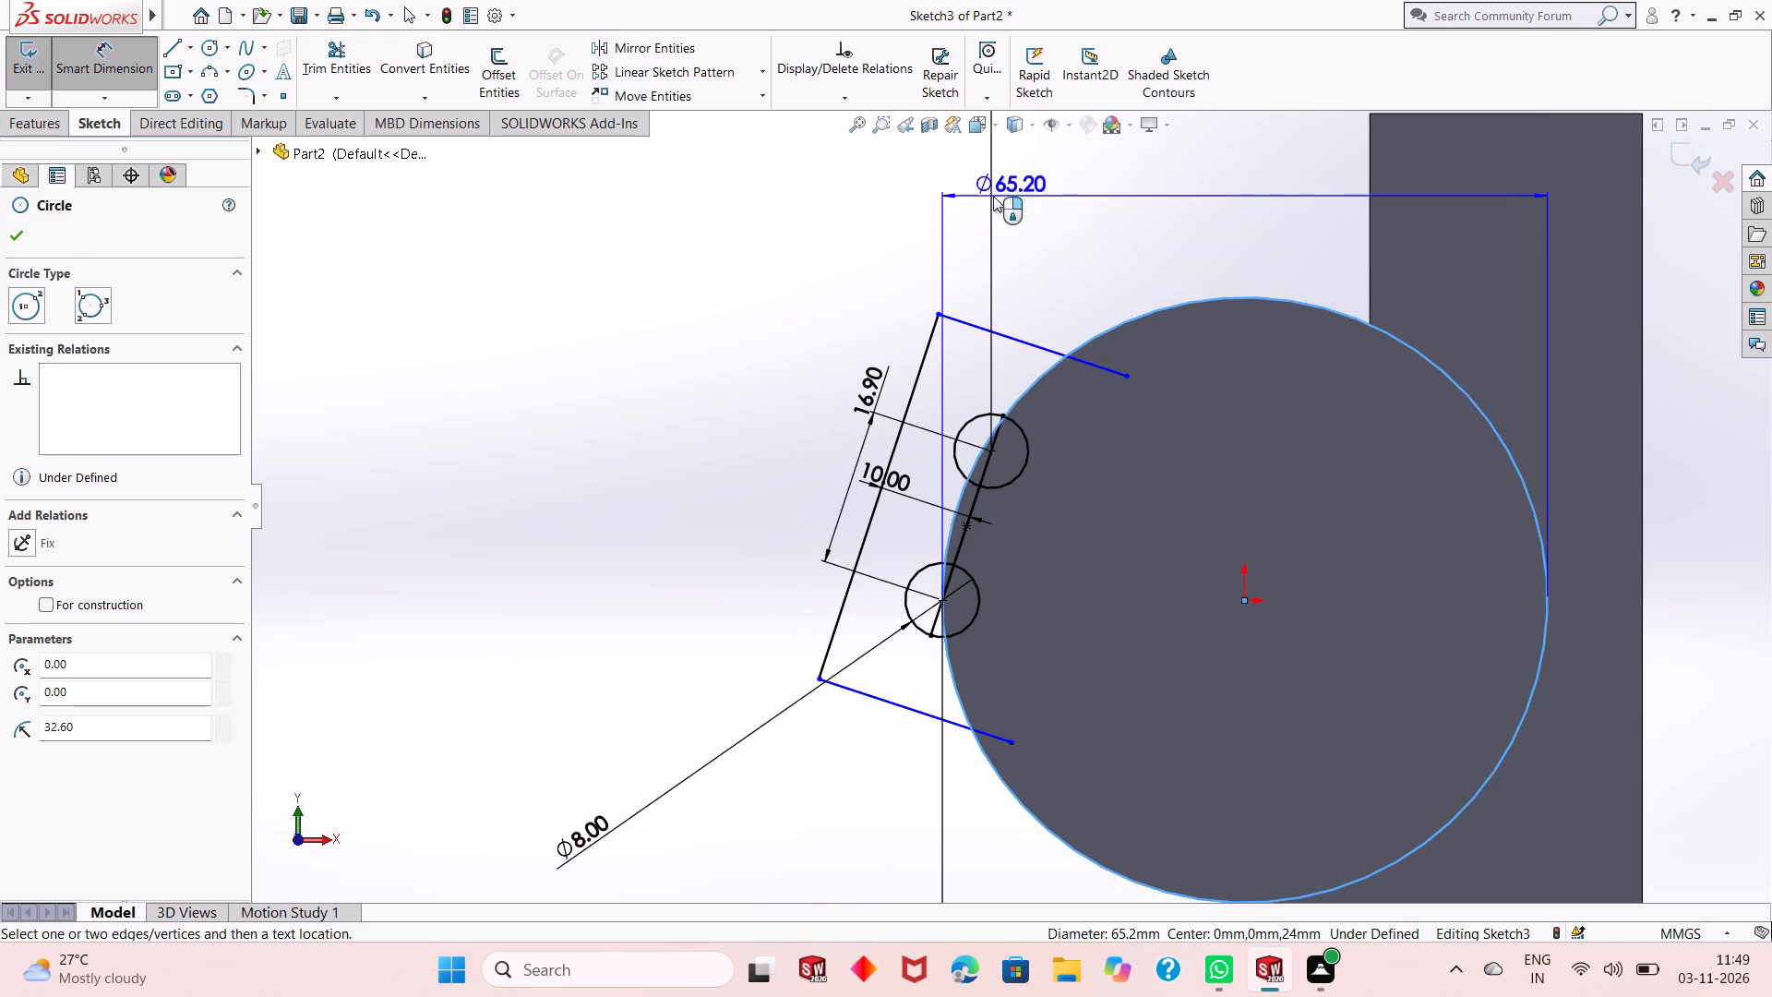
{"action": "left_click", "coordinate": [823, 204]}
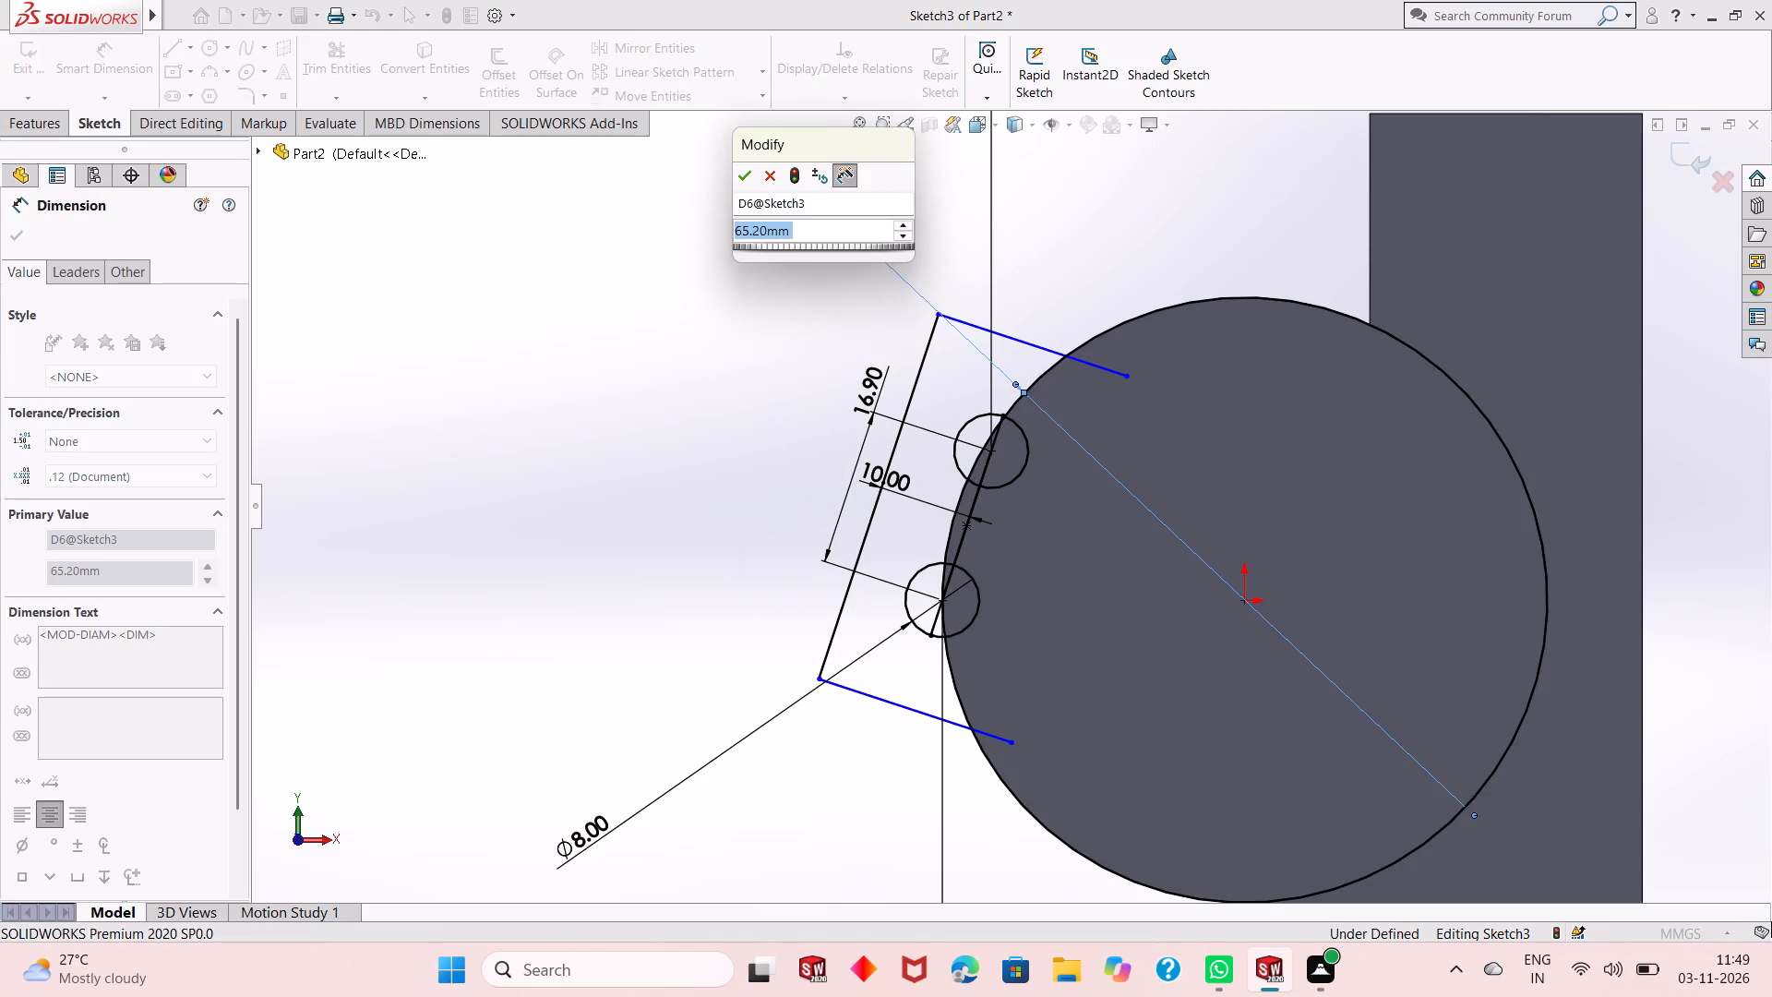
{"action": "key", "text": "Return"}
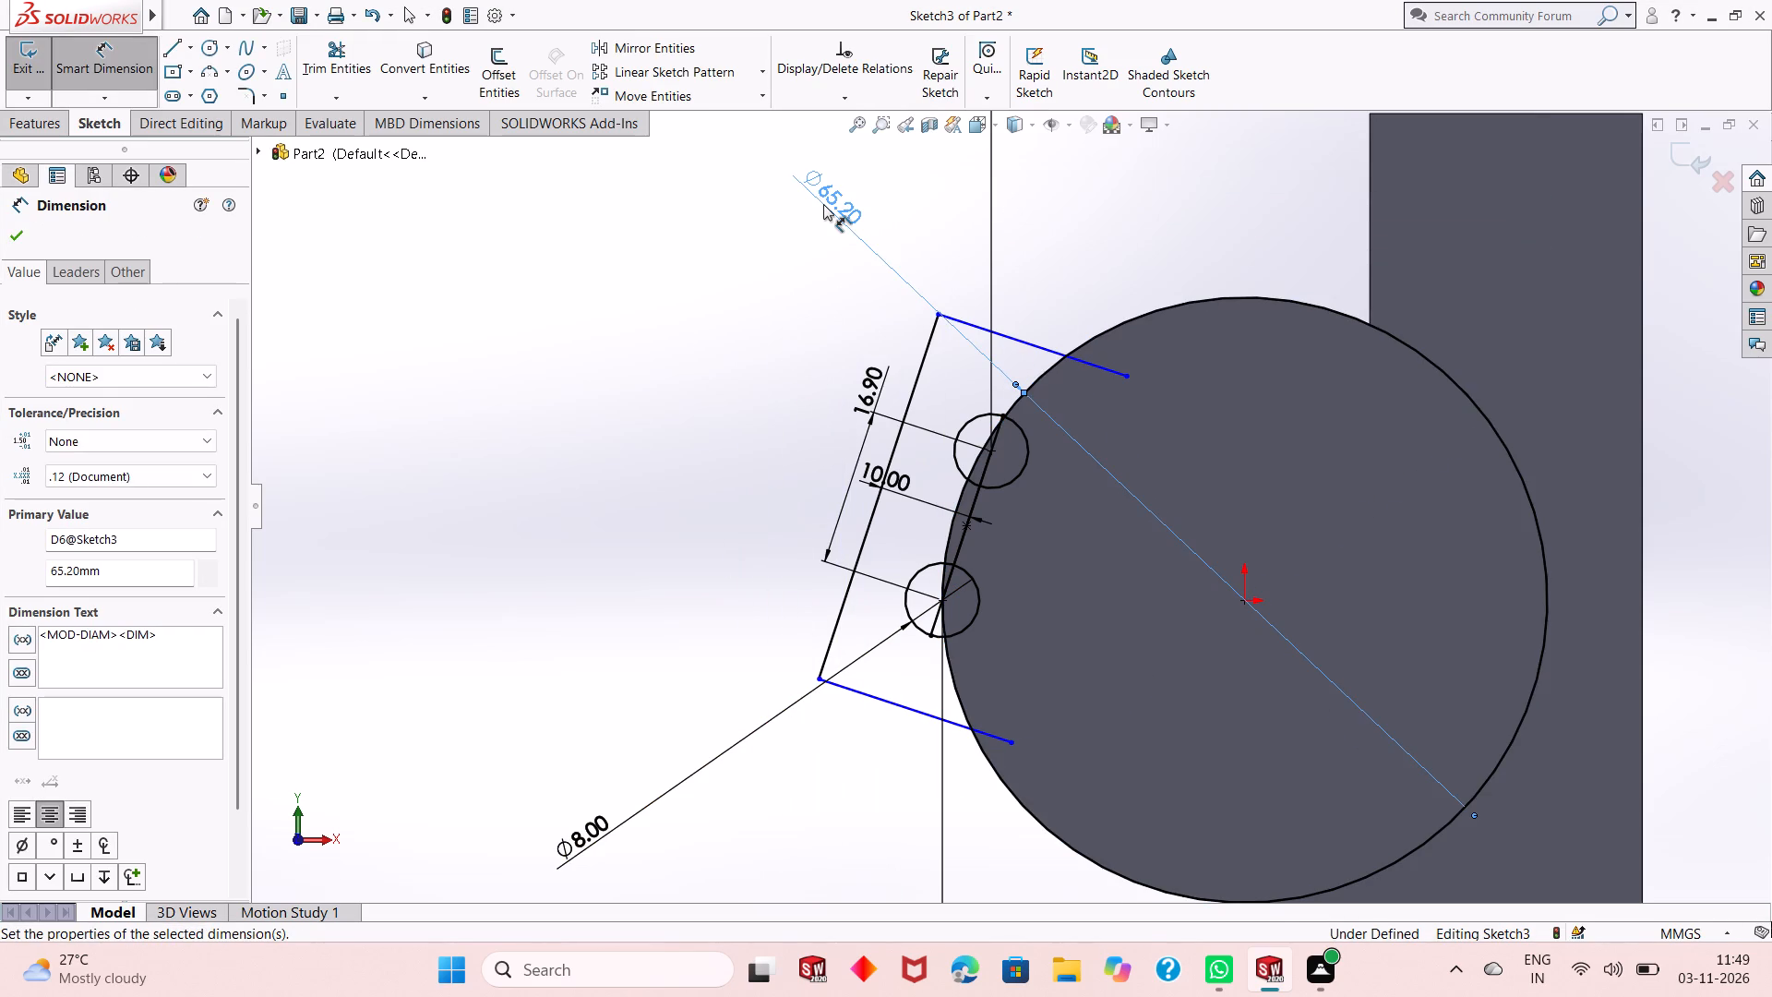
{"action": "right_click", "coordinate": [795, 296]}
{"action": "left_click", "coordinate": [835, 354]}
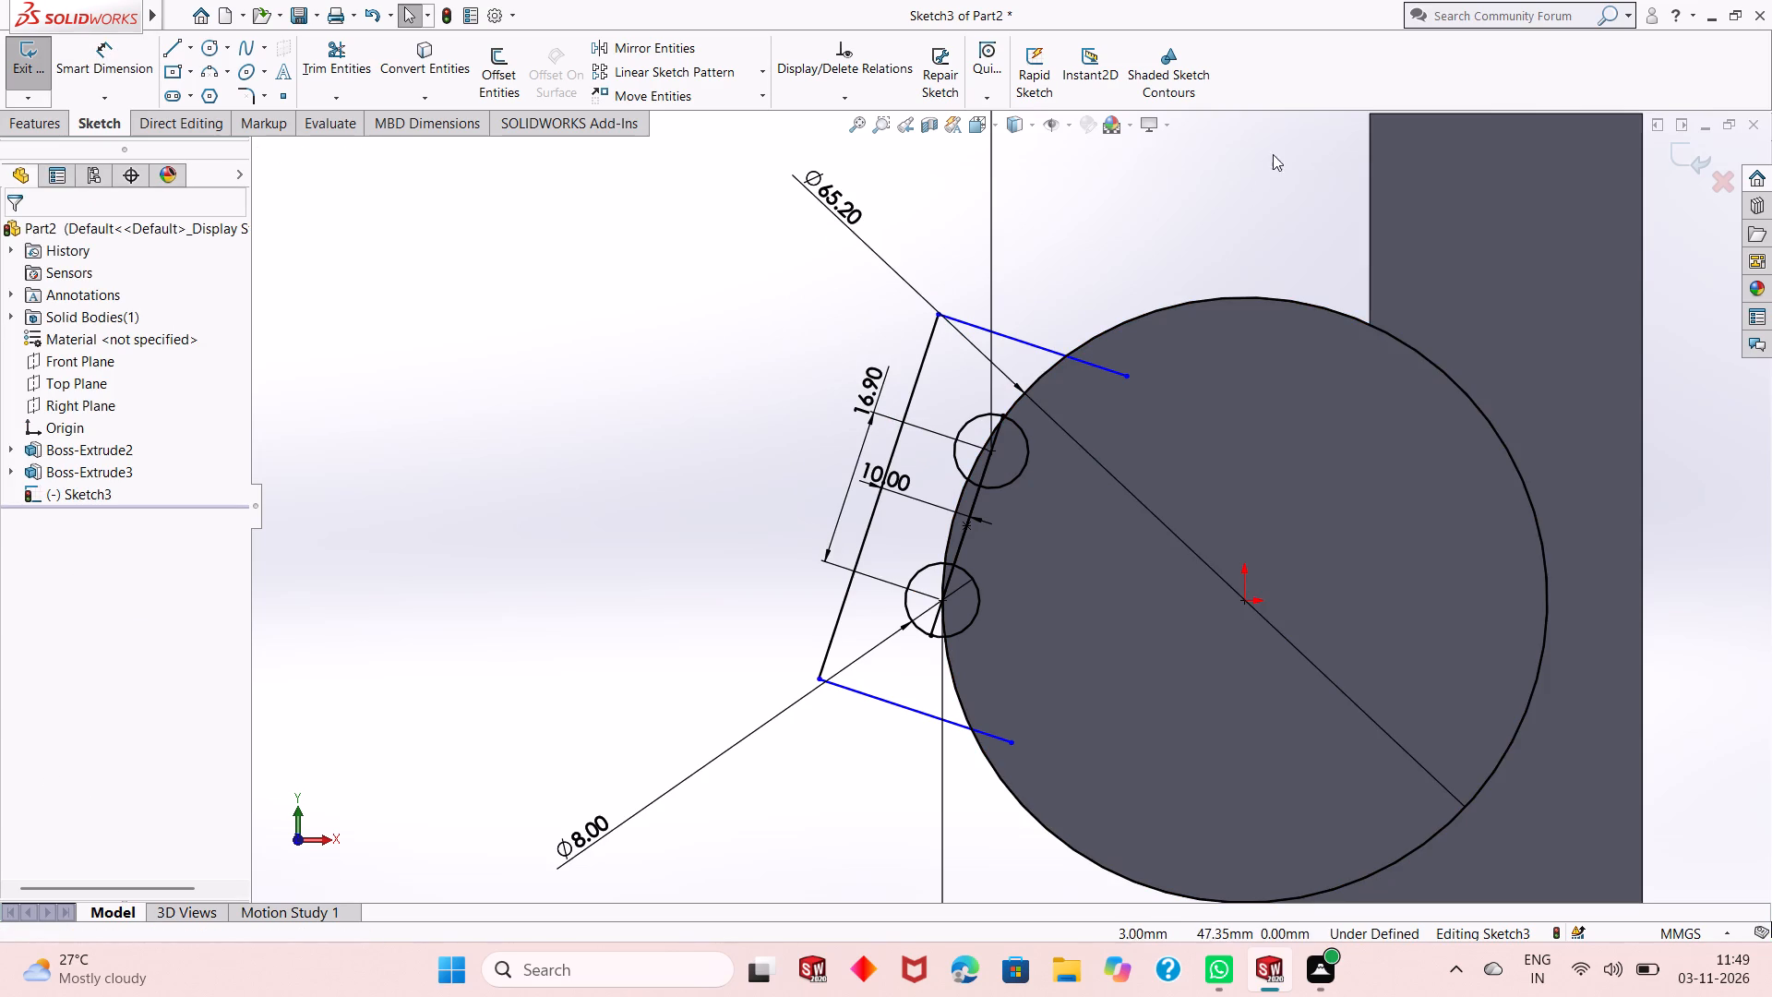
Trim to closest the ends of both parallel lines inside the boss-edge circle, plus the circle's large arc beyond the profile.
{"action": "left_click", "coordinate": [328, 68]}
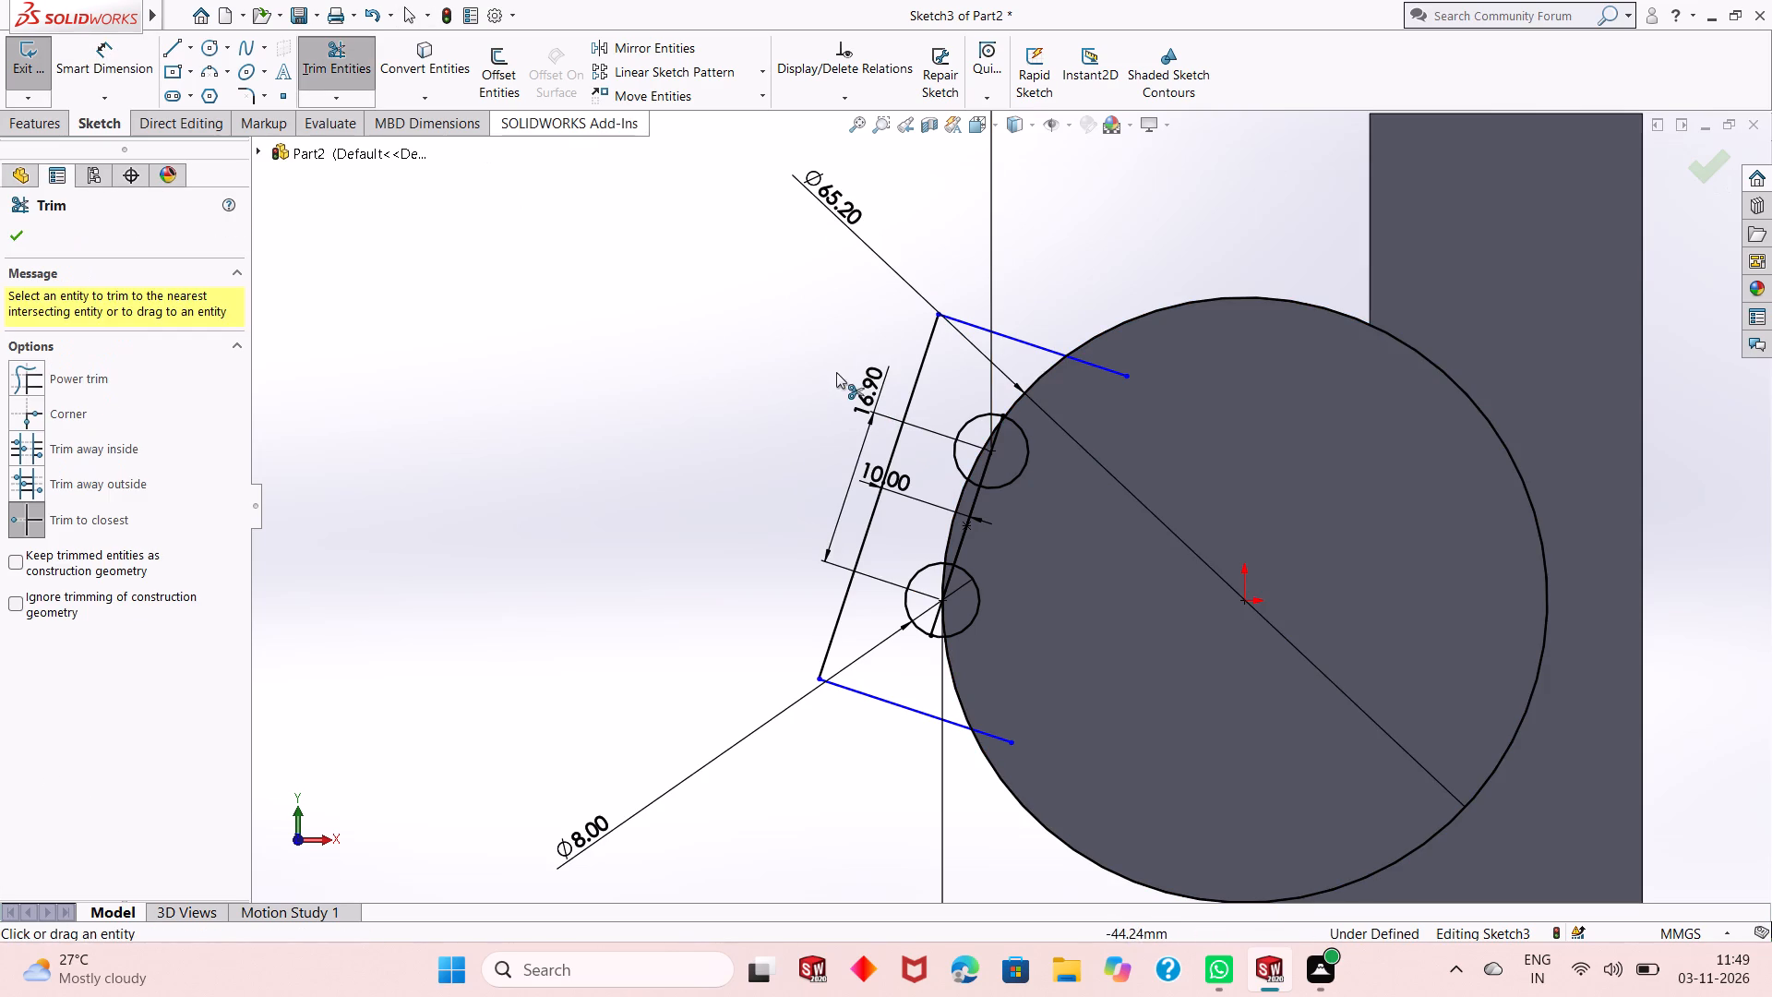
{"action": "left_click", "coordinate": [1120, 376]}
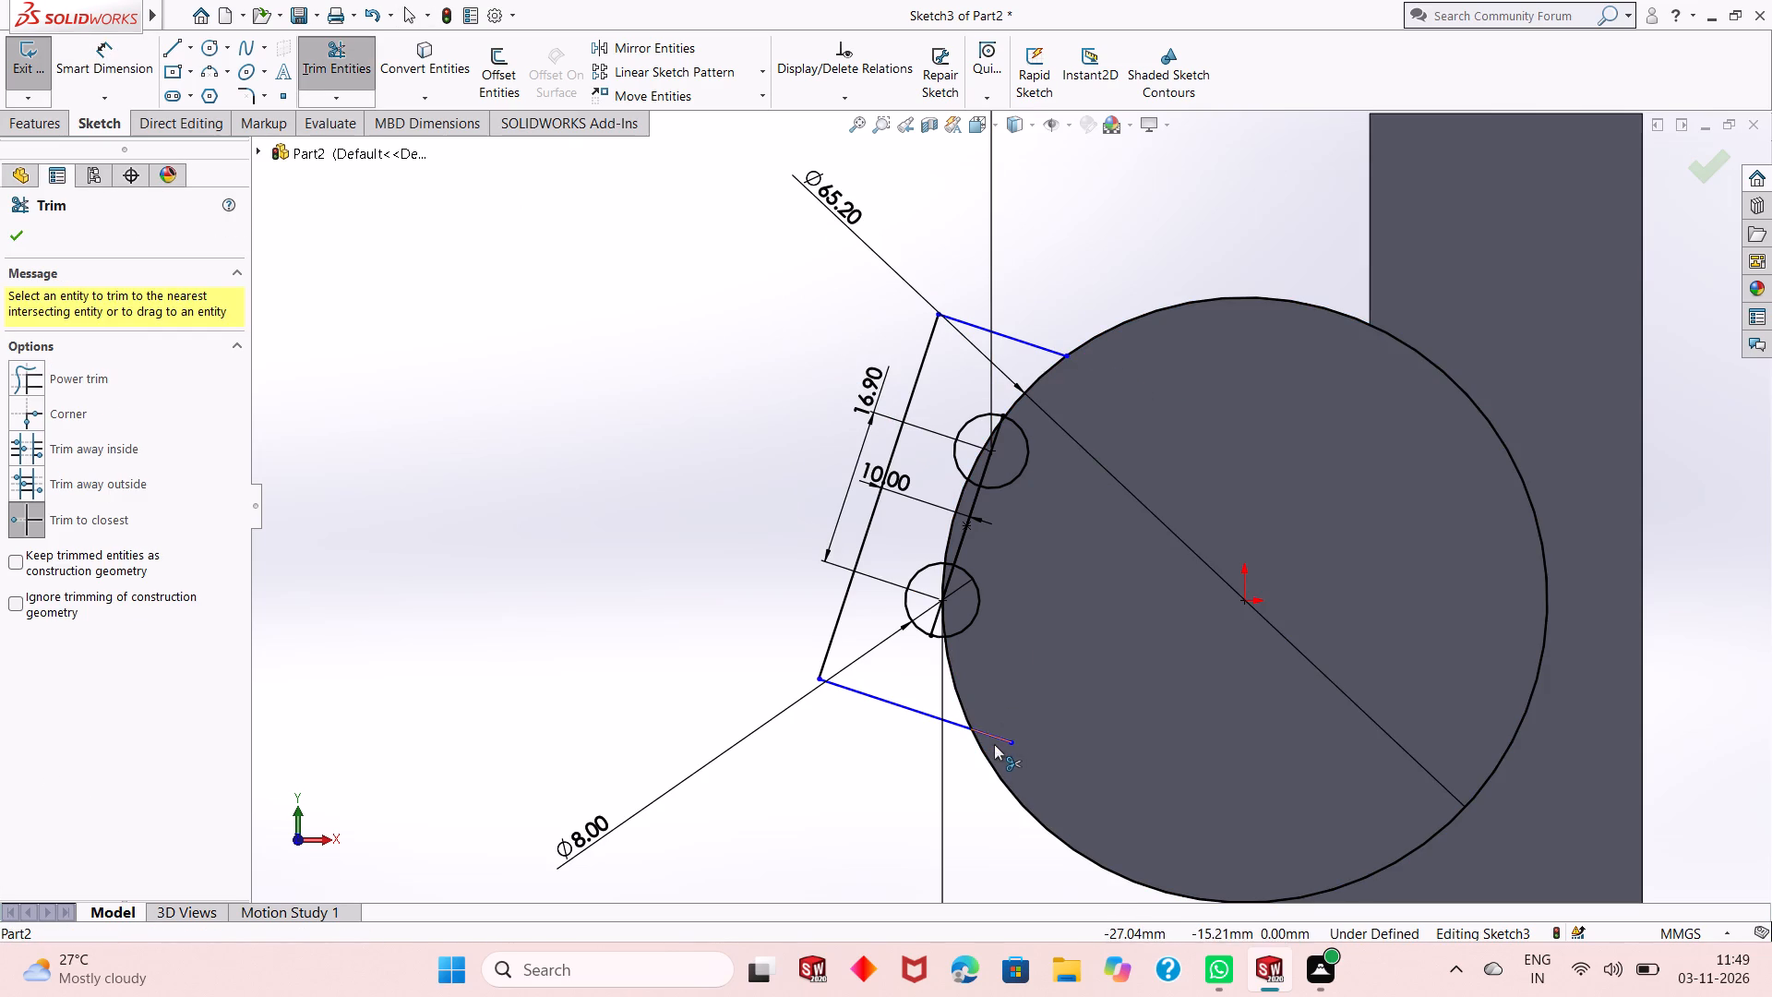
{"action": "left_click", "coordinate": [1006, 738]}
{"action": "right_click", "coordinate": [601, 383]}
{"action": "left_click", "coordinate": [670, 251]}
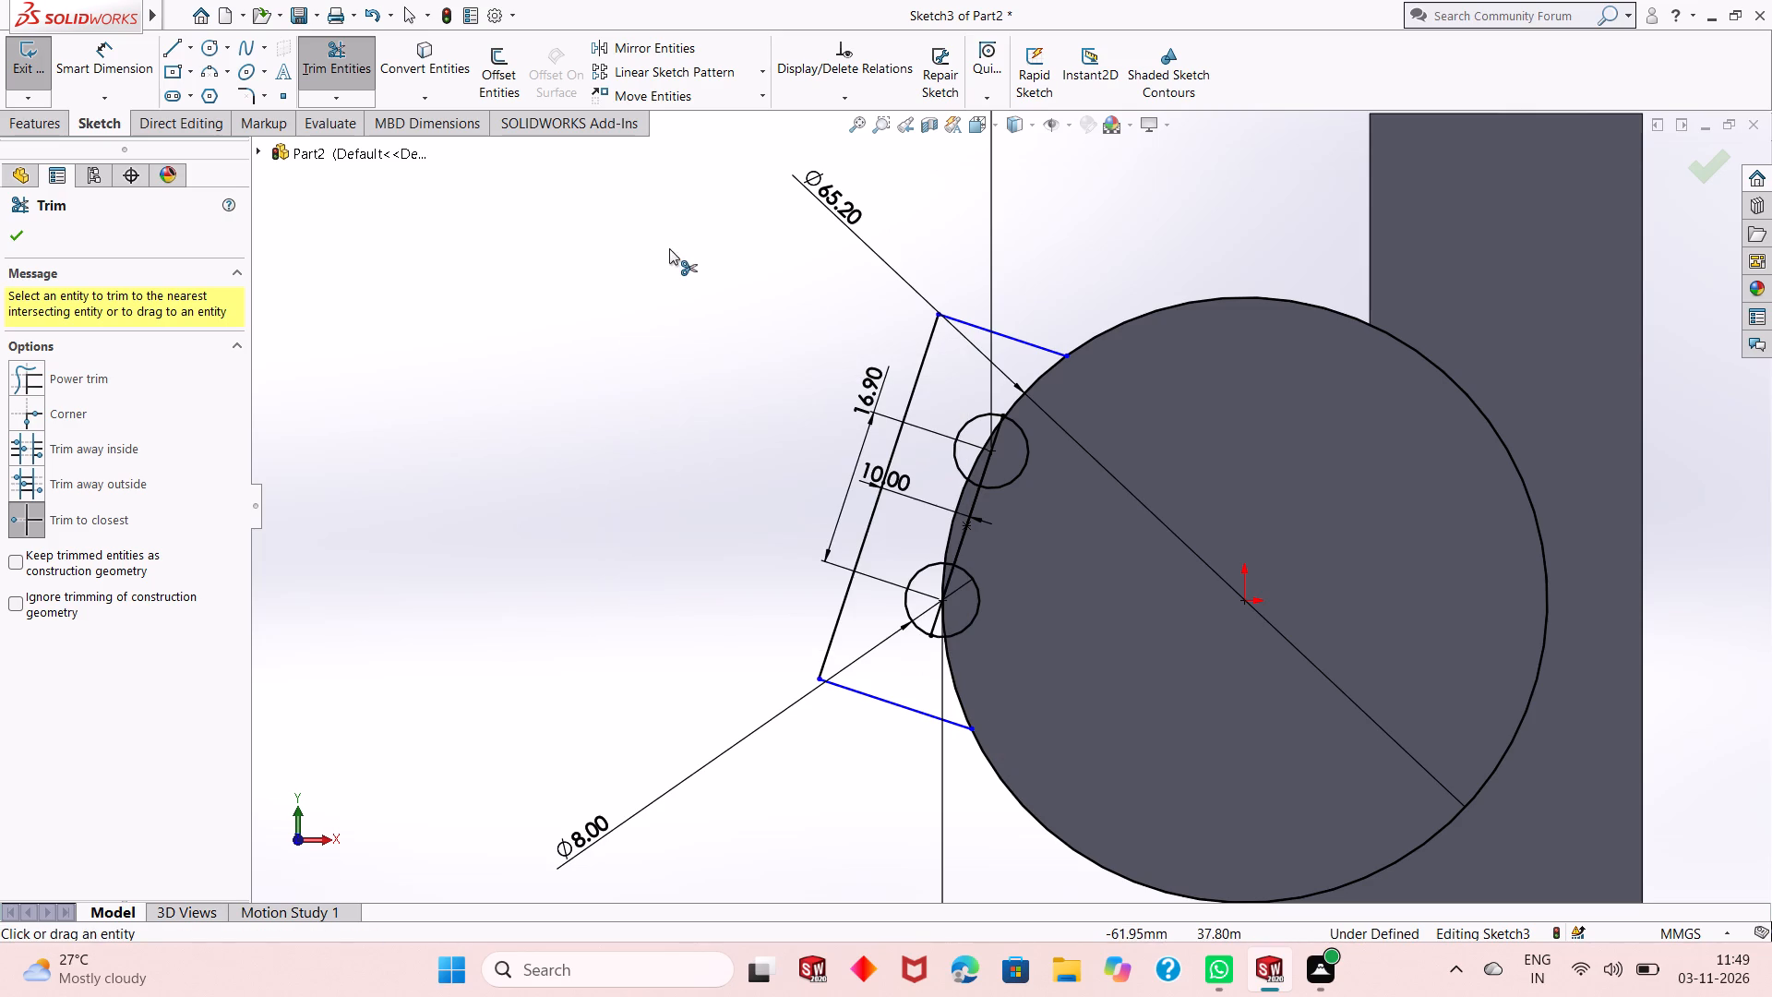
{"action": "left_click", "coordinate": [1341, 310]}
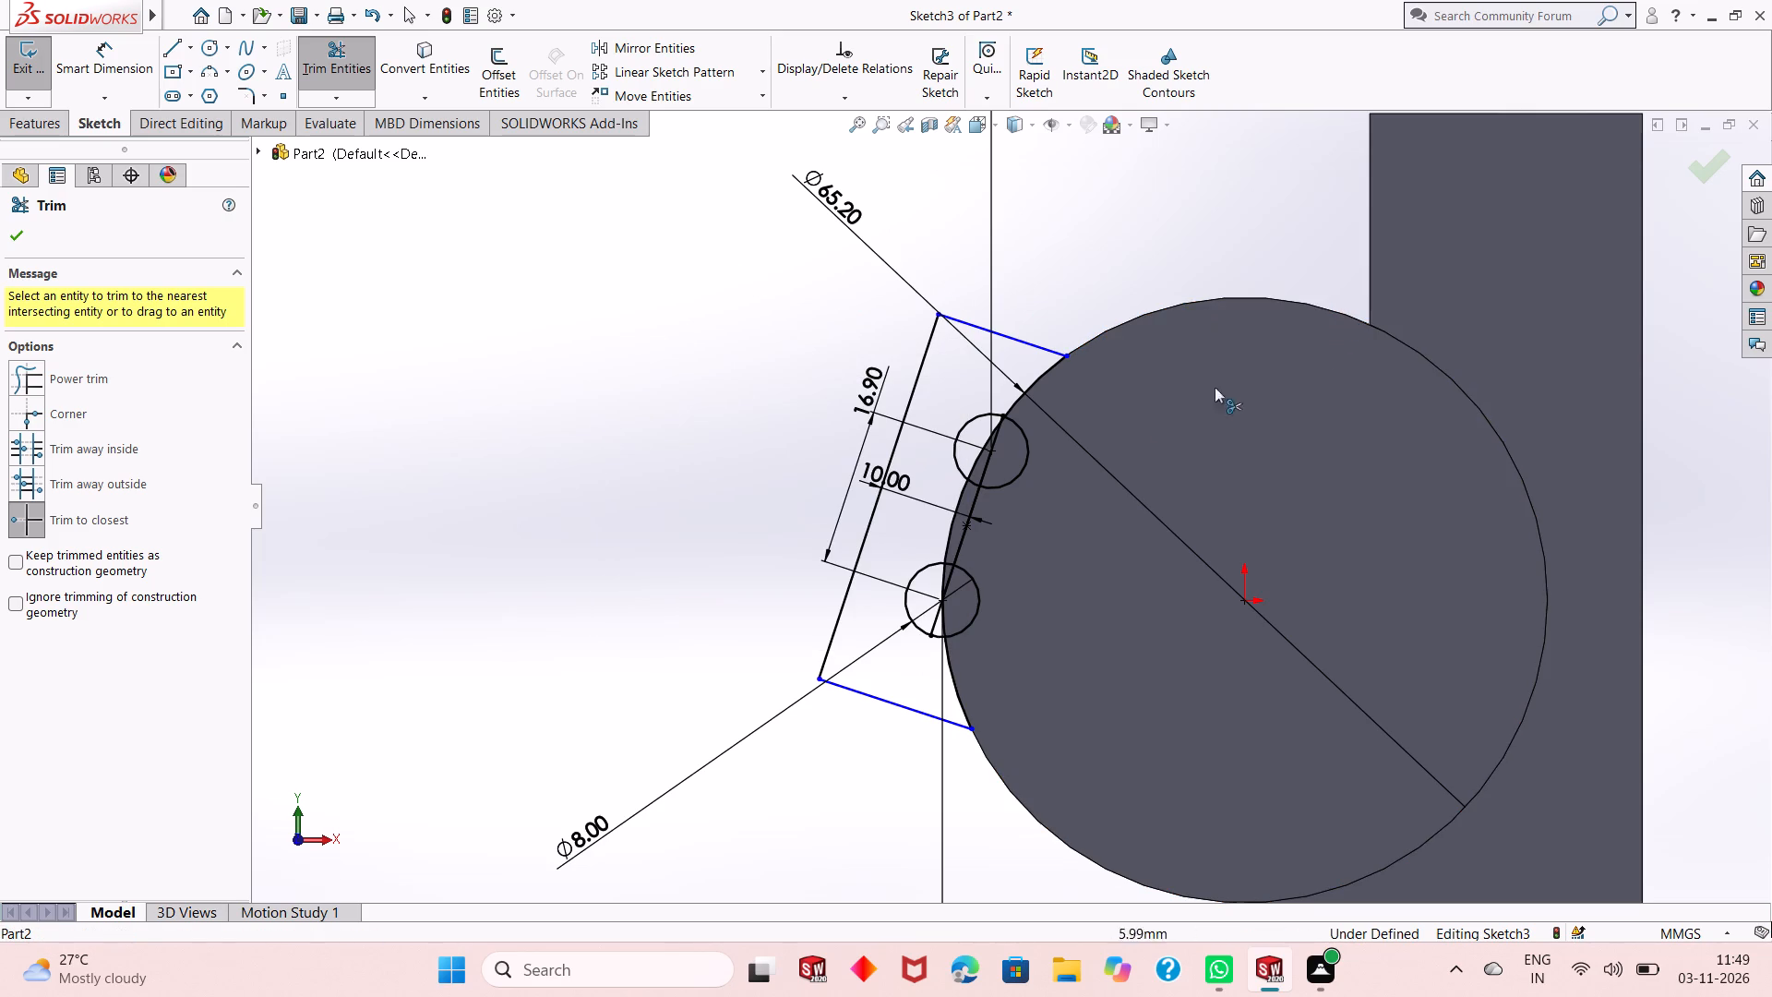
{"action": "right_click", "coordinate": [608, 426]}
{"action": "left_click", "coordinate": [666, 478]}
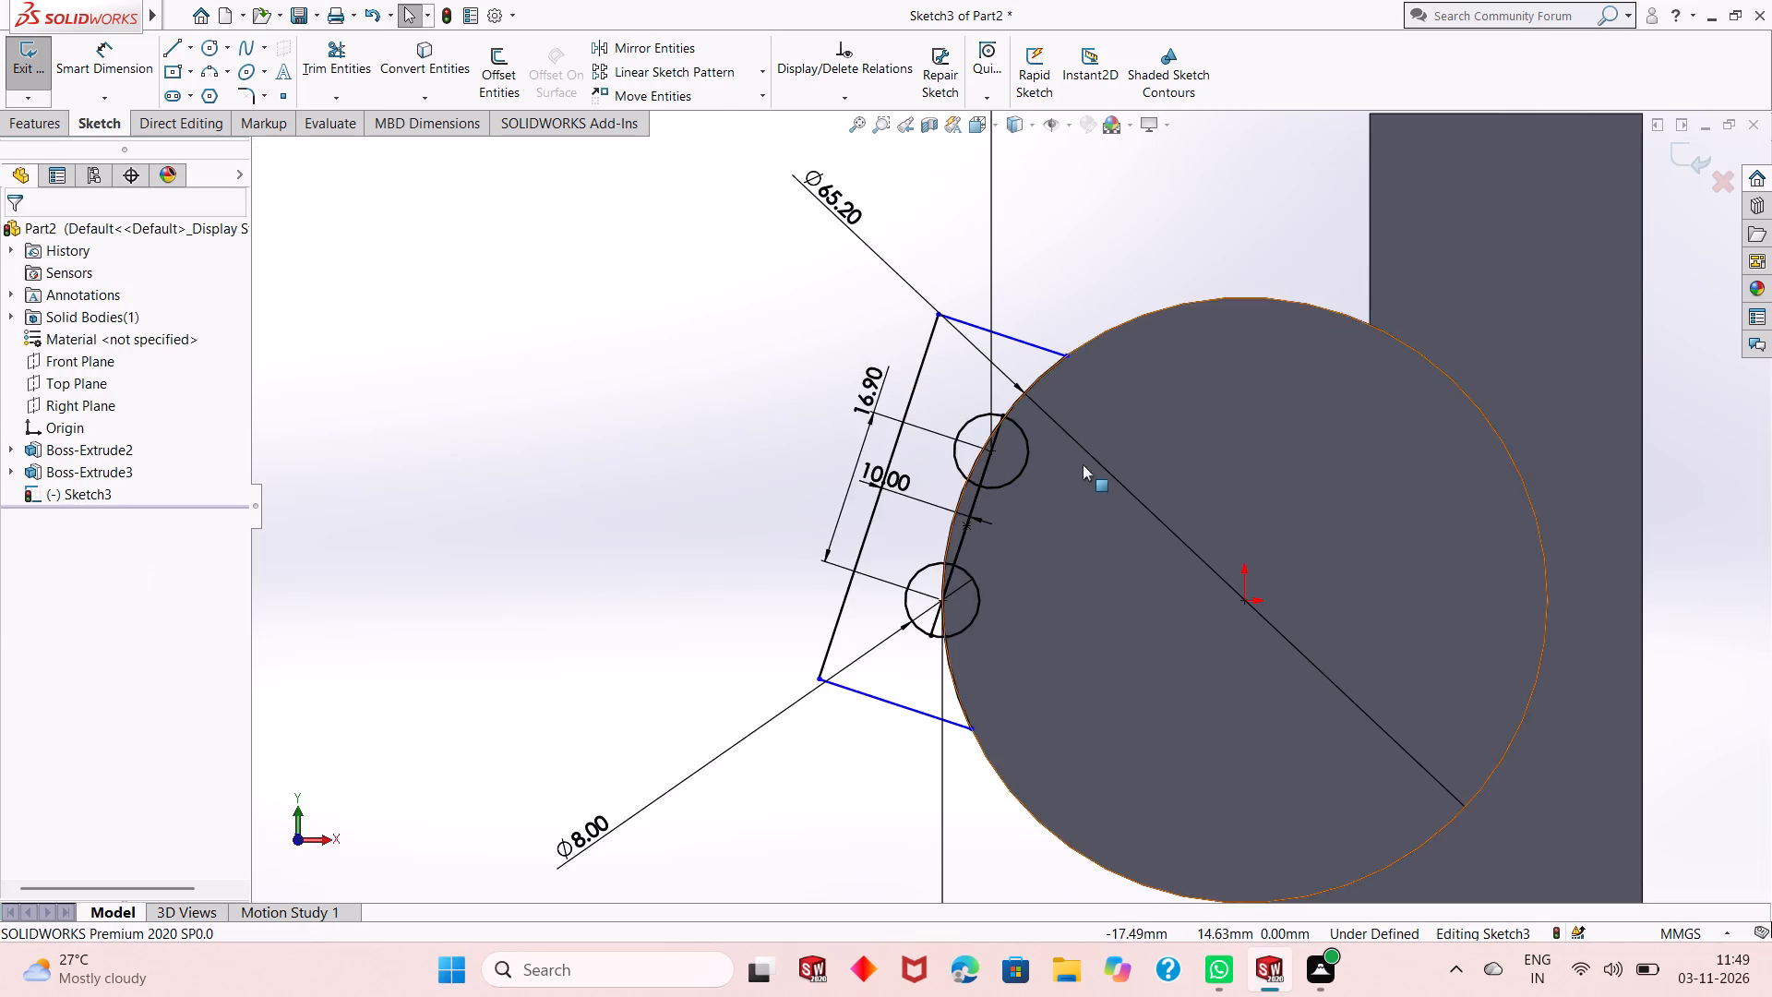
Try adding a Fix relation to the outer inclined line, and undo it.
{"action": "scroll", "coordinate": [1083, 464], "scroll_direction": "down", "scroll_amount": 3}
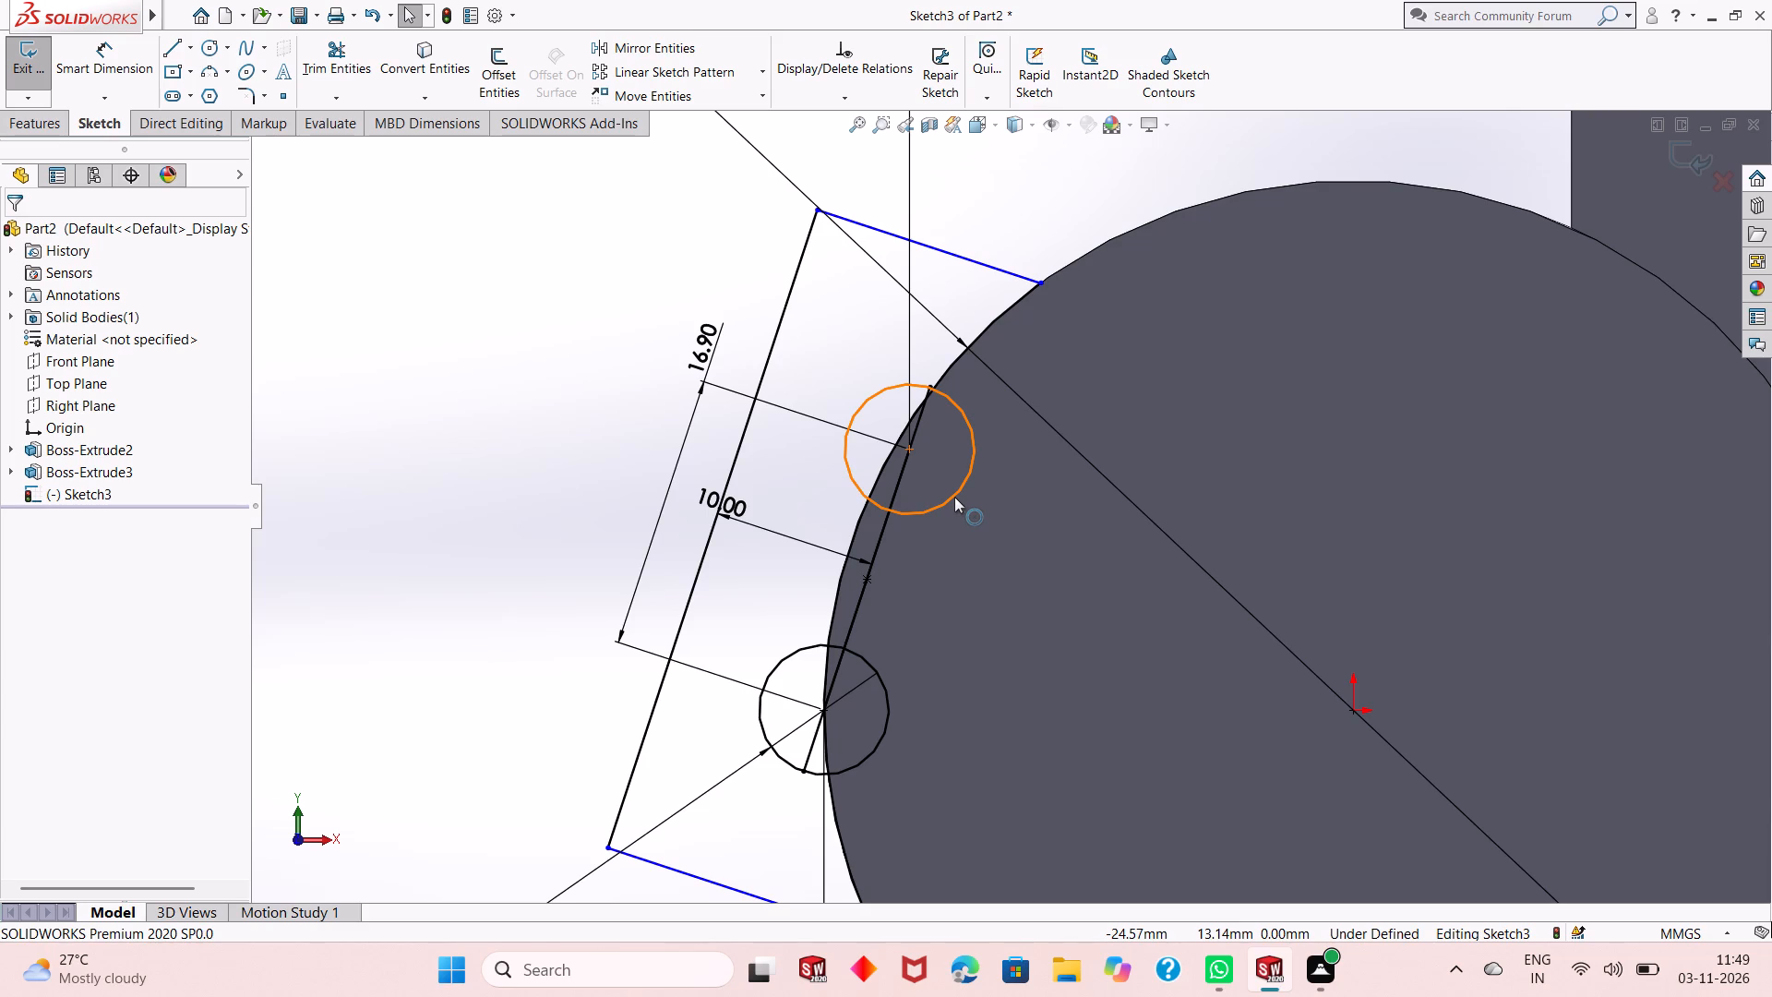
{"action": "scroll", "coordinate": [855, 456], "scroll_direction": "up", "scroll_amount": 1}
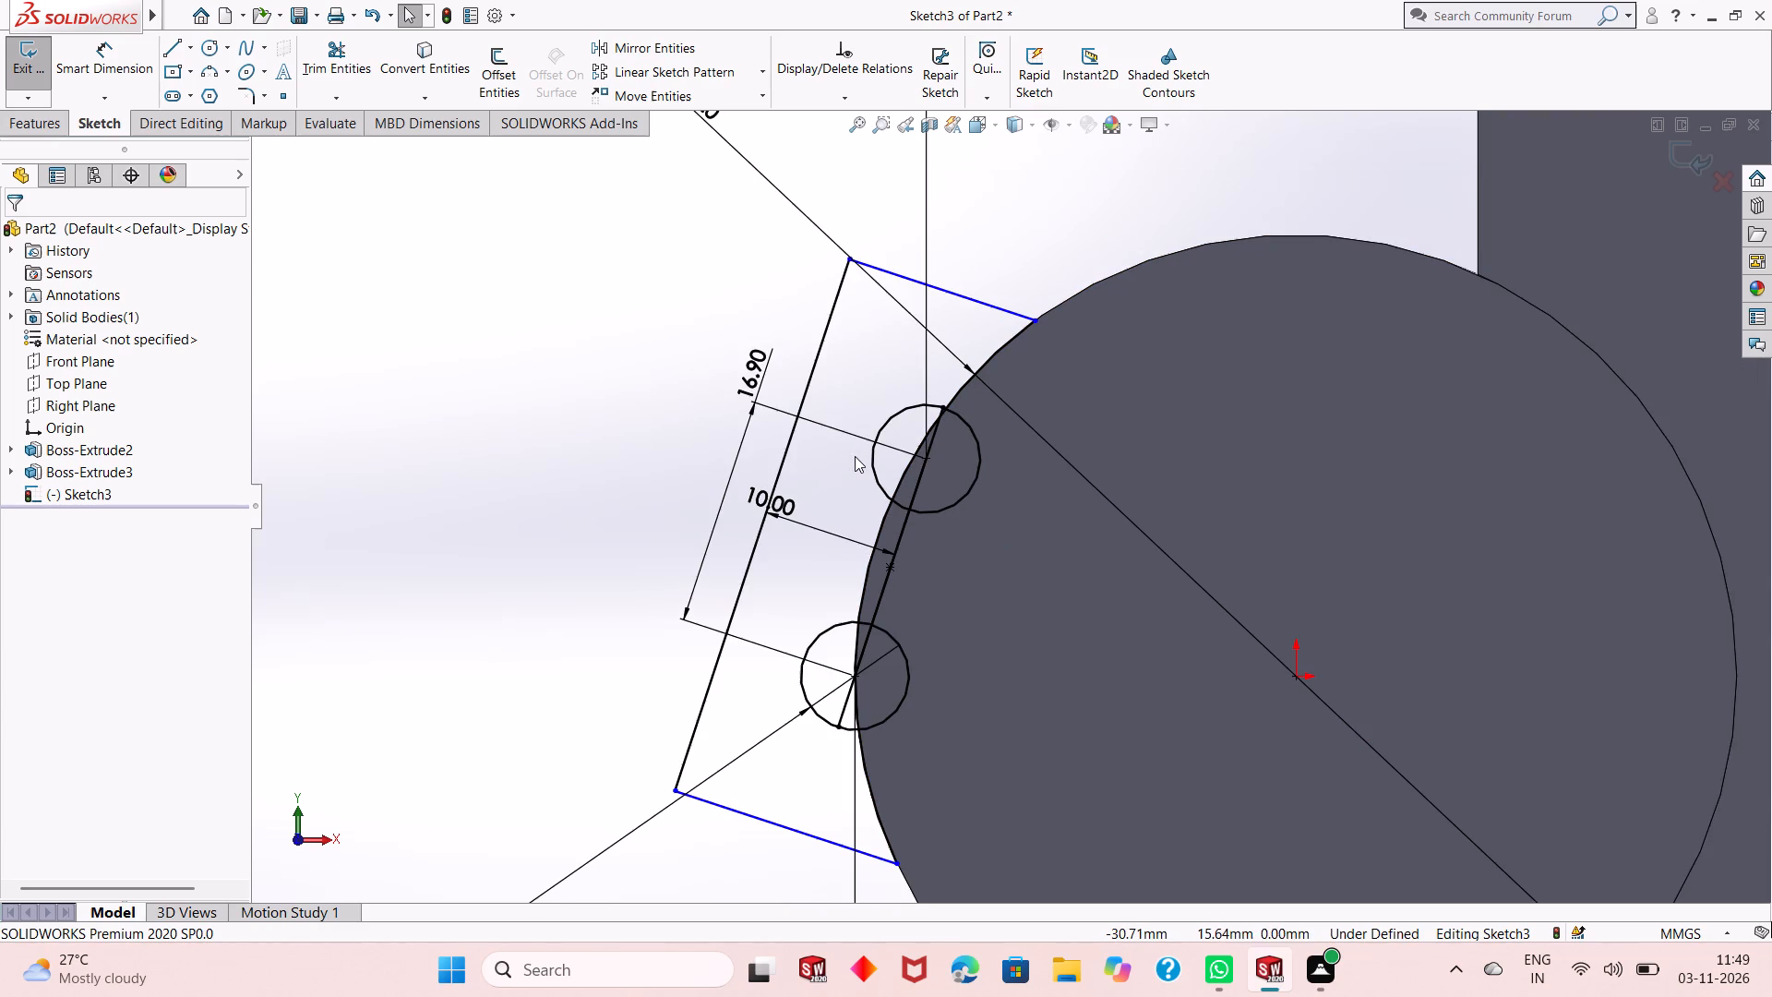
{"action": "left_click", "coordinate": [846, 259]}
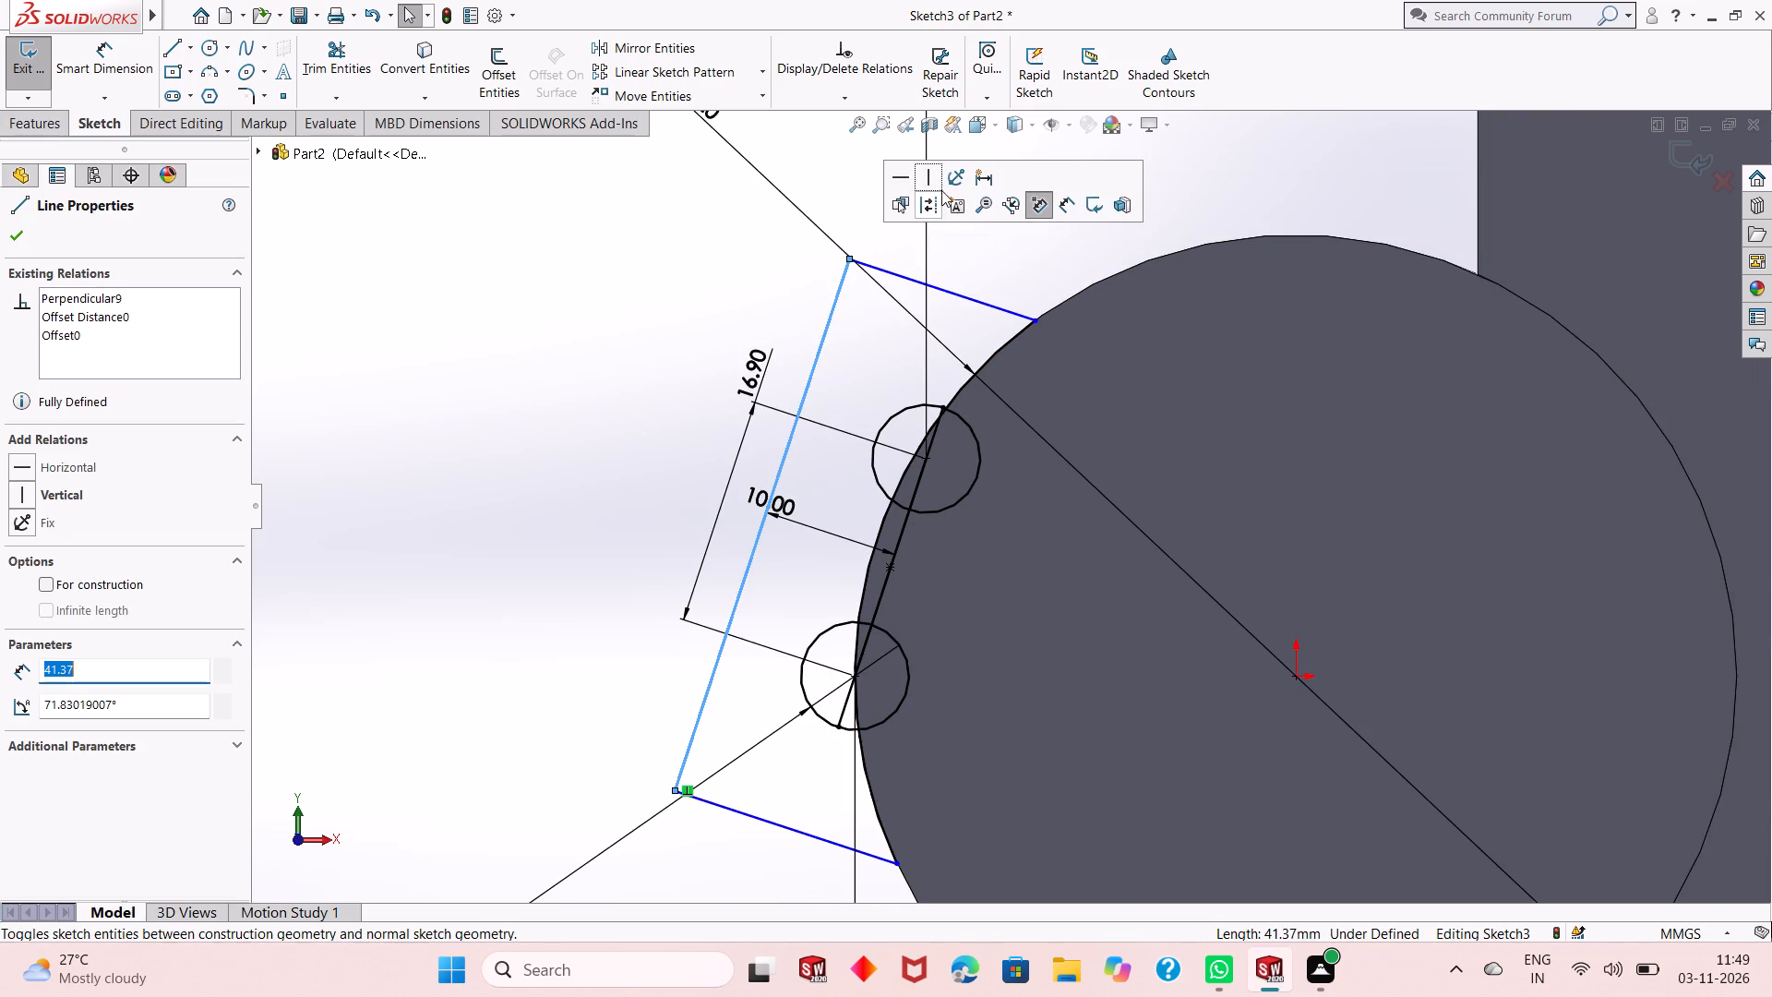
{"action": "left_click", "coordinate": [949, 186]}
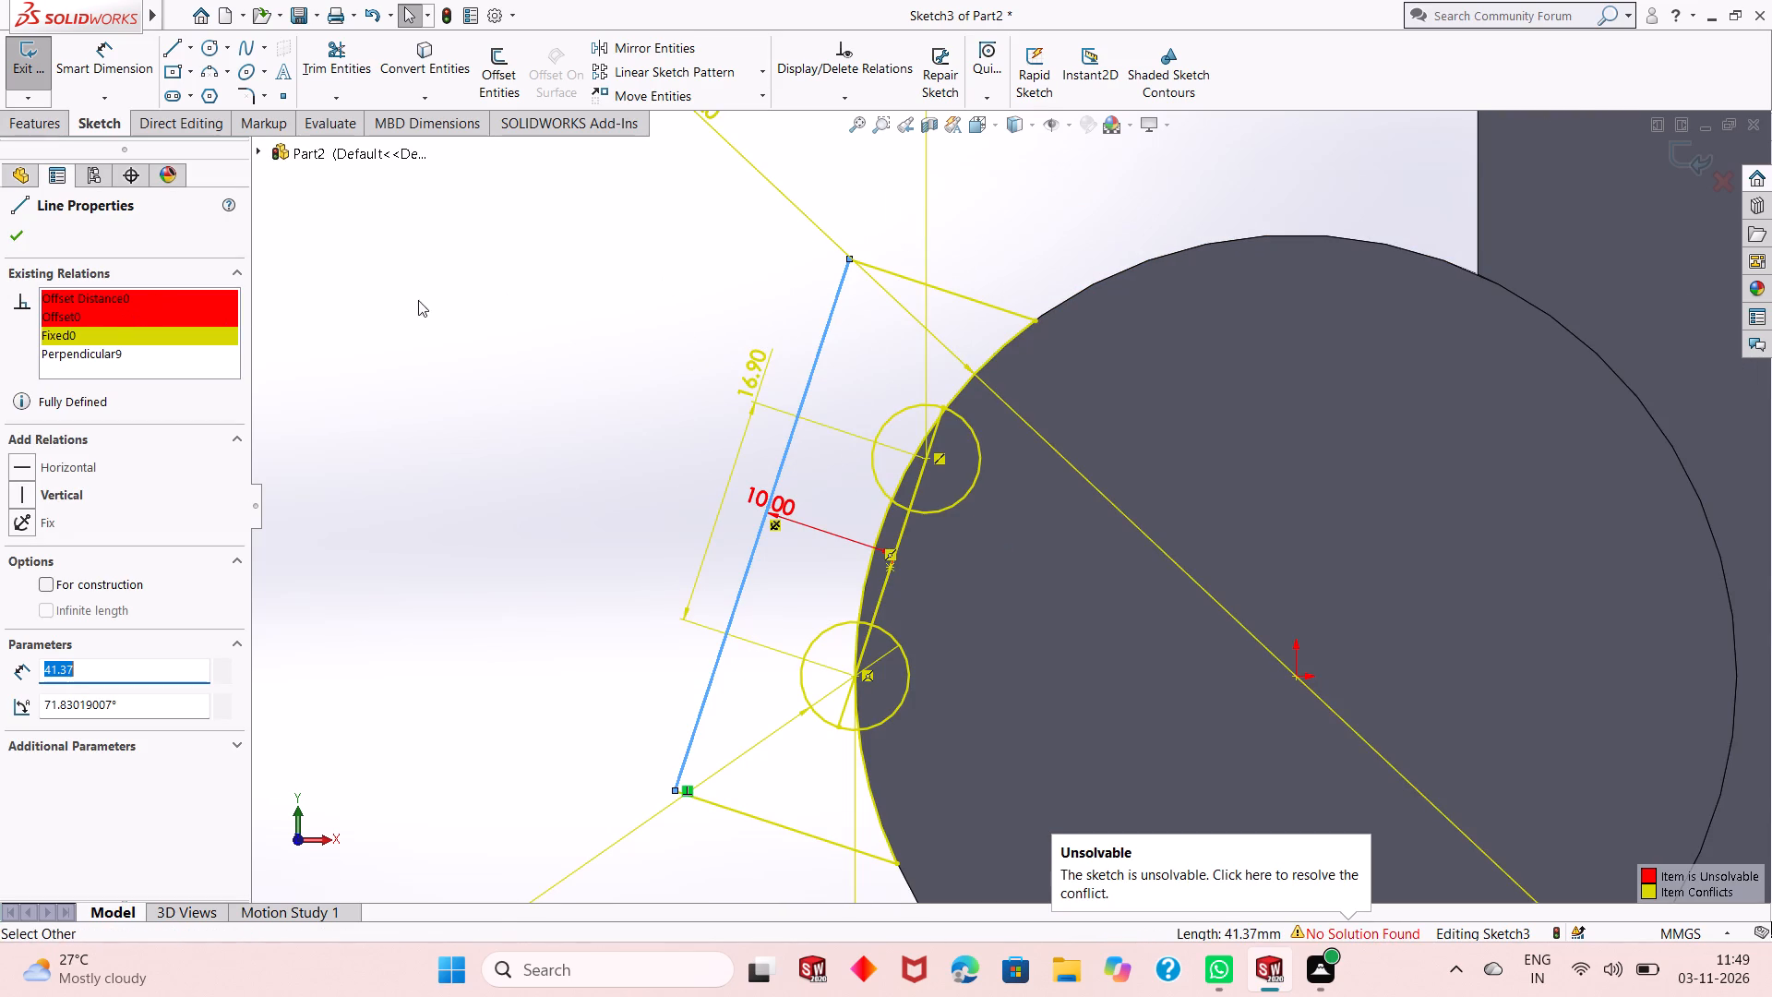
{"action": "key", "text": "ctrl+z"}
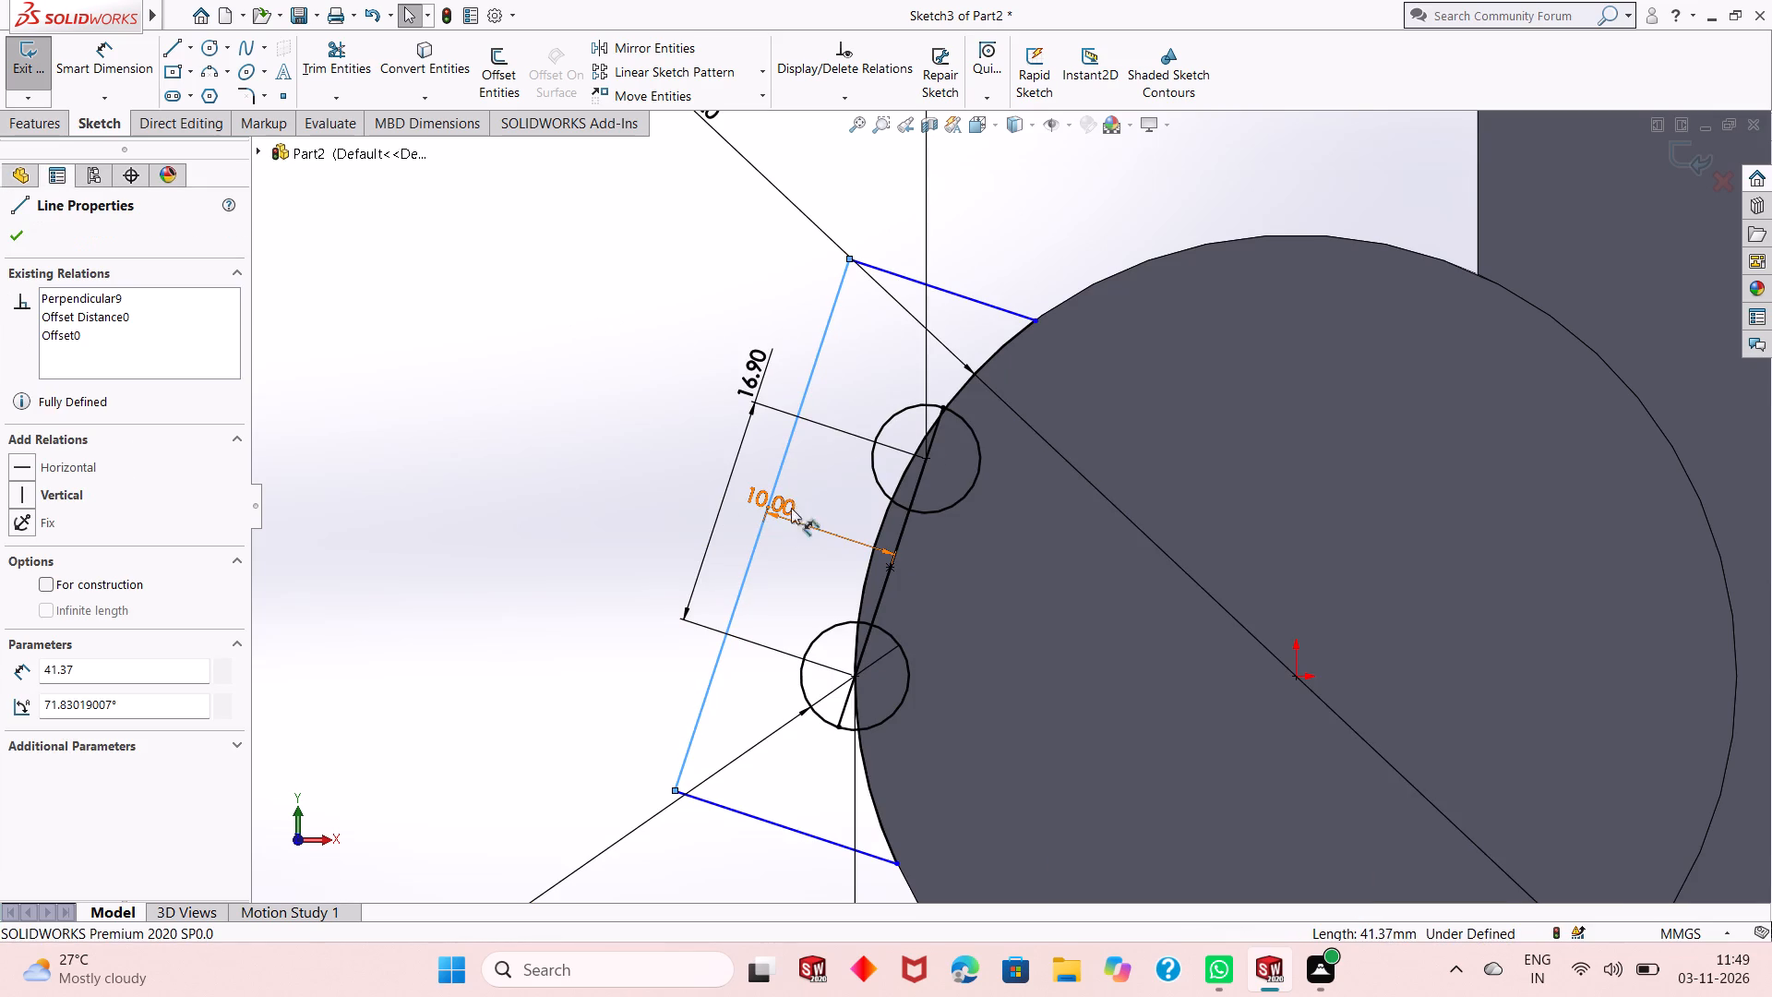
Delete the 10 mm offset dimension between the outer inclined line and the line through the circle centres.
{"action": "right_click", "coordinate": [790, 498]}
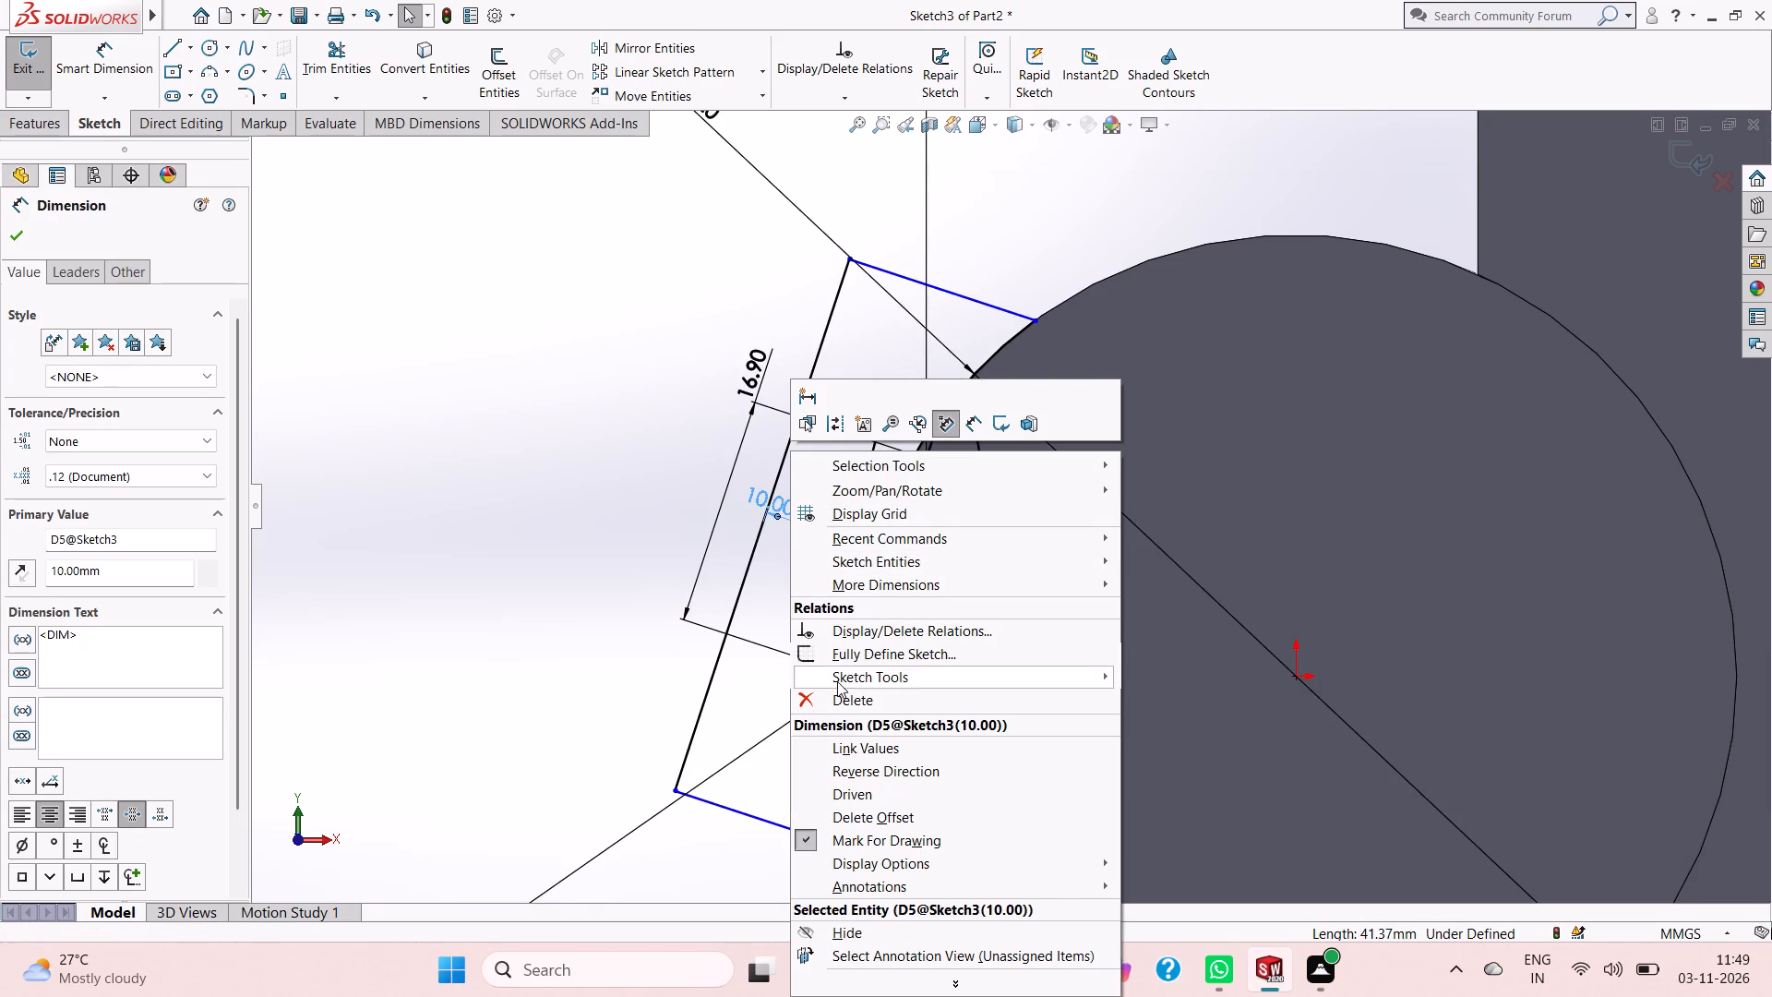
{"action": "left_click", "coordinate": [841, 701]}
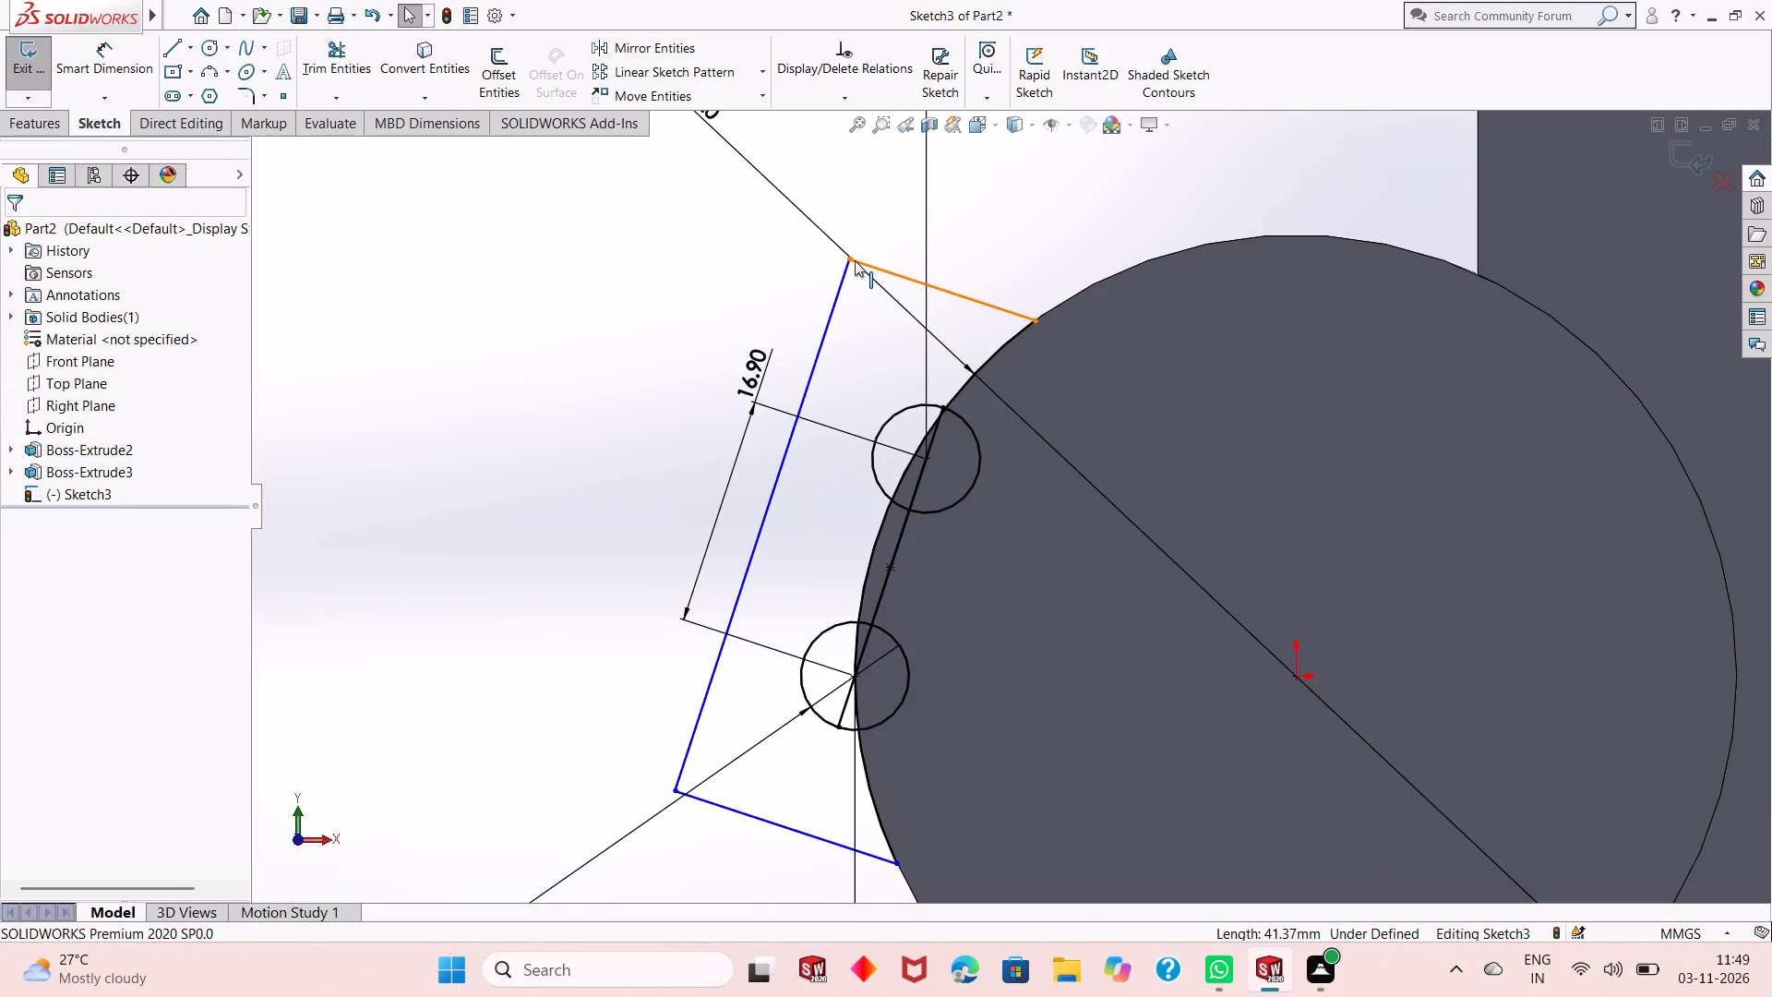
Dimension the length of the profile's outer inclined line, accepting its drawn value.
{"action": "left_click", "coordinate": [90, 60]}
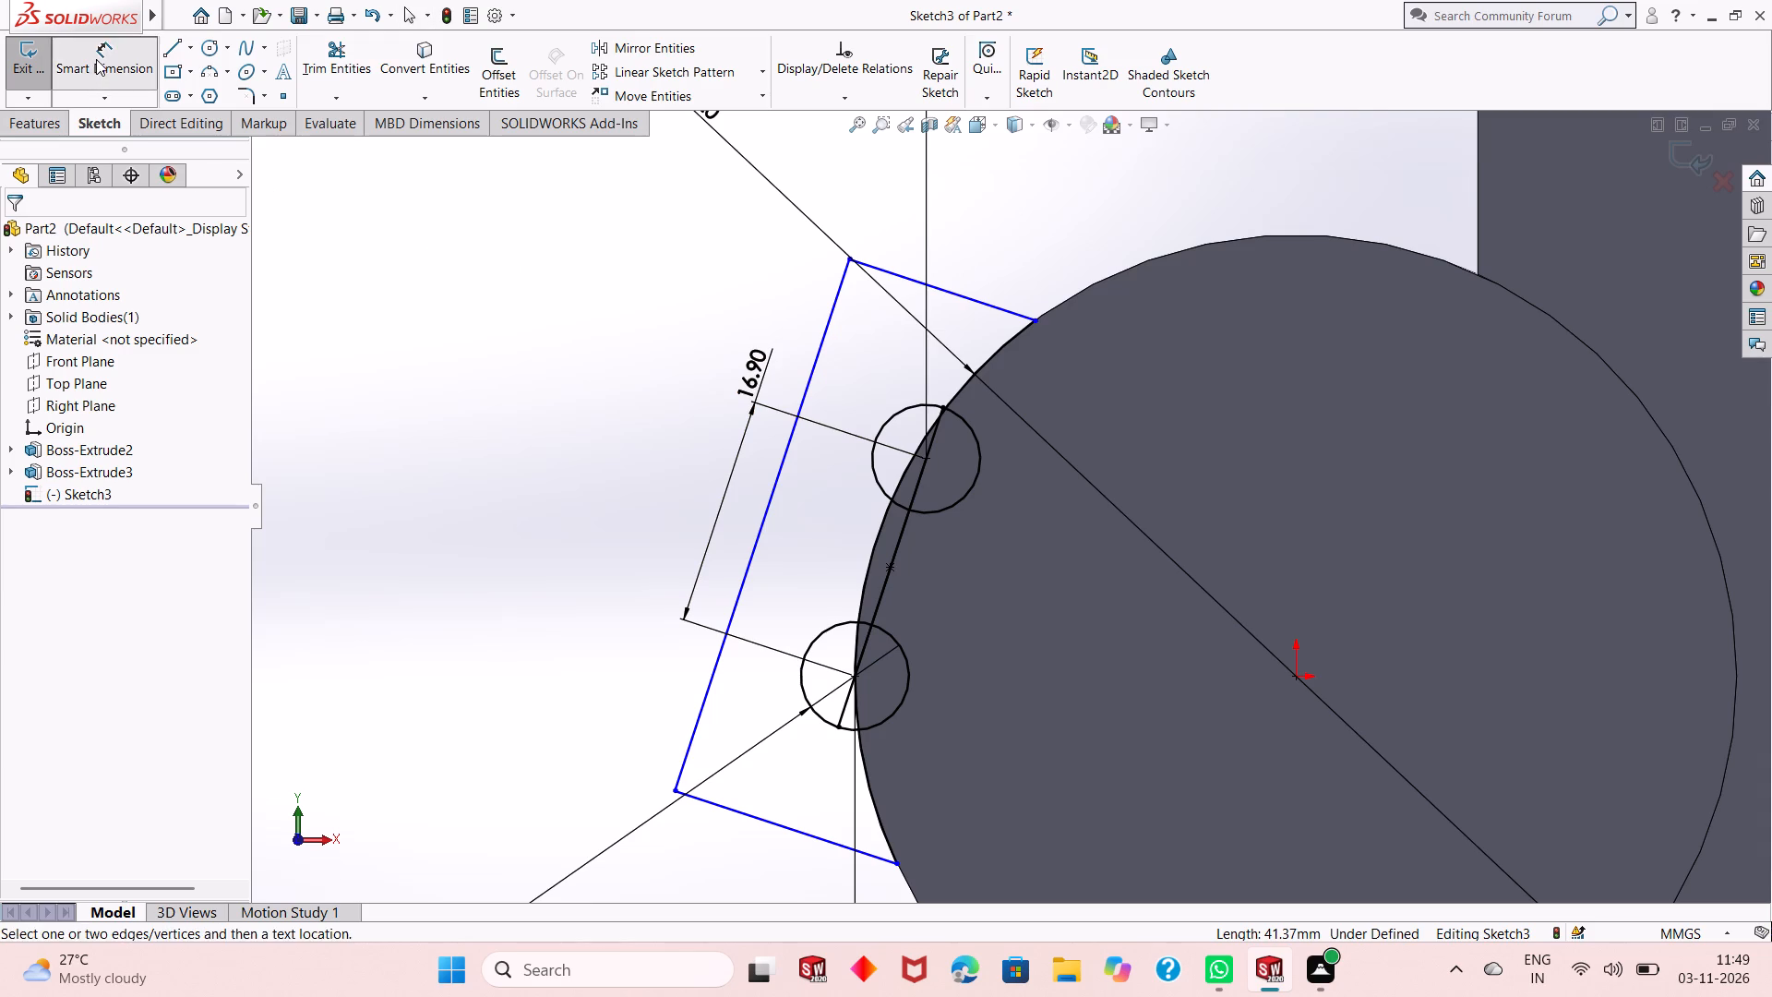
{"action": "left_click", "coordinate": [769, 514]}
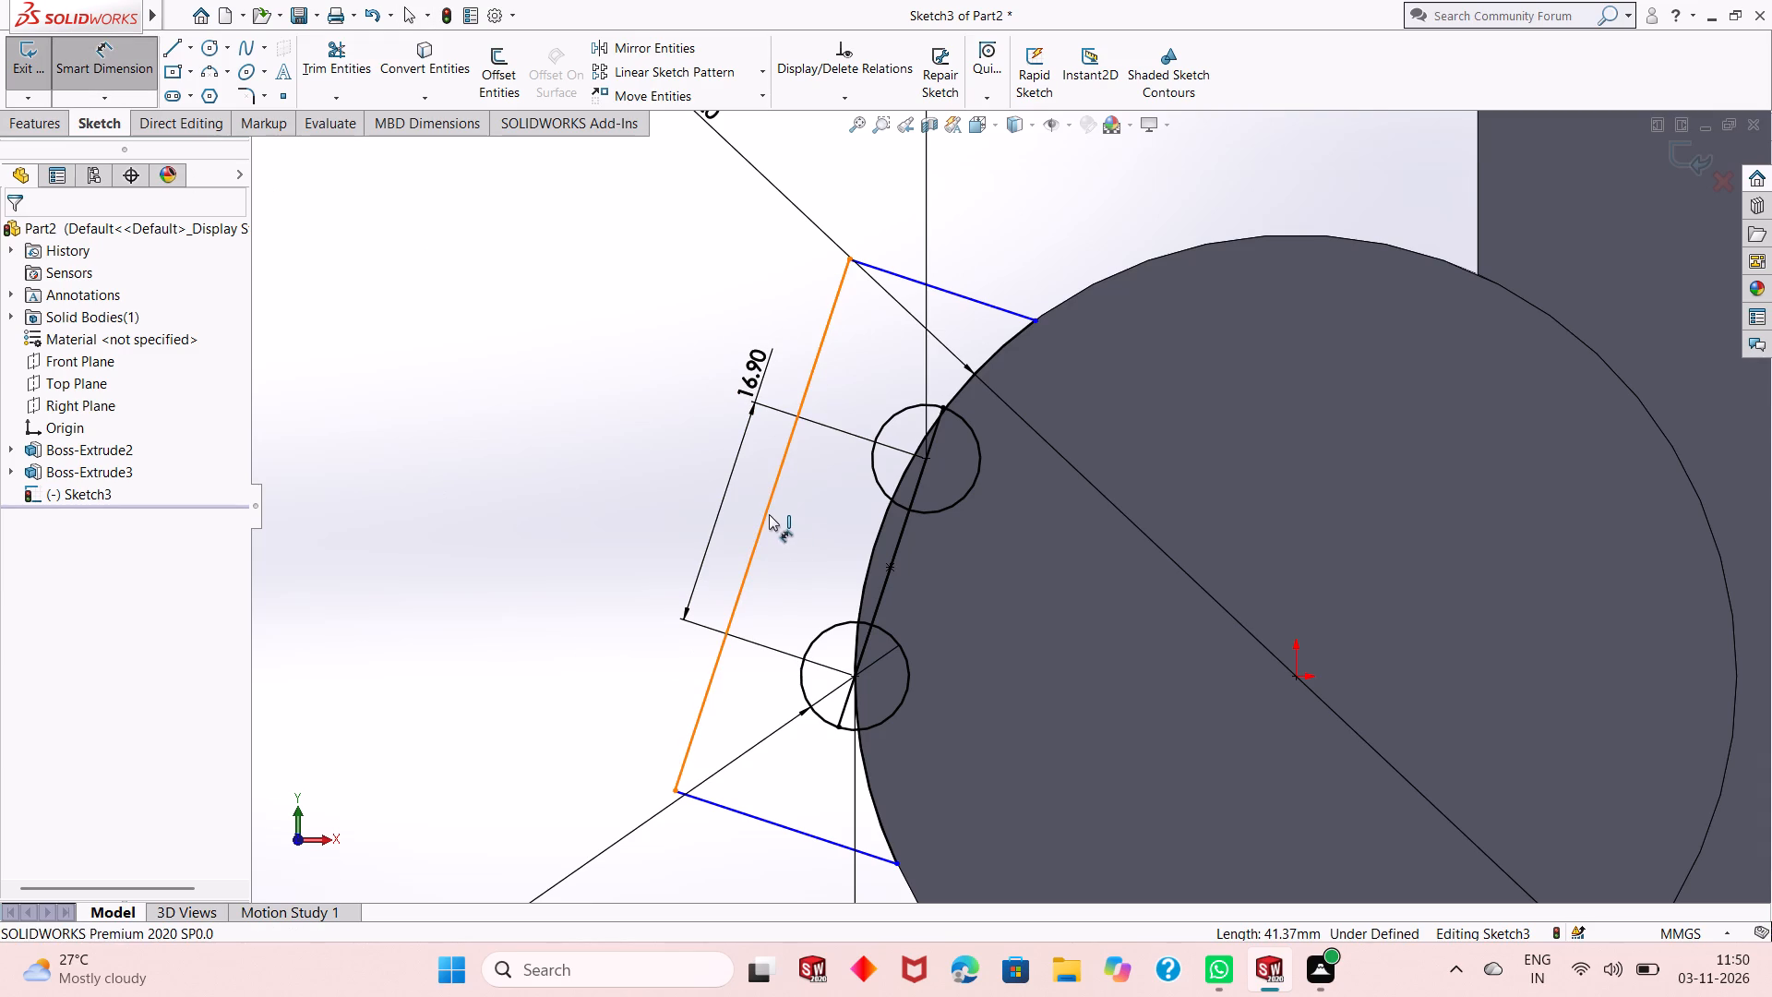
{"action": "left_click", "coordinate": [709, 347]}
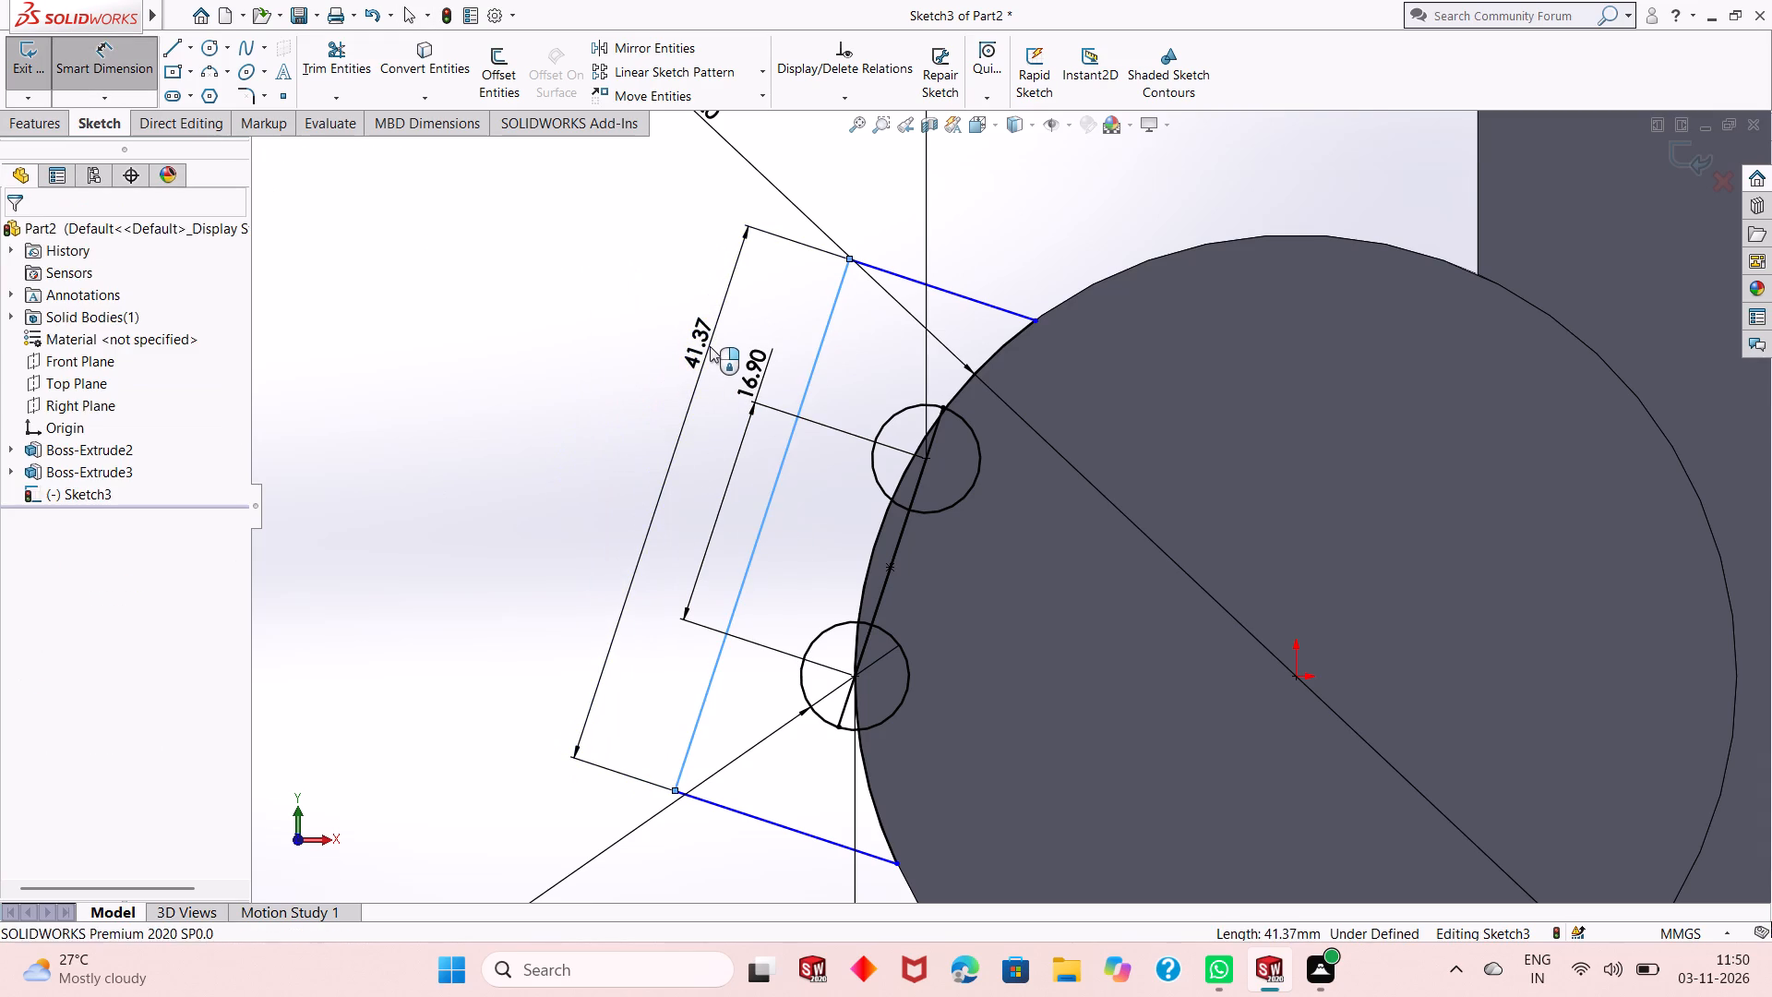
{"action": "left_click", "coordinate": [630, 317]}
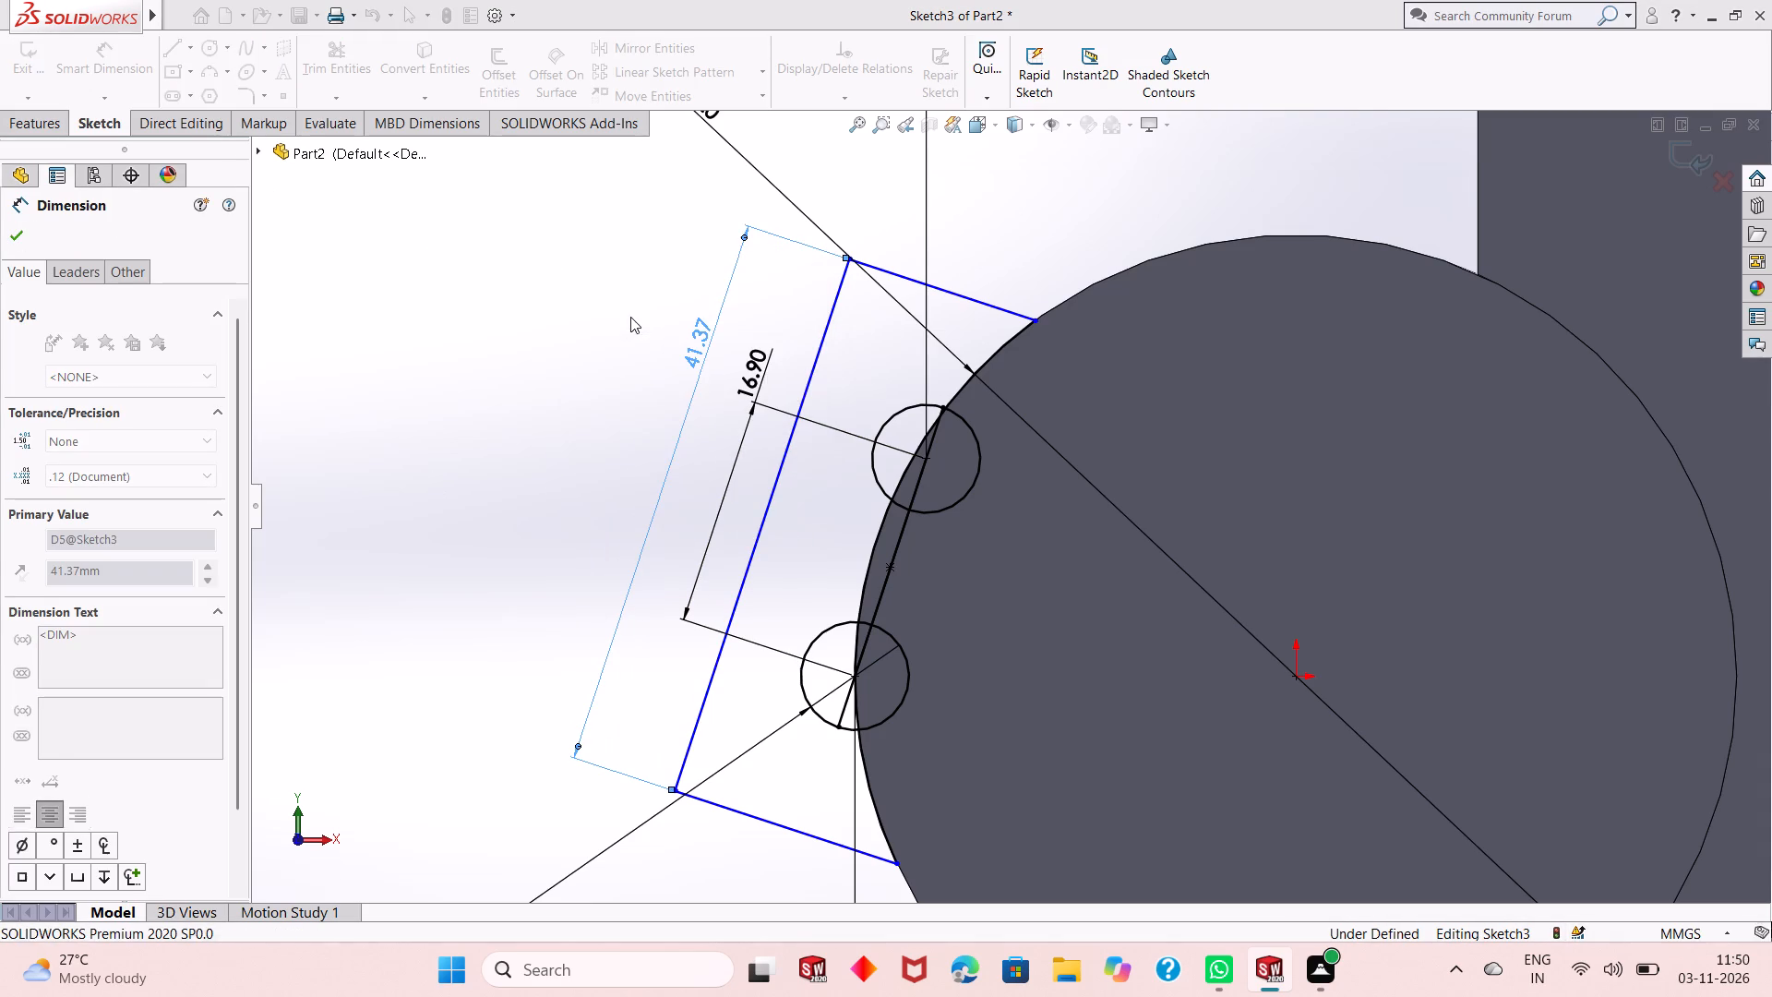
{"action": "right_click", "coordinate": [577, 330]}
{"action": "left_click", "coordinate": [607, 385]}
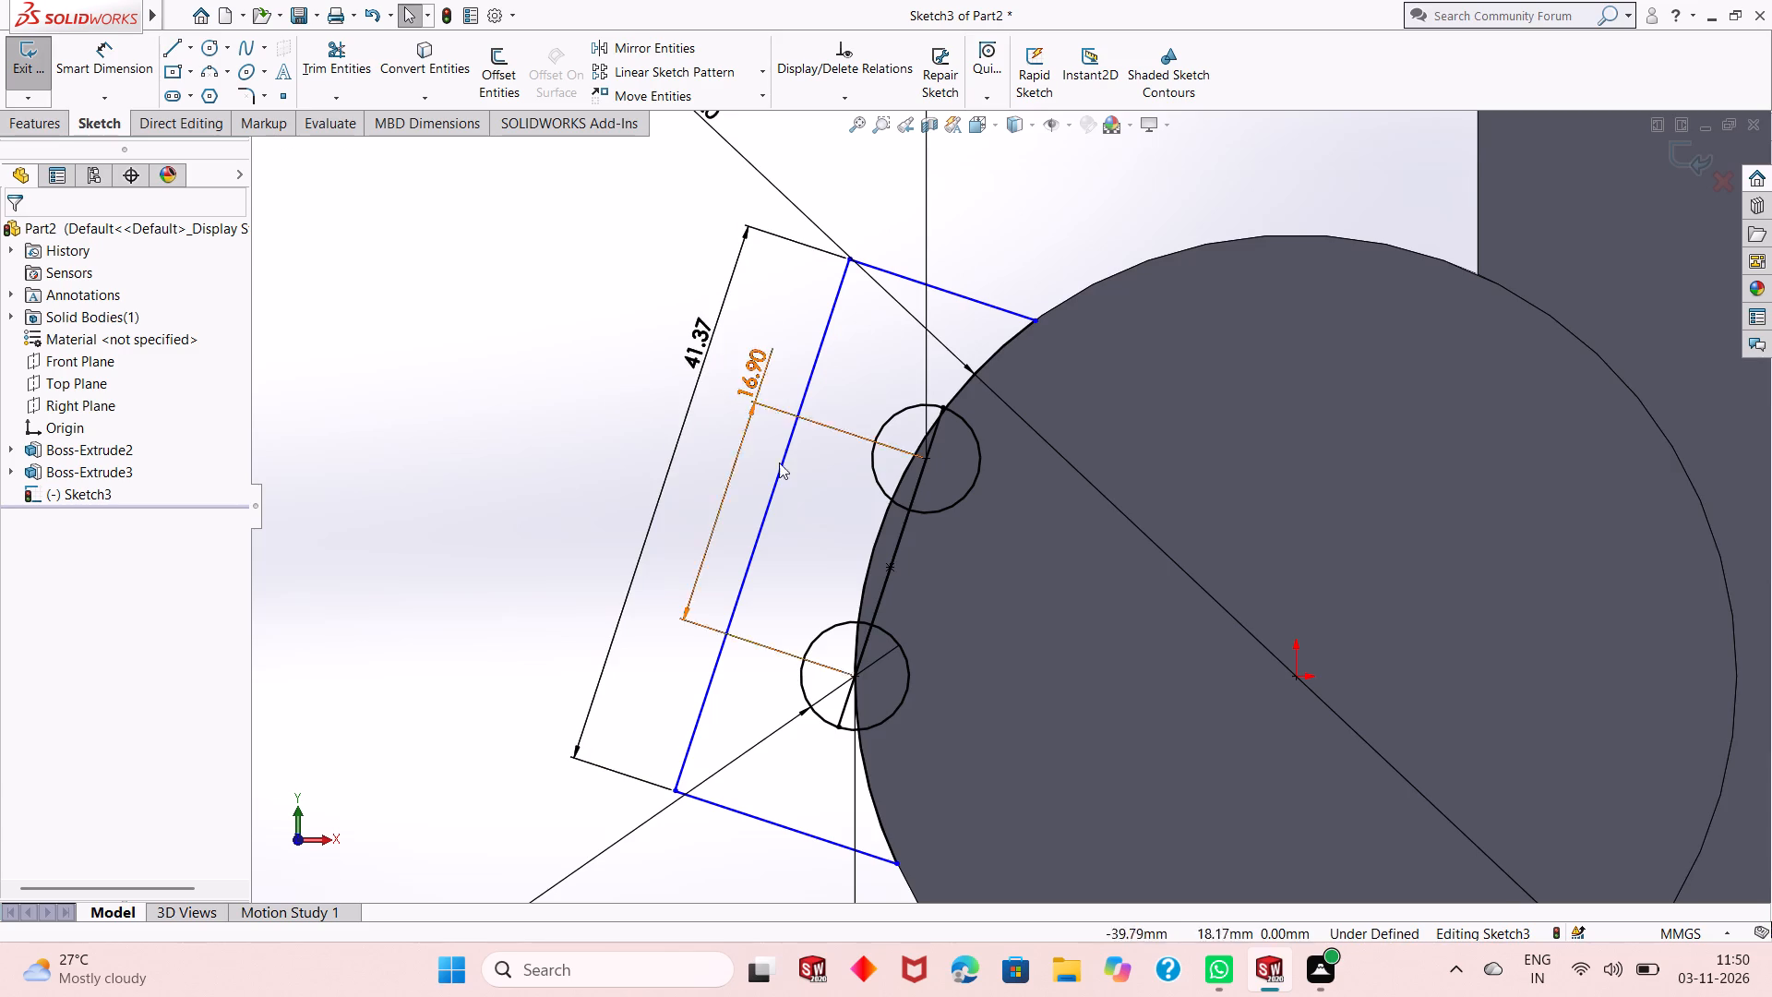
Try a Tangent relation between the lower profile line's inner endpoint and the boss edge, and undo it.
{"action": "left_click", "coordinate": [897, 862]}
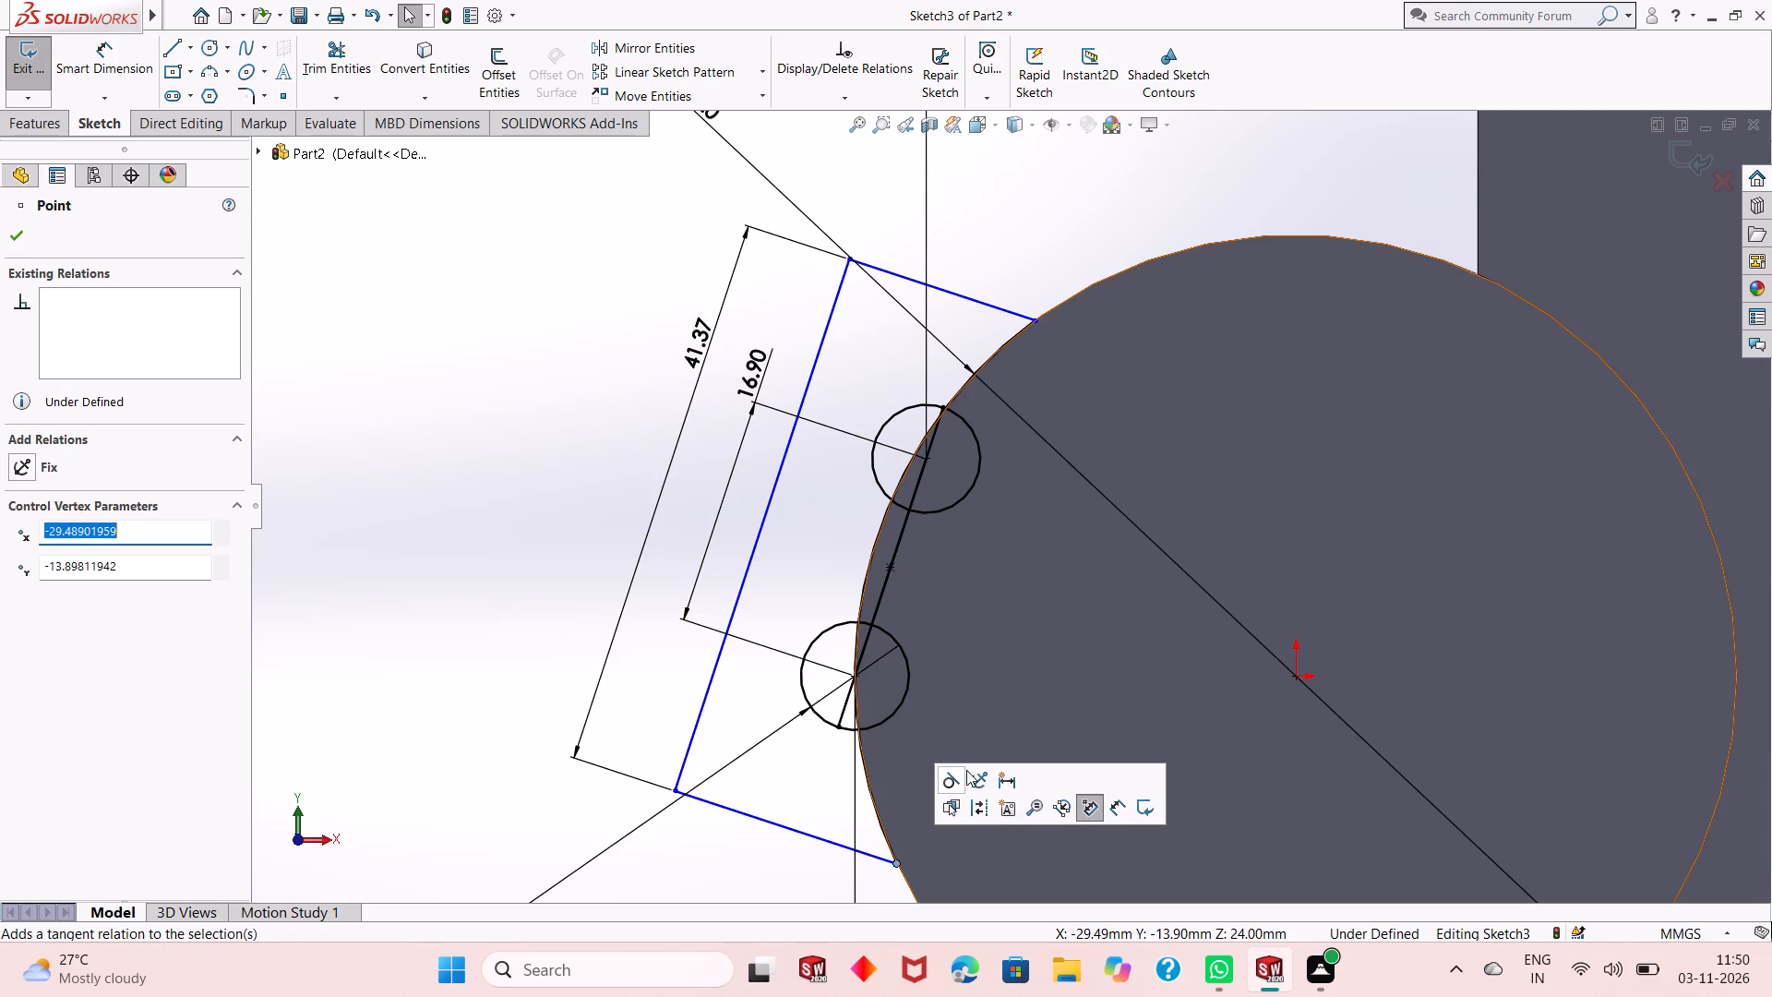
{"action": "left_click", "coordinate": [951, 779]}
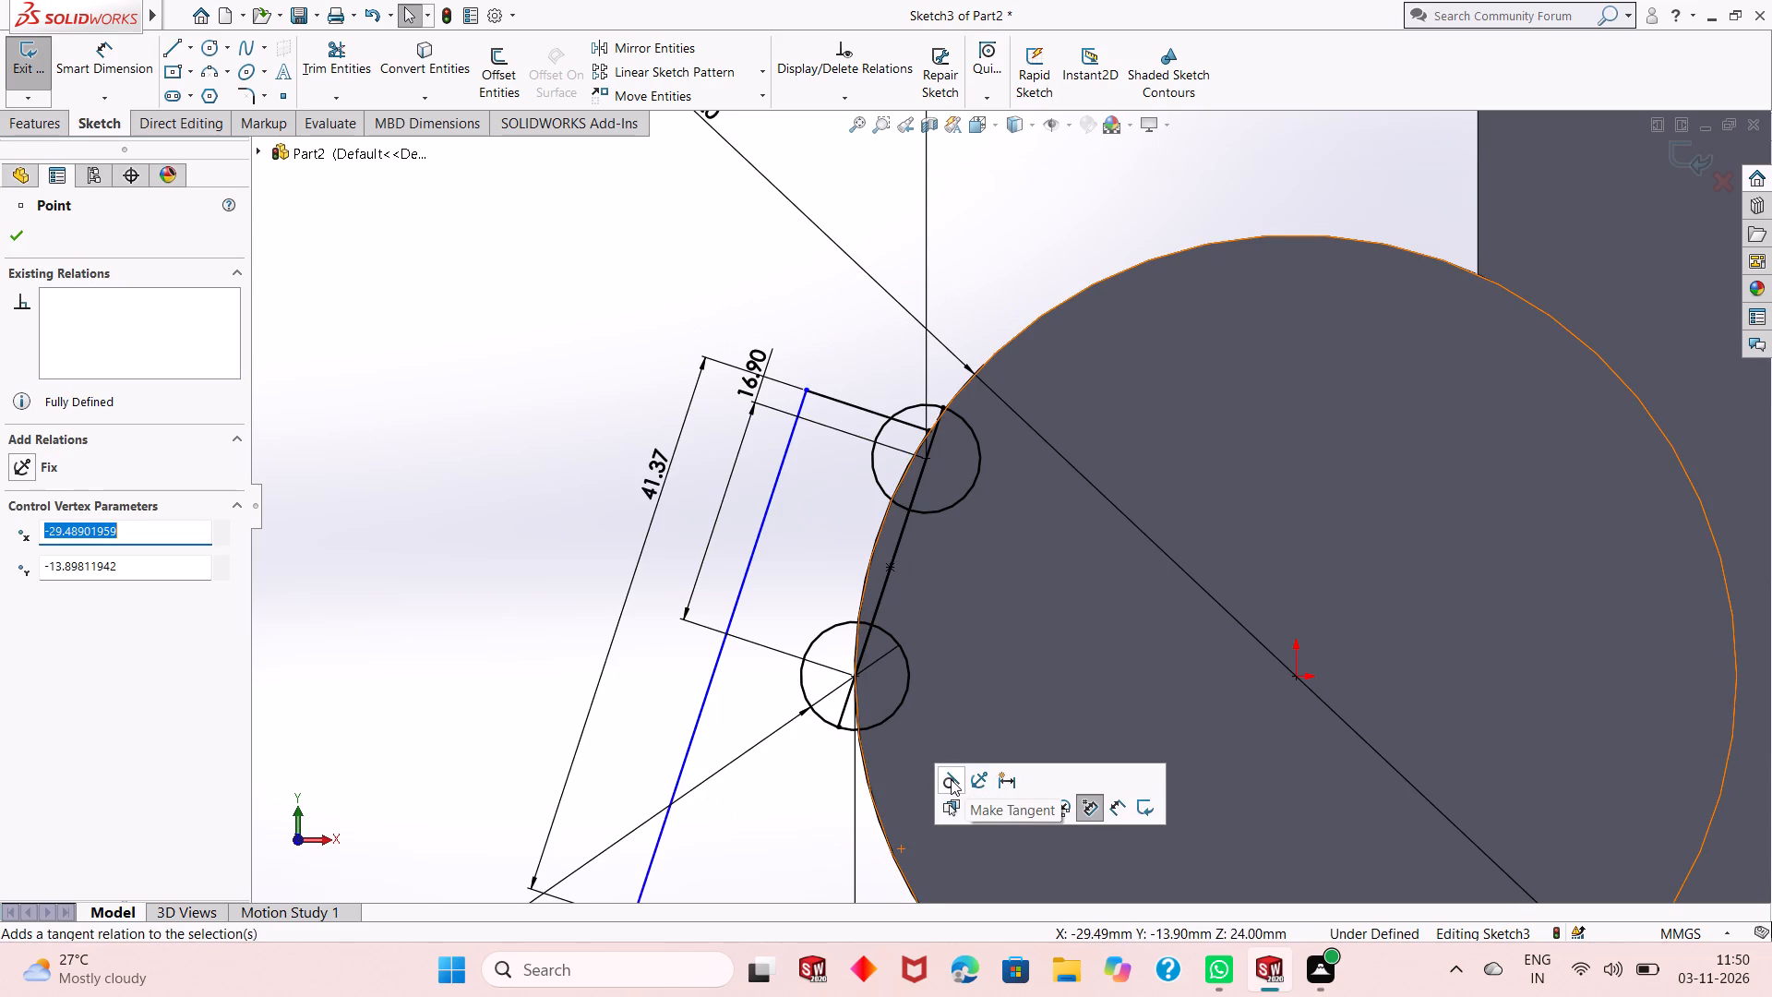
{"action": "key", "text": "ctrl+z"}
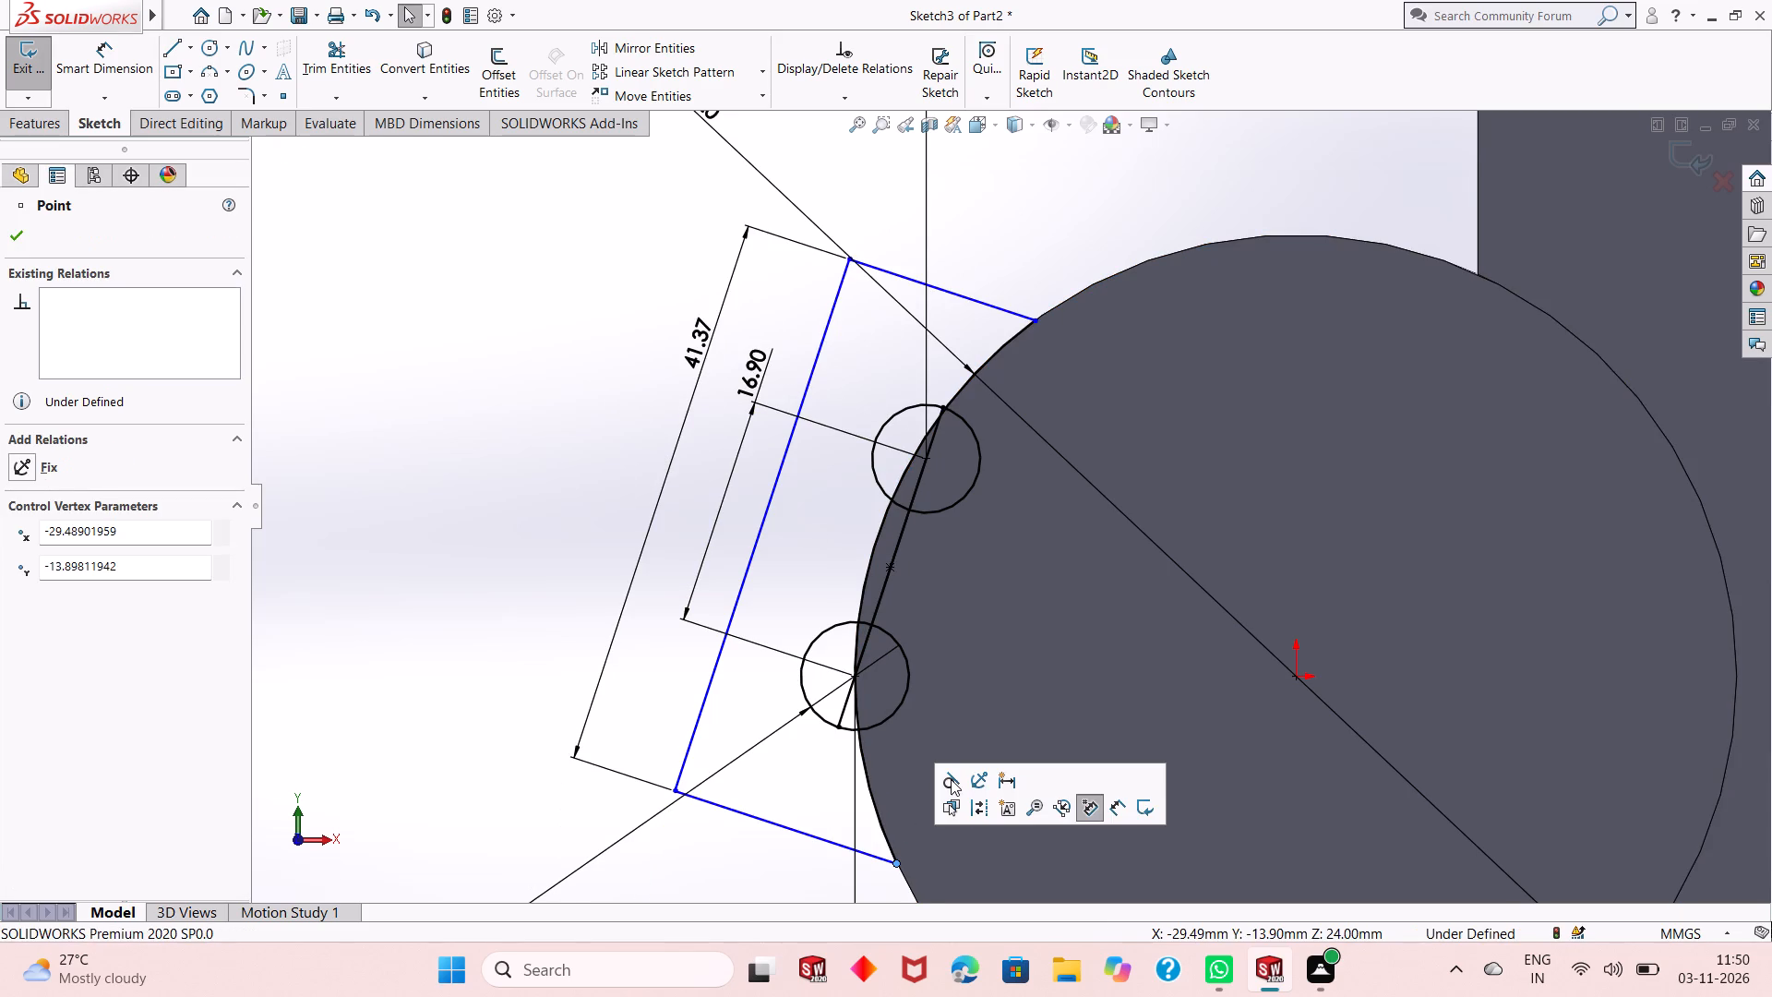
Fix the lower profile line's endpoint on the boss edge and delete the conflicting 65.20 mm diameter dimension.
{"action": "left_click", "coordinate": [979, 775]}
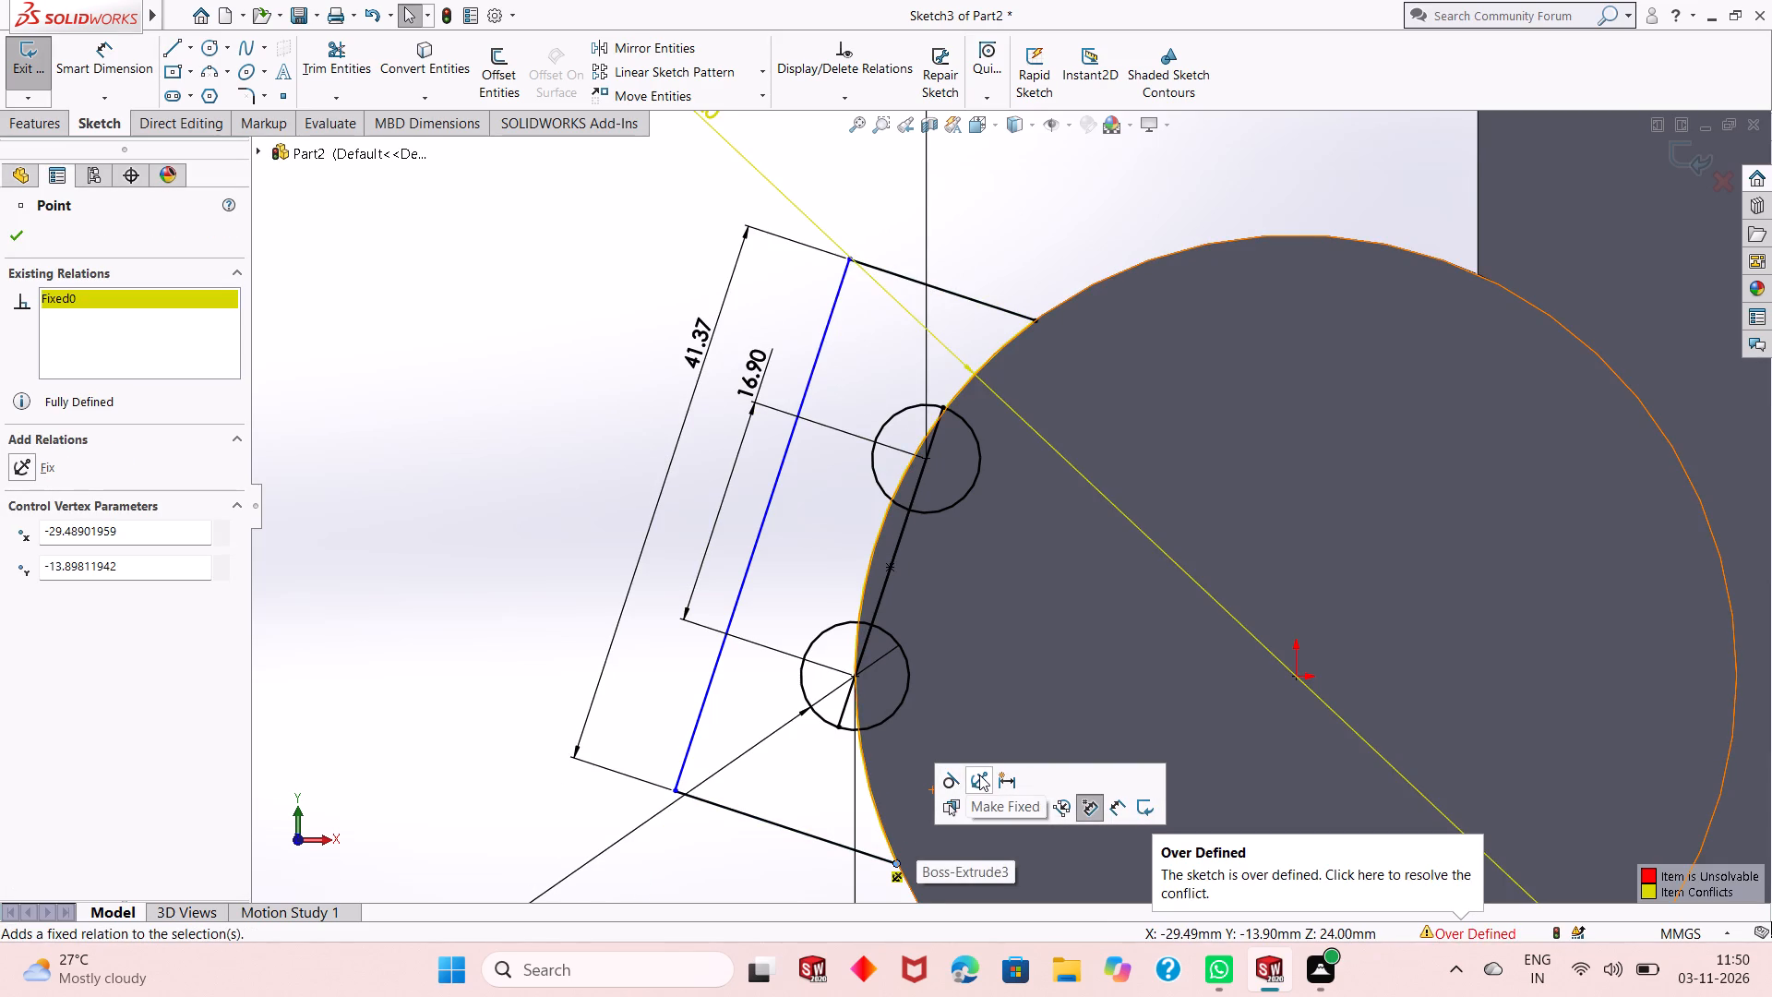
{"action": "scroll", "coordinate": [933, 614], "scroll_direction": "up", "scroll_amount": 1}
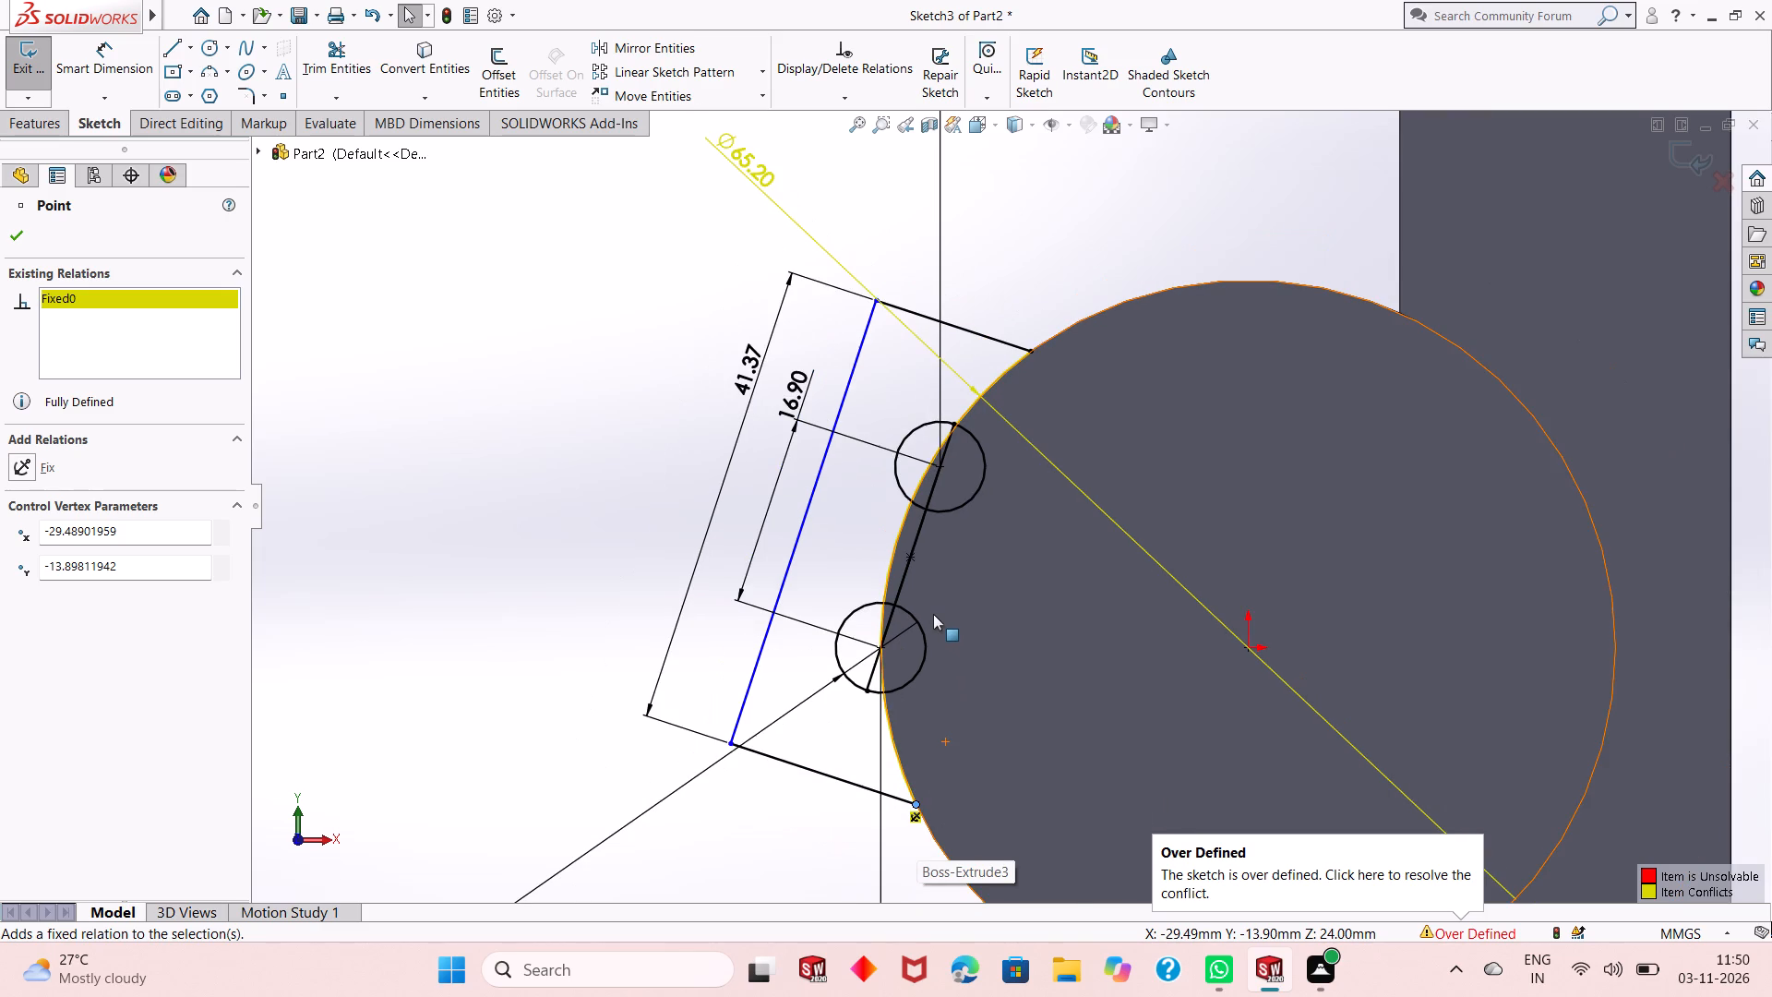
{"action": "scroll", "coordinate": [933, 614], "scroll_direction": "up", "scroll_amount": 2}
{"action": "right_click", "coordinate": [813, 260]}
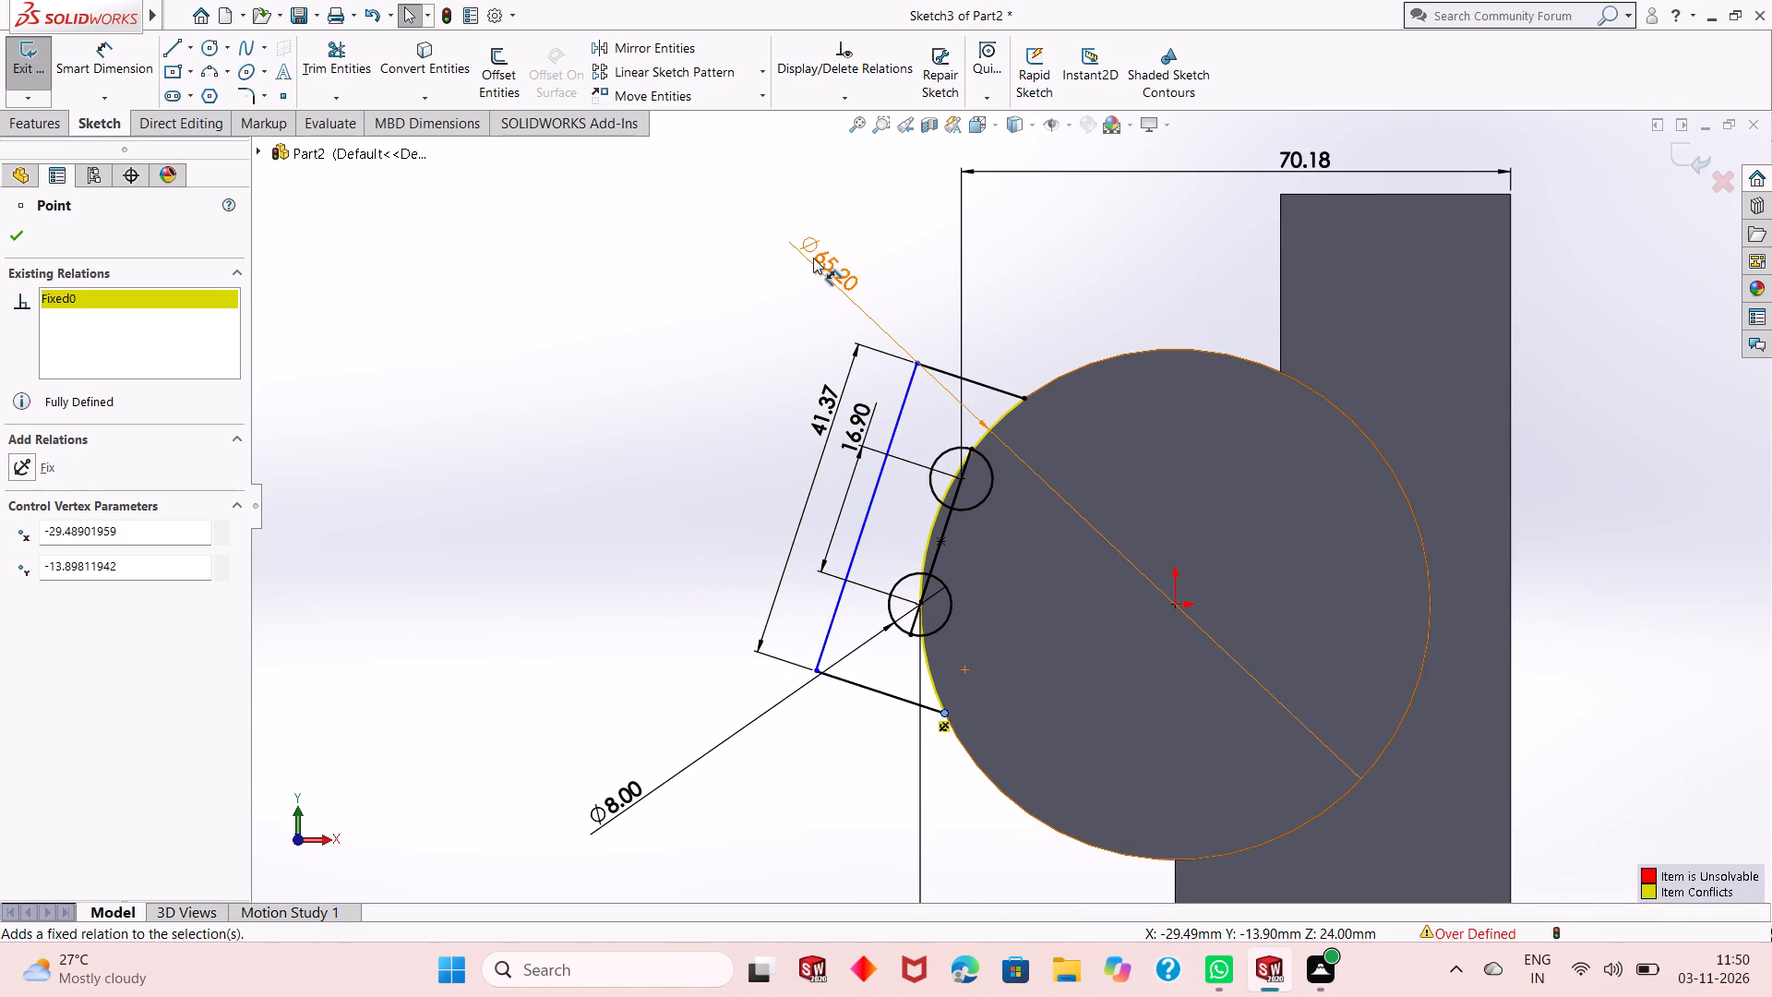
{"action": "left_click", "coordinate": [934, 515]}
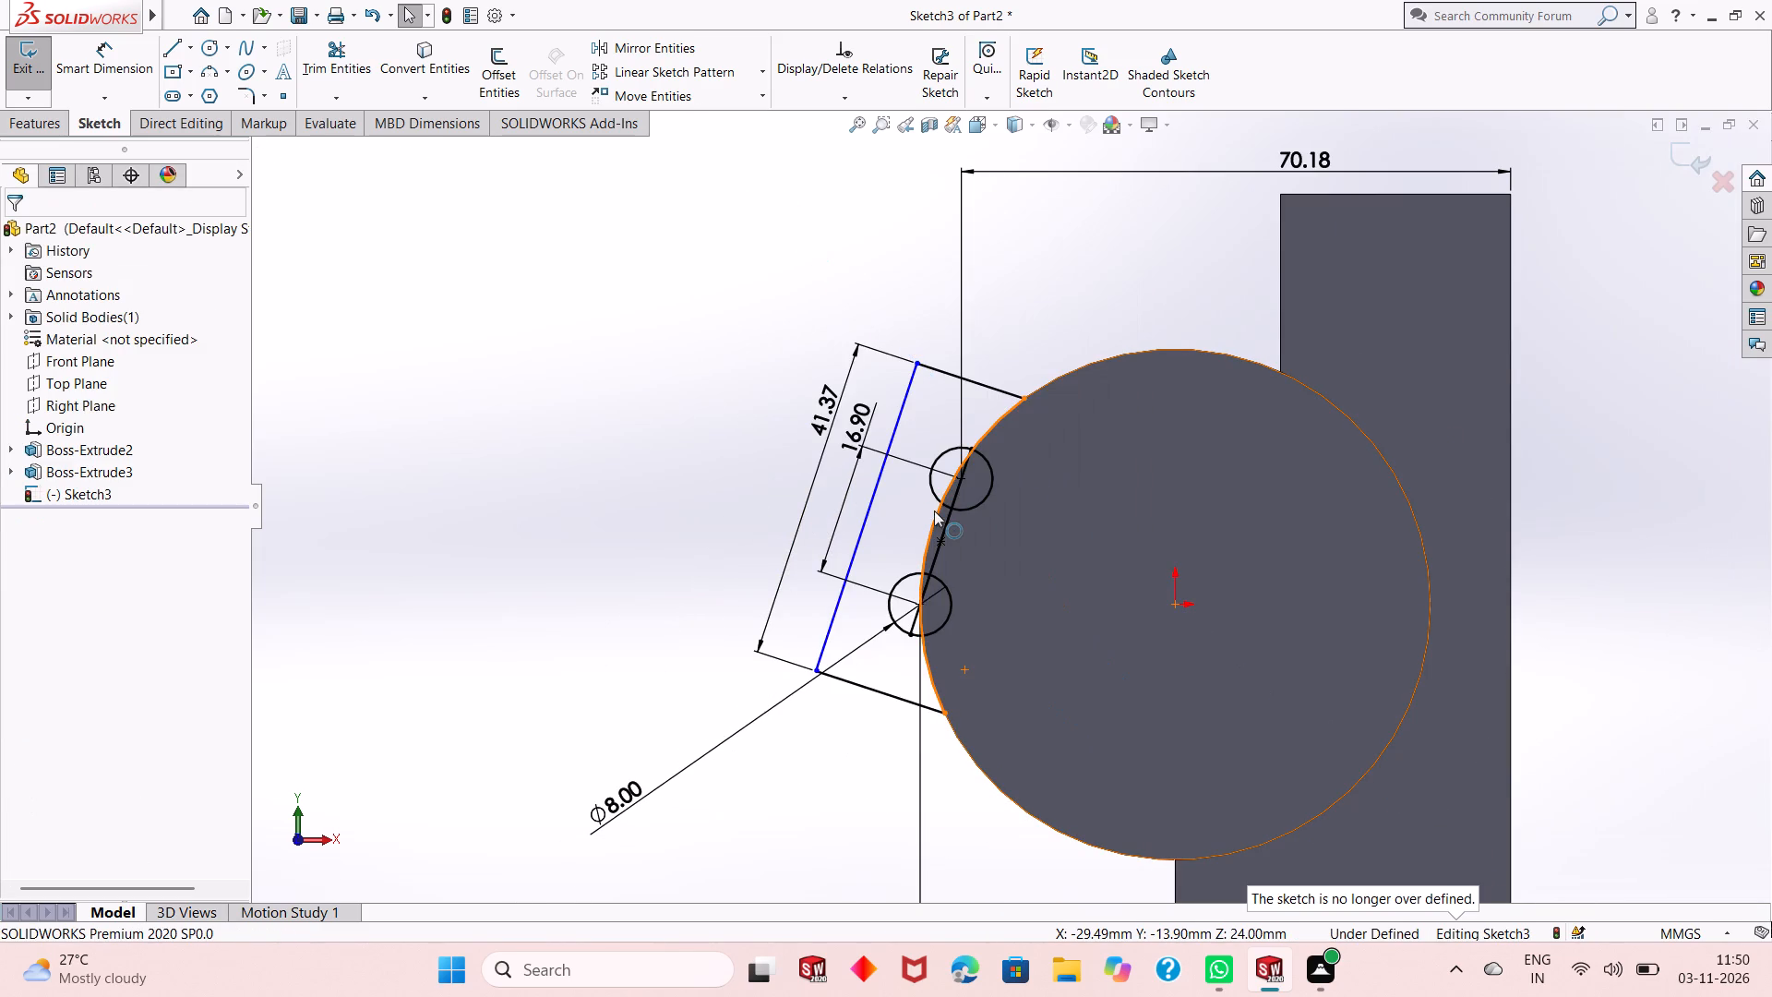
Fix the outer inclined line and delete the conflicting 16.90 mm dimension between the circle centres.
{"action": "left_click", "coordinate": [915, 360]}
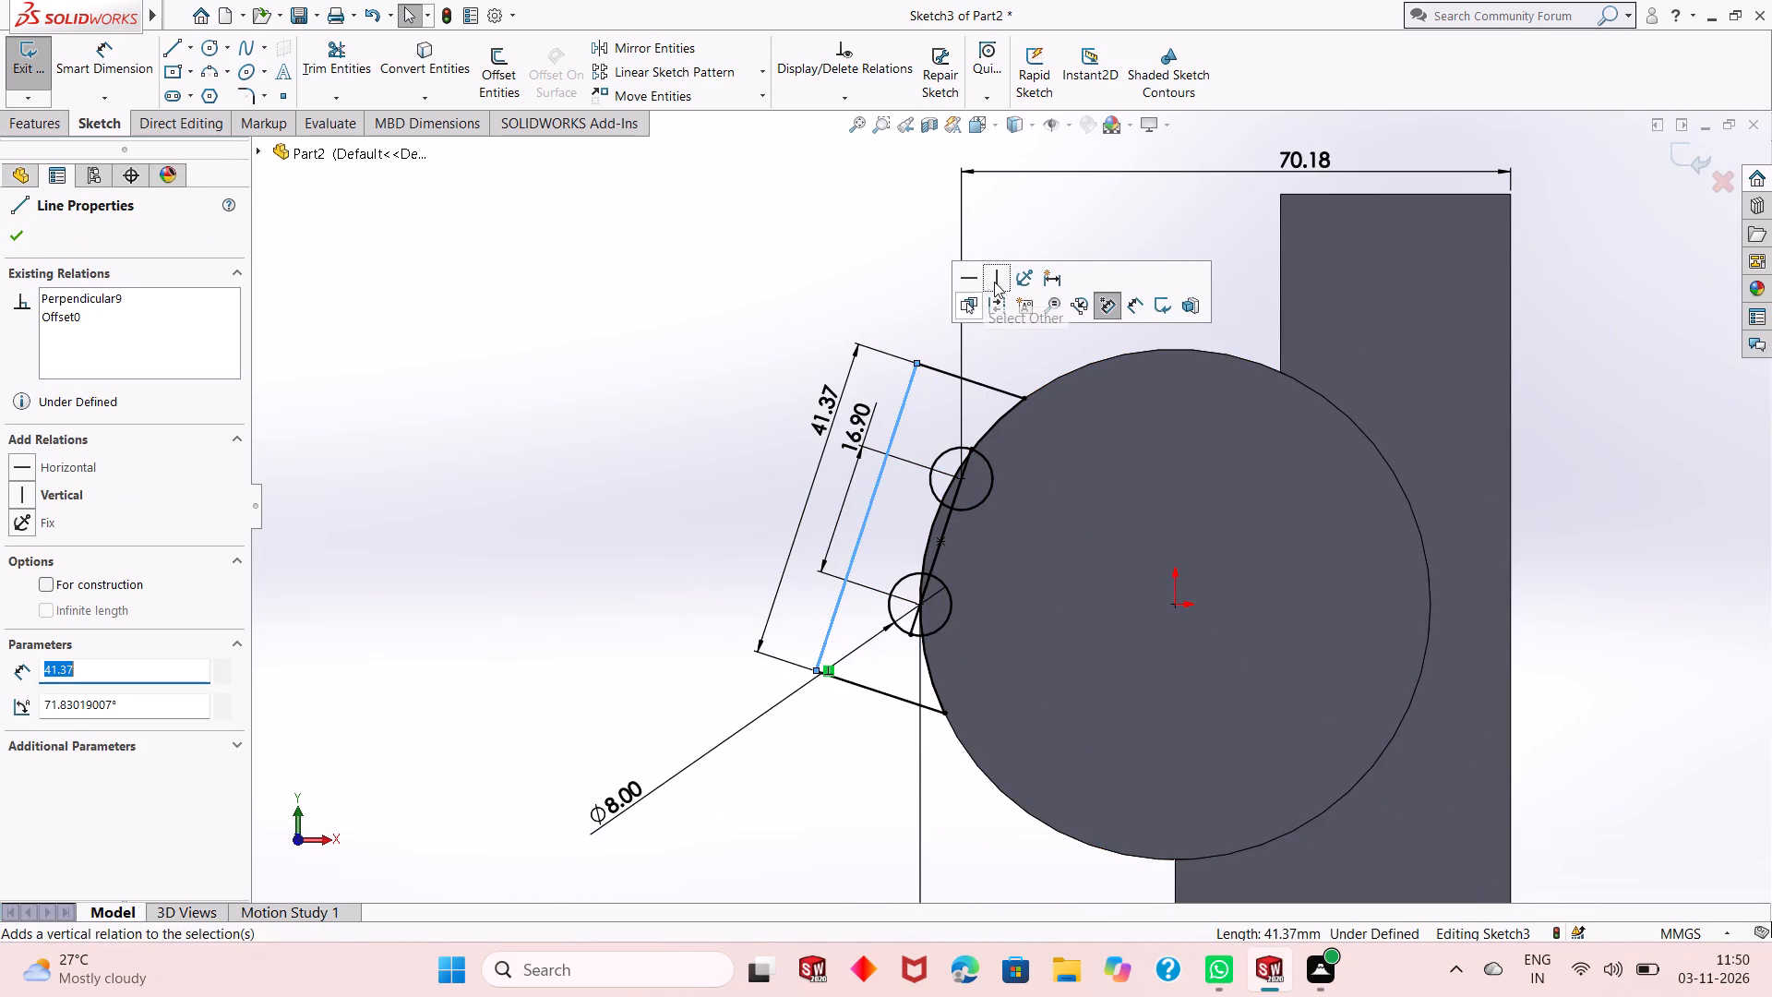
{"action": "left_click", "coordinate": [1026, 276]}
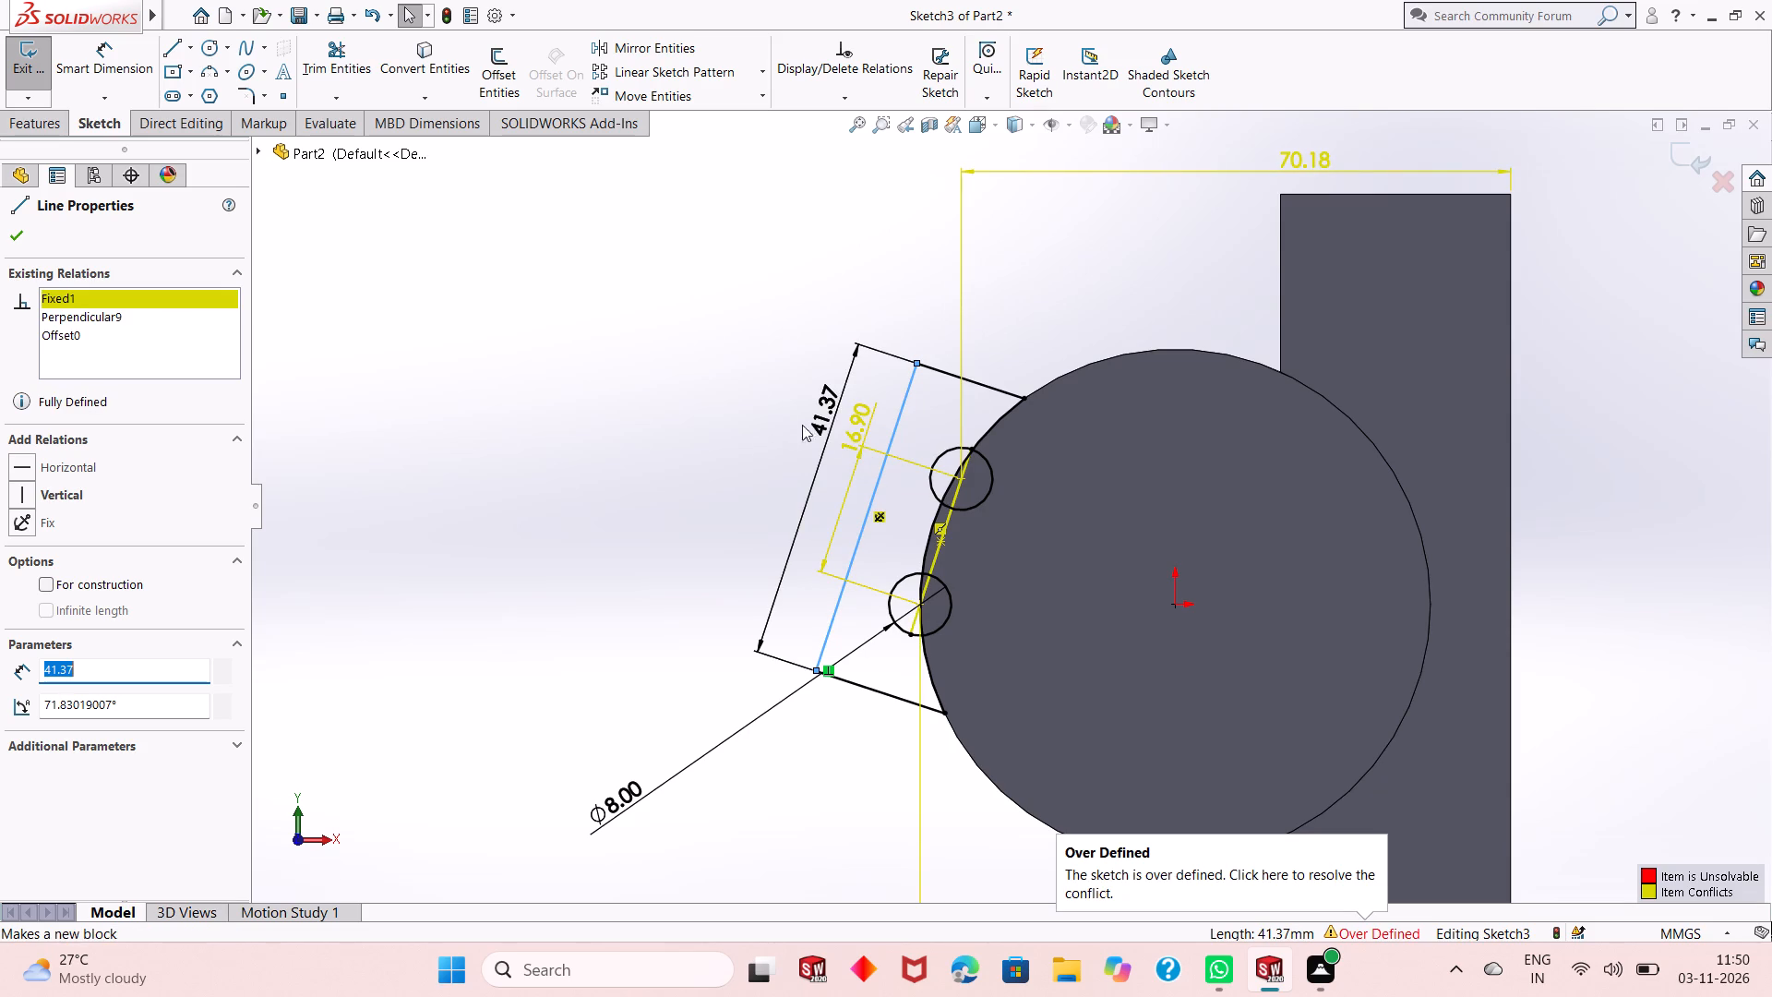
{"action": "right_click", "coordinate": [856, 429]}
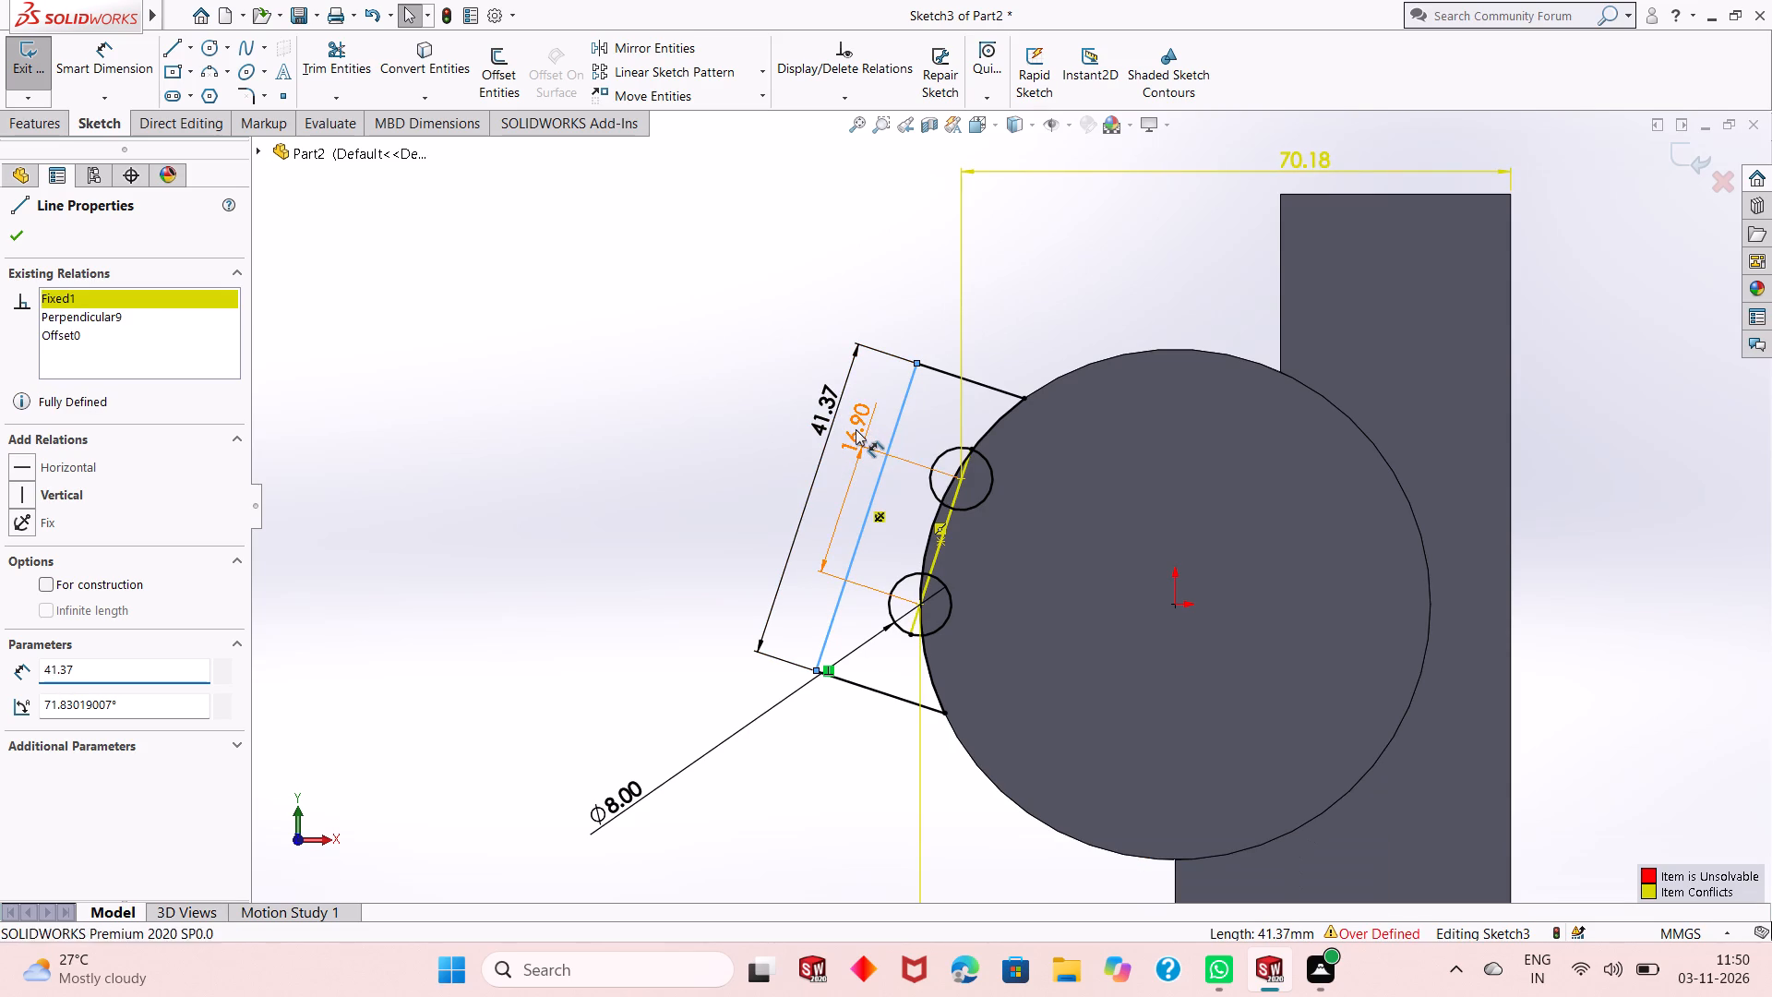
{"action": "left_click", "coordinate": [927, 680]}
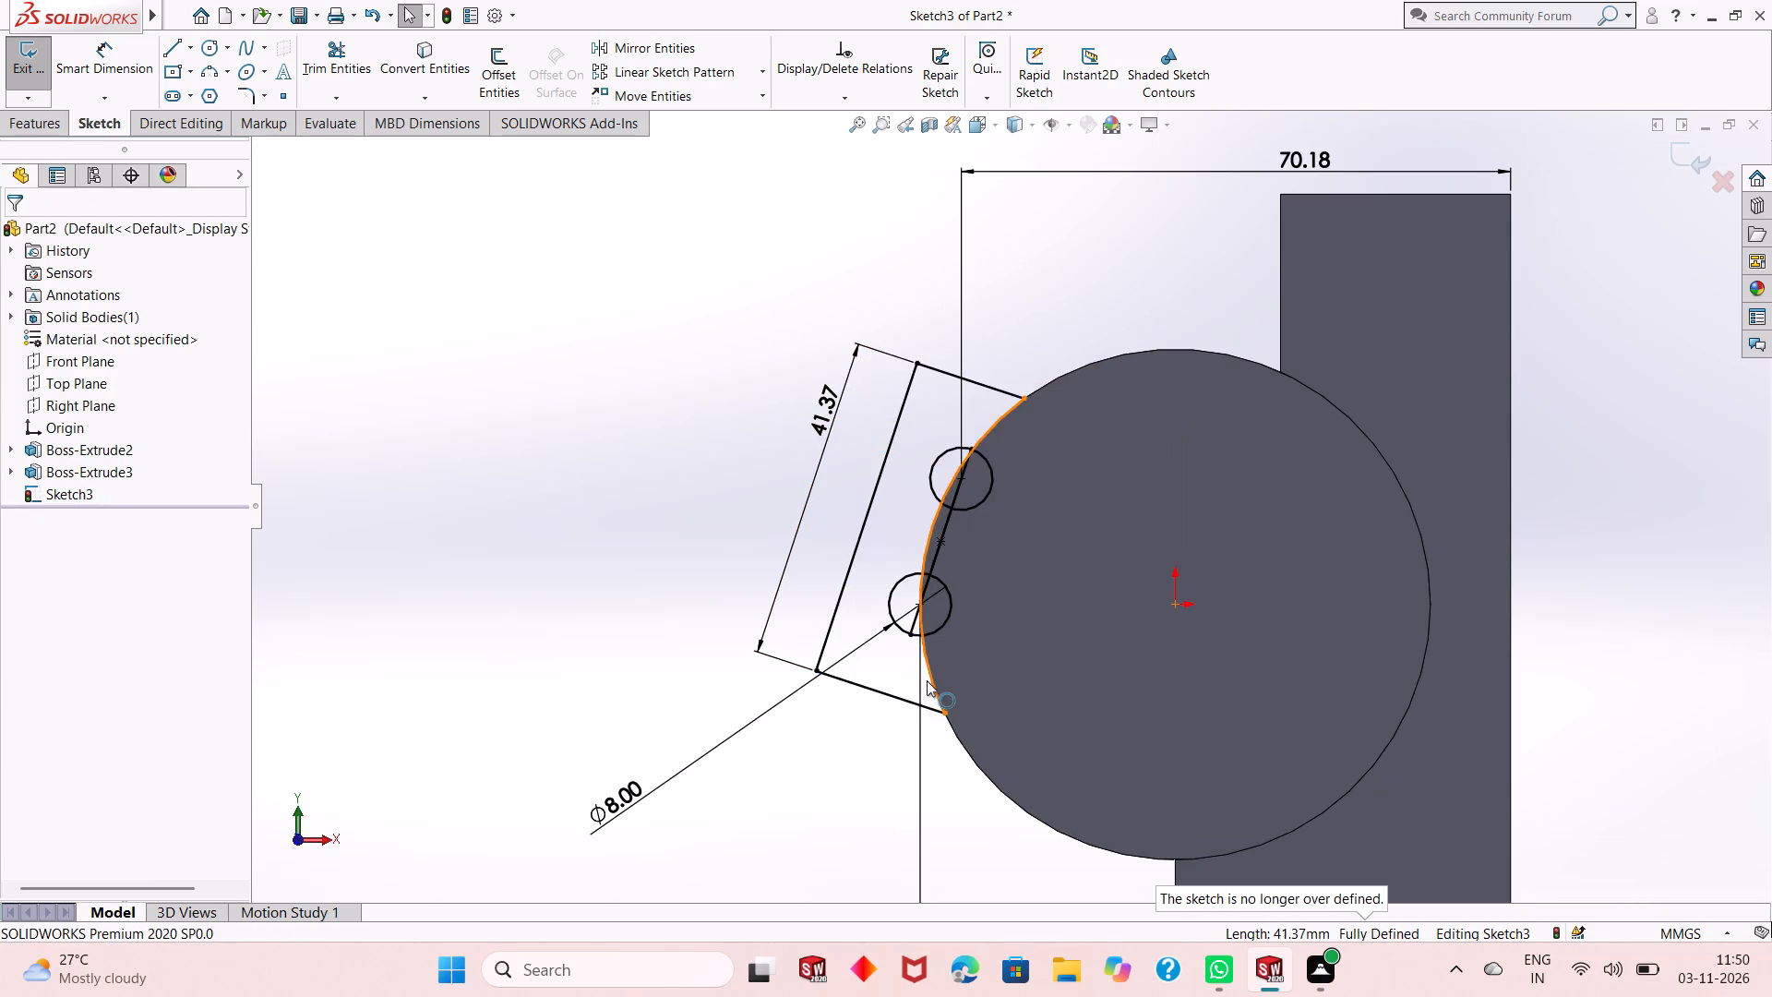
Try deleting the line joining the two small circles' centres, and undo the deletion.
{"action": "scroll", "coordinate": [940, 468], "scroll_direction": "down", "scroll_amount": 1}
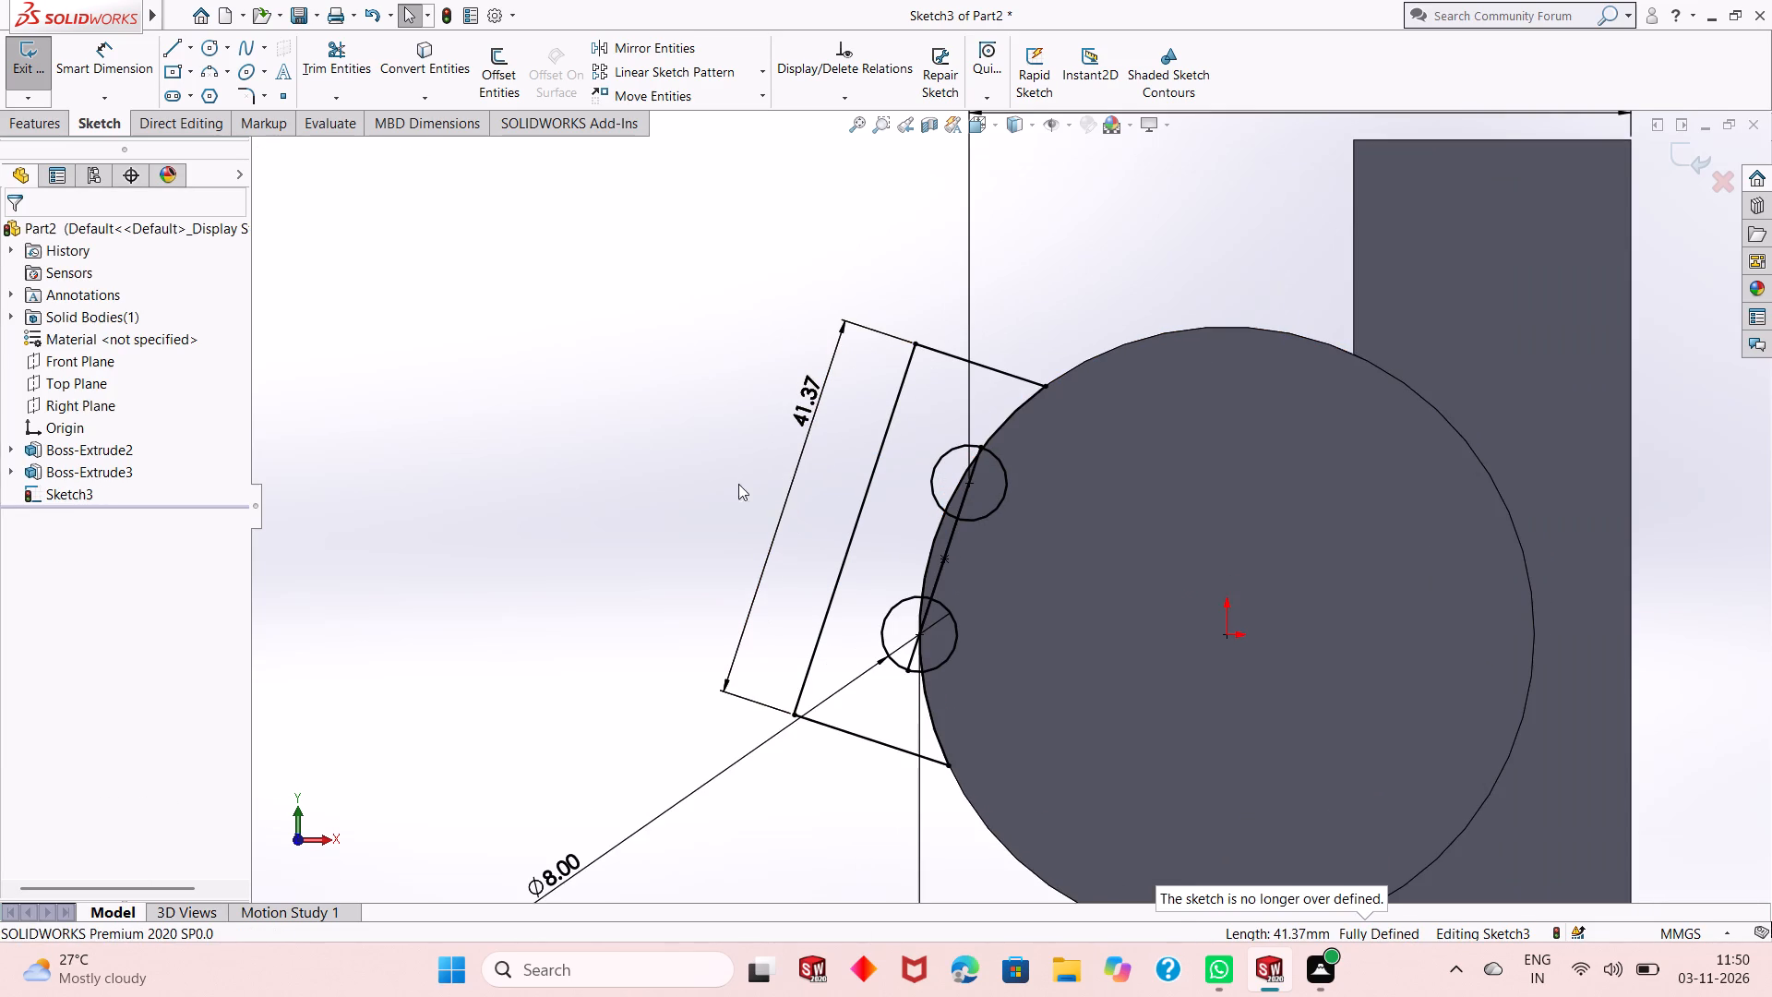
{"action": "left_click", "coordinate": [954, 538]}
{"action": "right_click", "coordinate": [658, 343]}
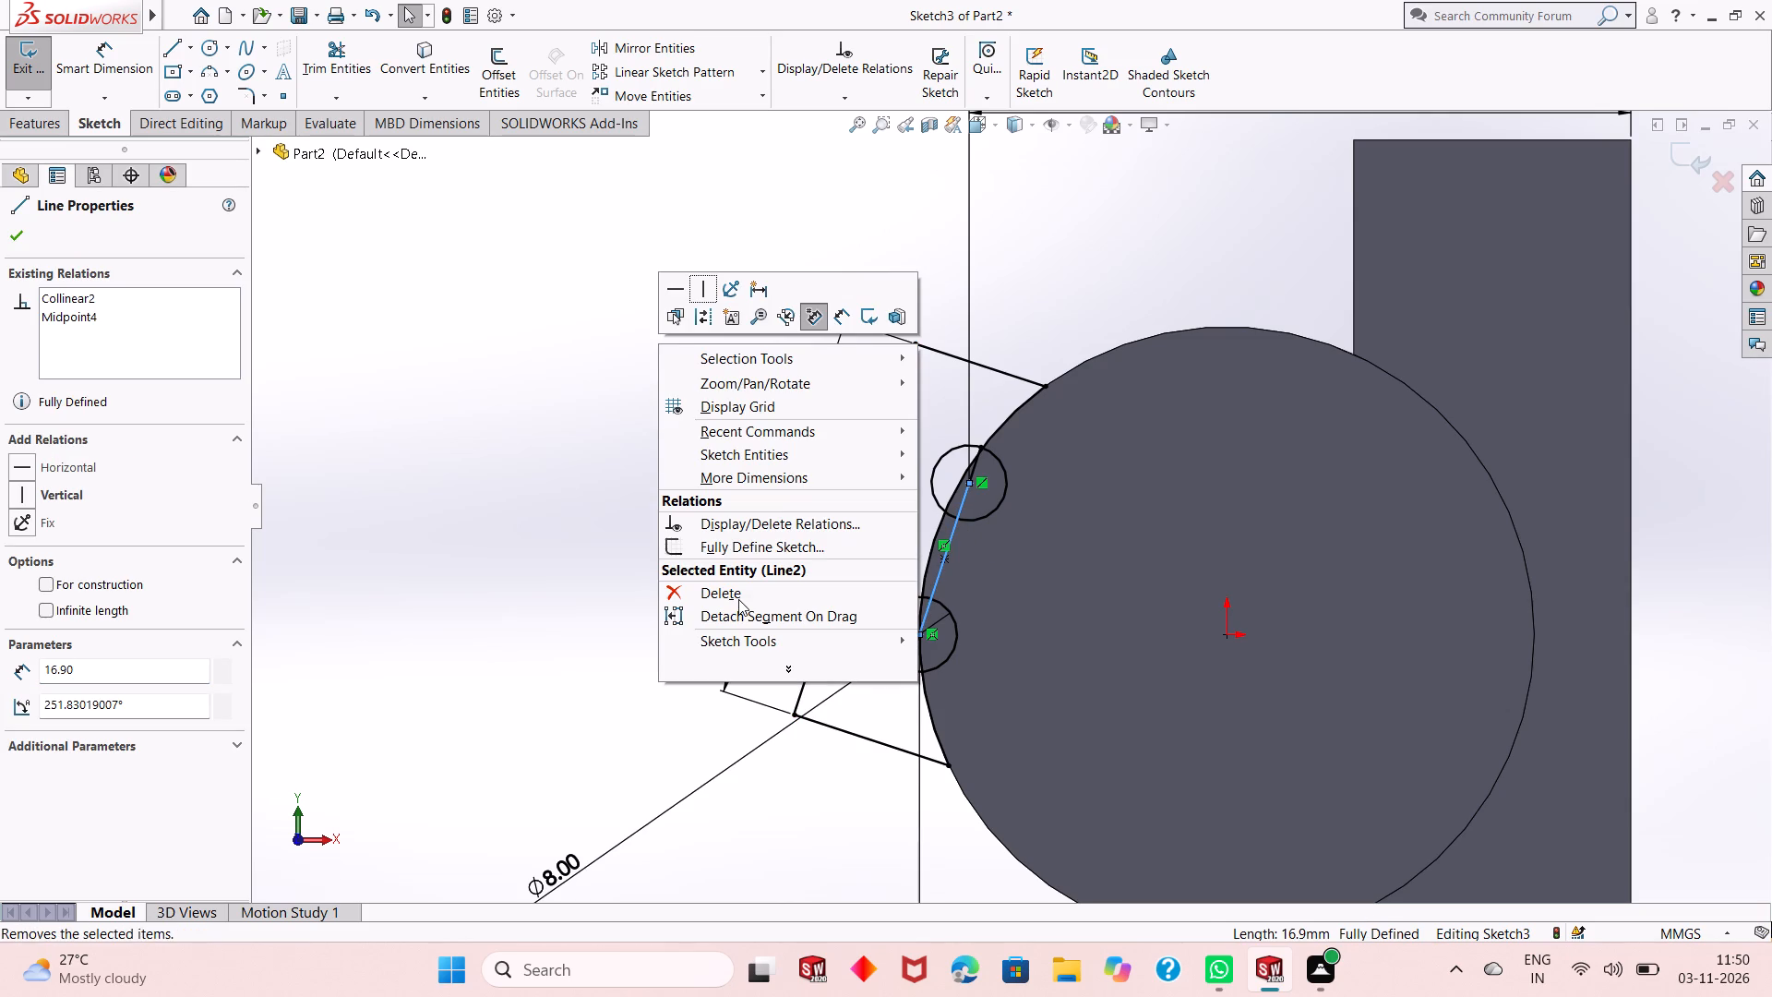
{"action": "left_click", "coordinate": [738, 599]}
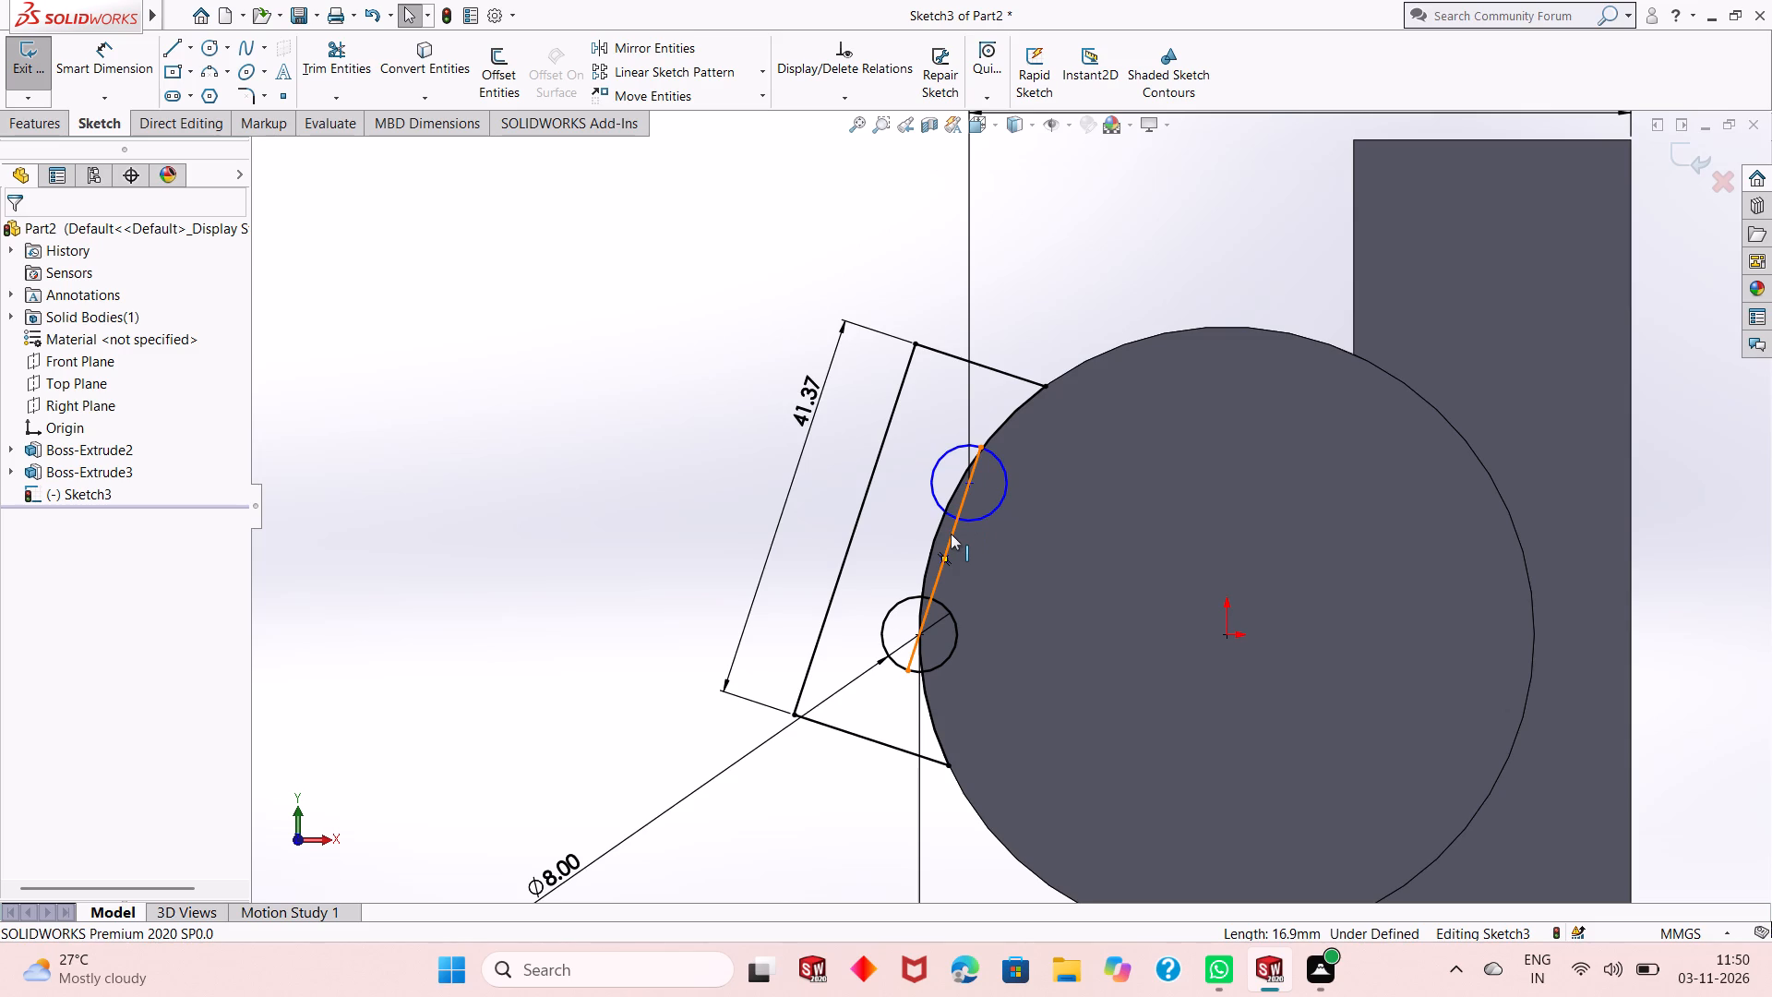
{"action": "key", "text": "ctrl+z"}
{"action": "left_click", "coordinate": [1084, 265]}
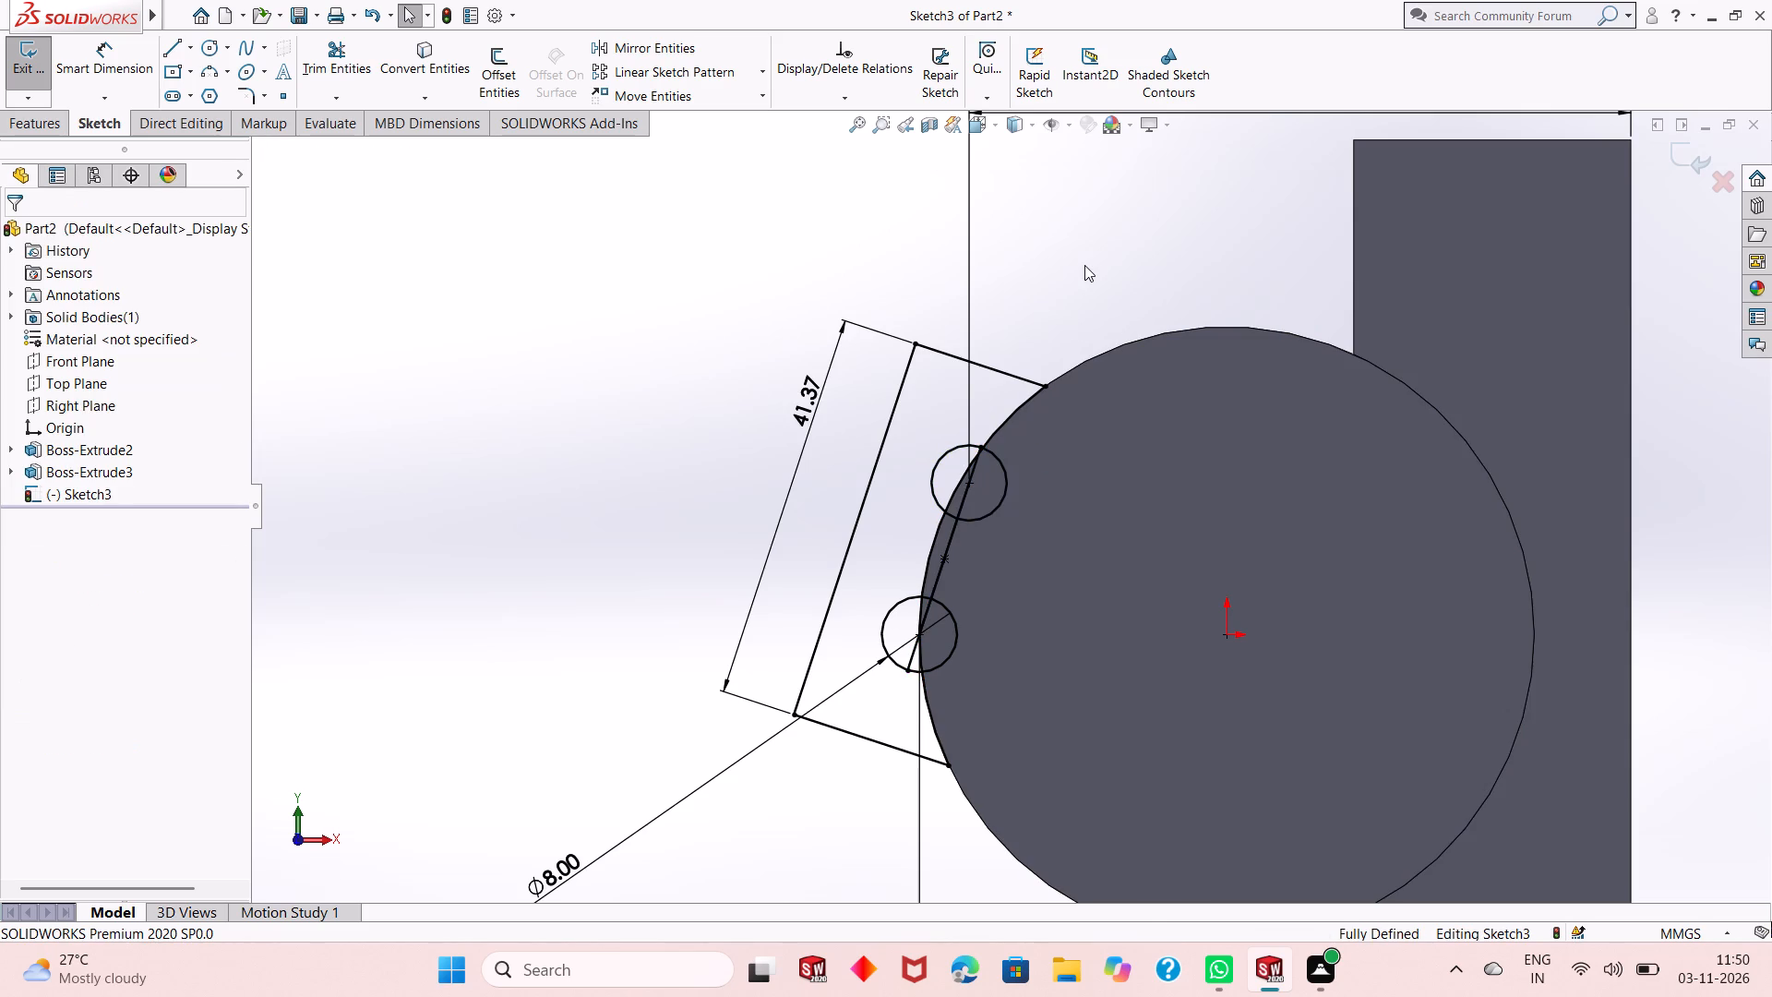
Convert the two overlapping inclined lines through the small circles' centres to construction geometry.
{"action": "scroll", "coordinate": [1019, 465], "scroll_direction": "up", "scroll_amount": 1}
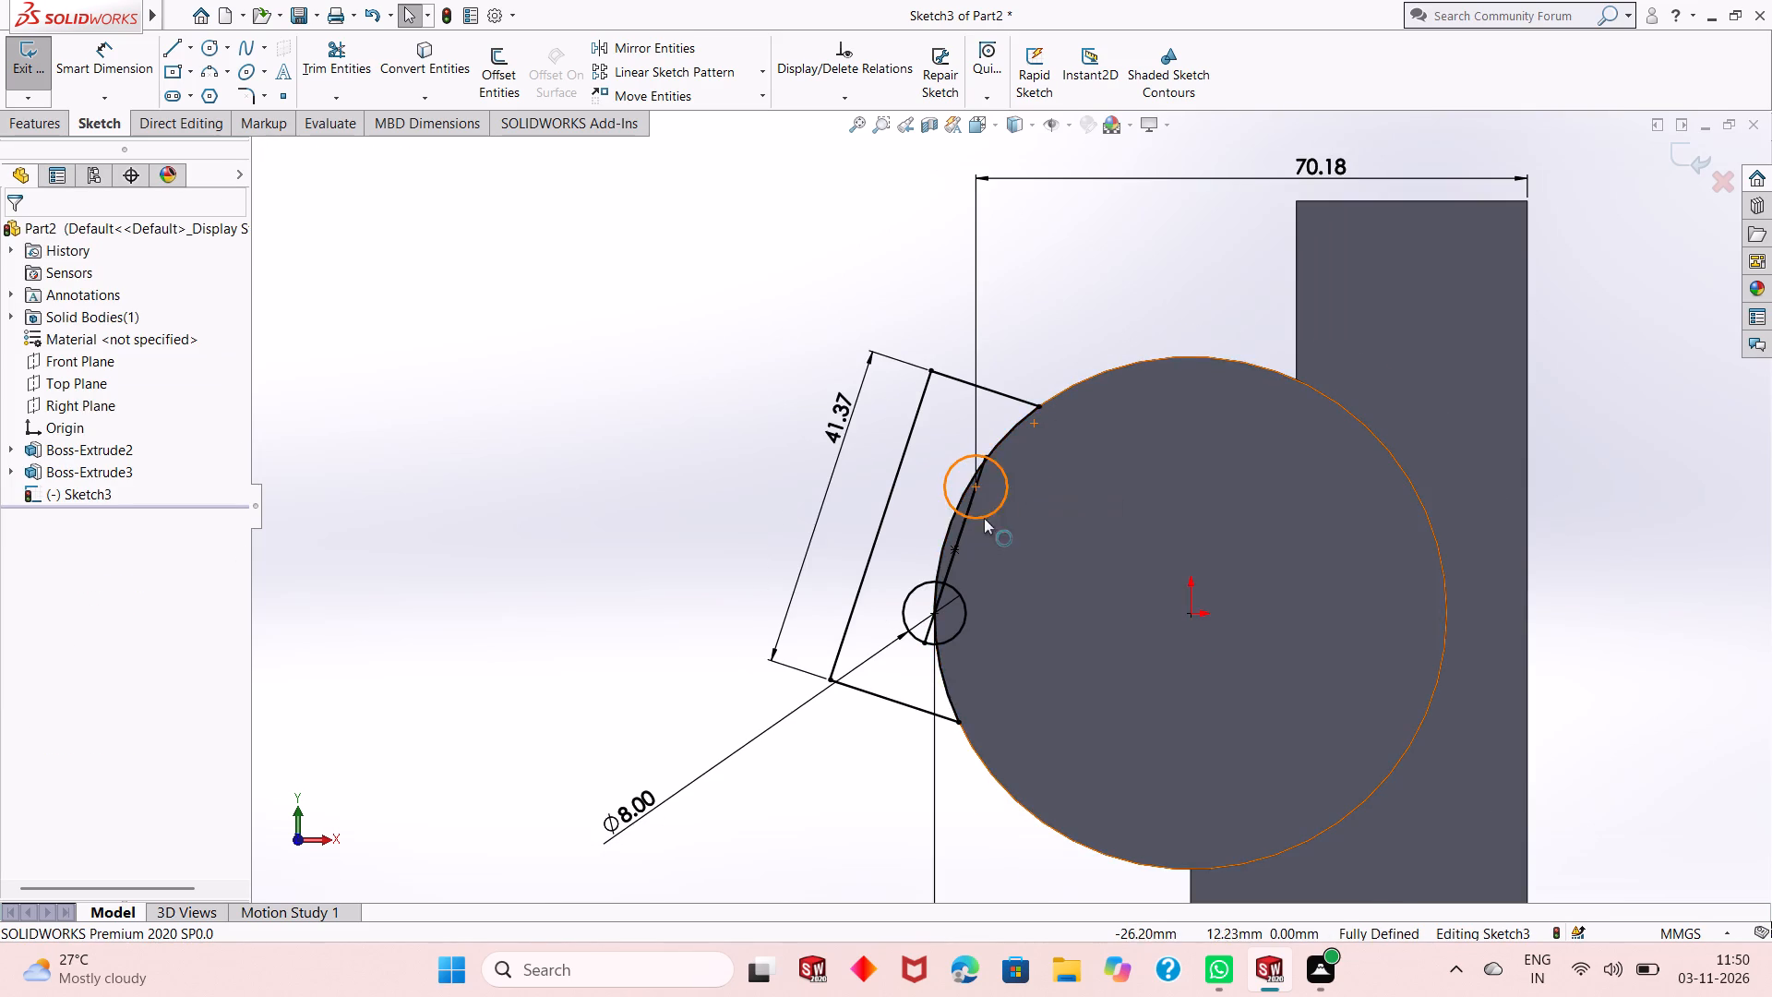
{"action": "scroll", "coordinate": [966, 576], "scroll_direction": "down", "scroll_amount": 2}
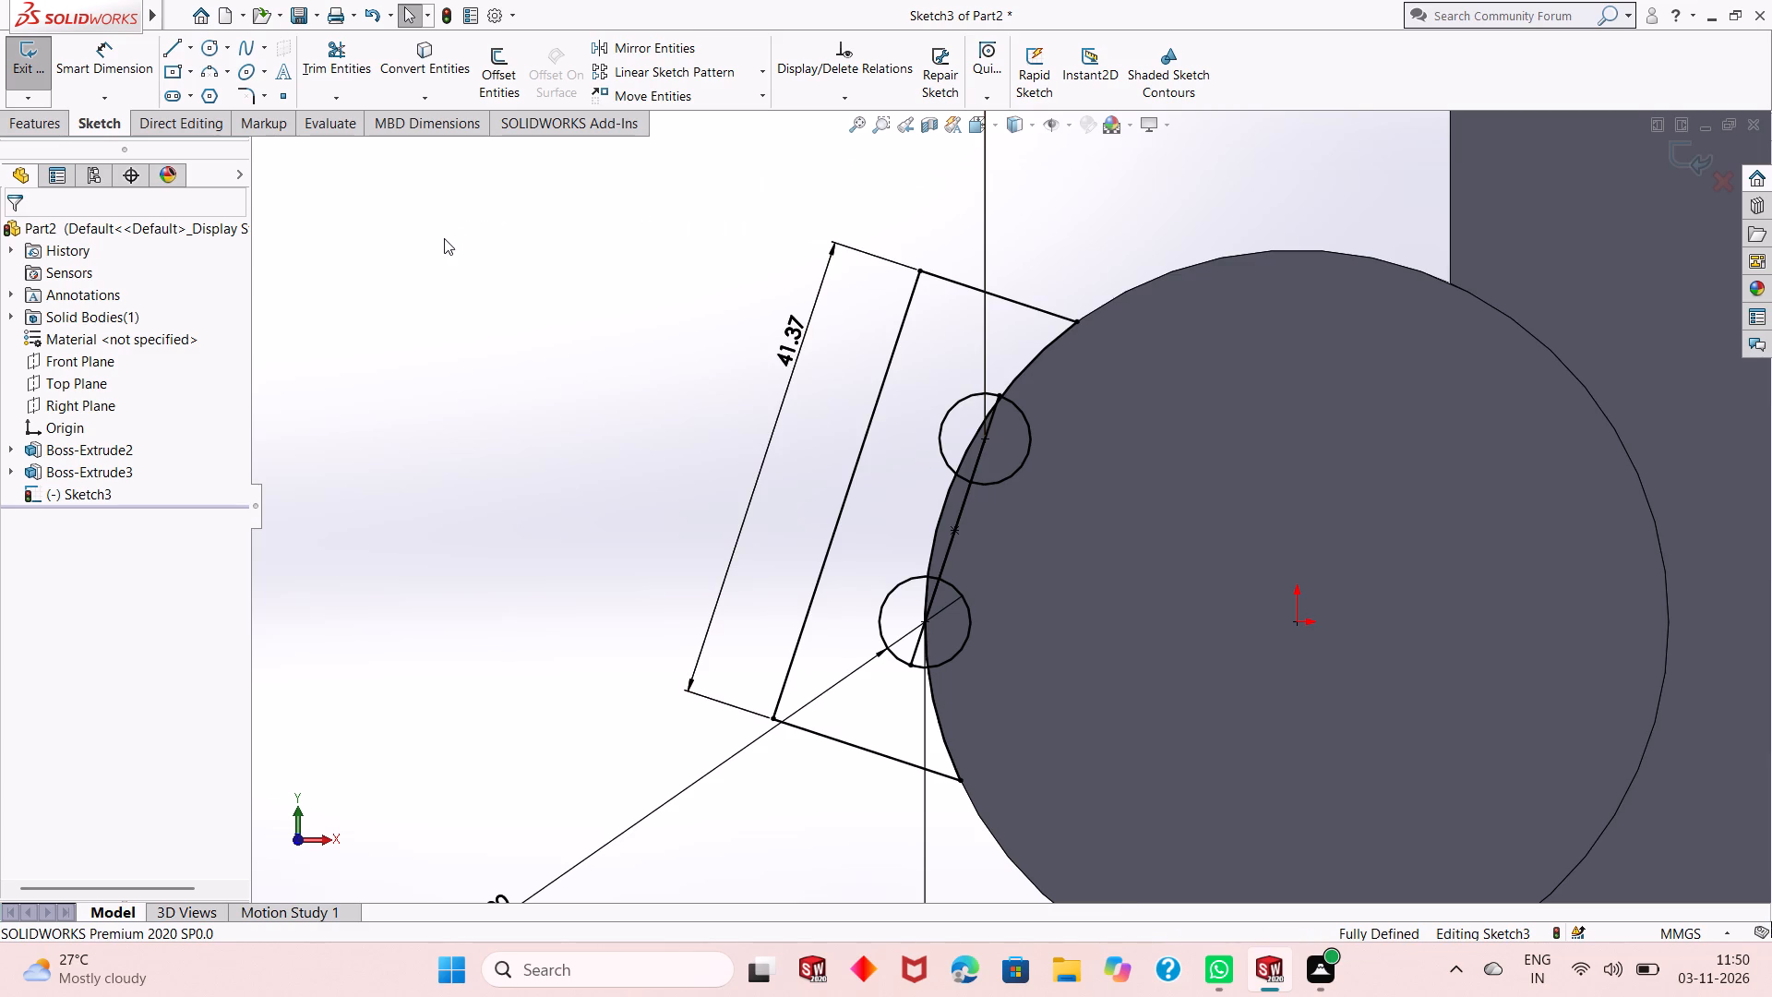
{"action": "left_click", "coordinate": [951, 547]}
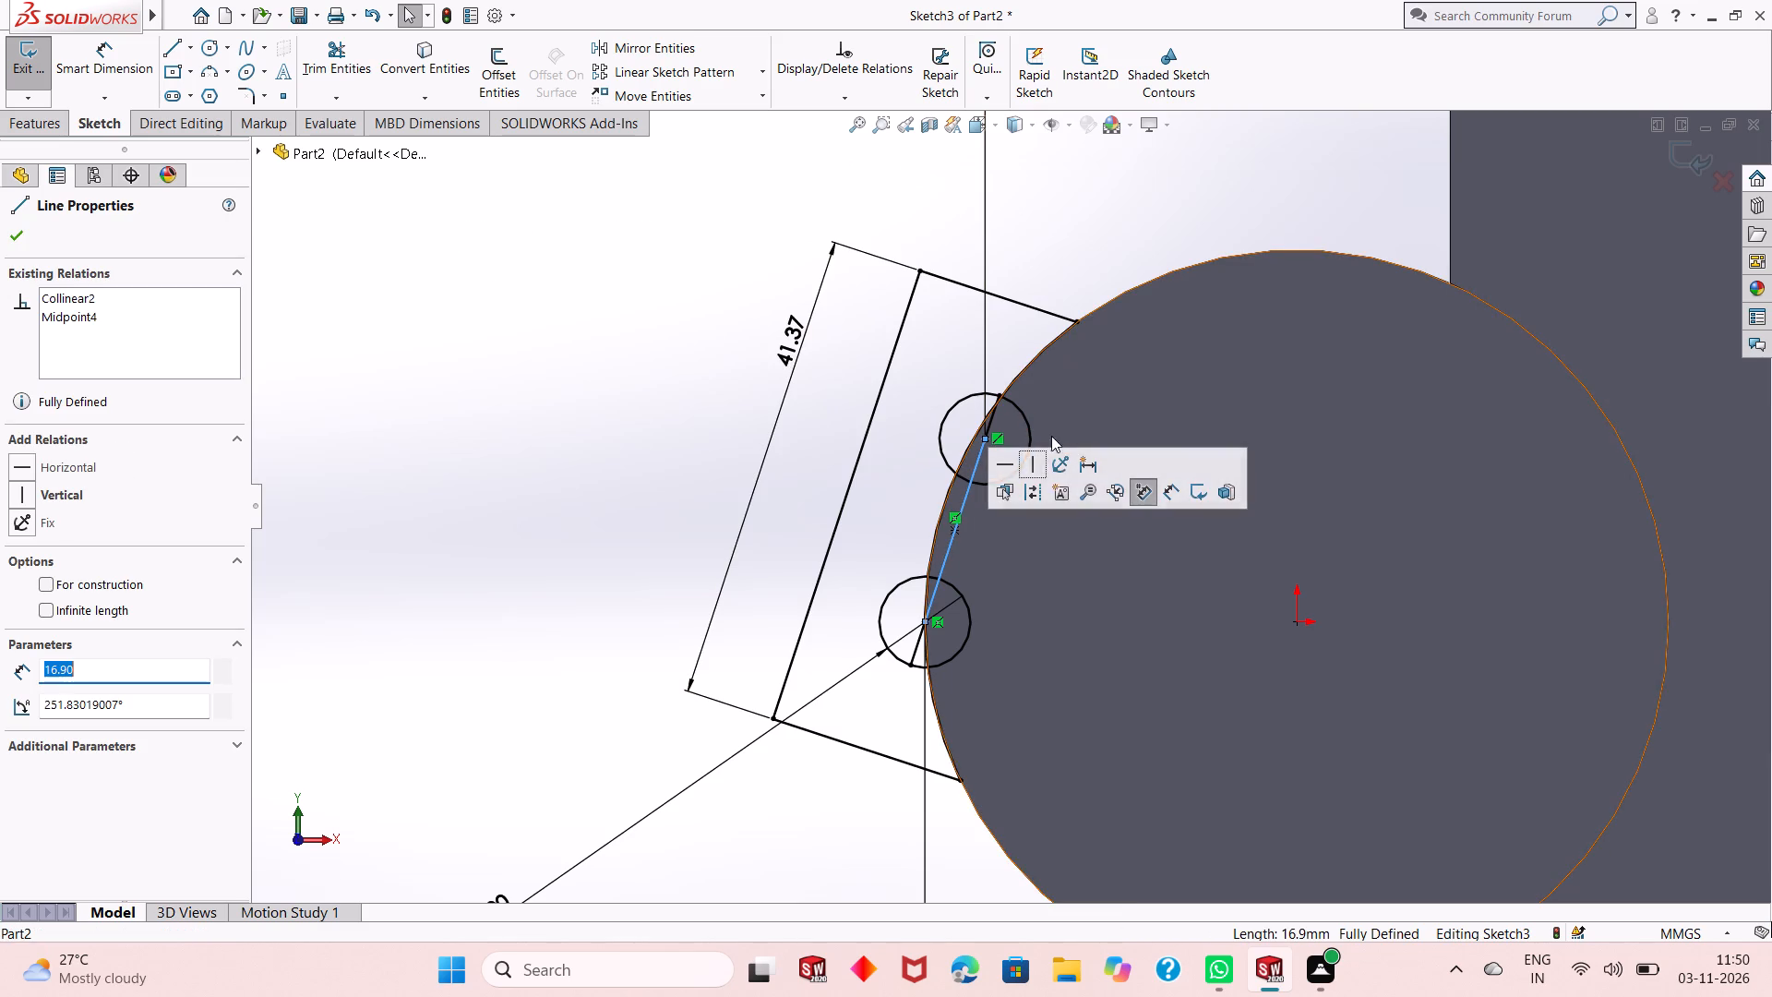
{"action": "left_click", "coordinate": [1035, 490]}
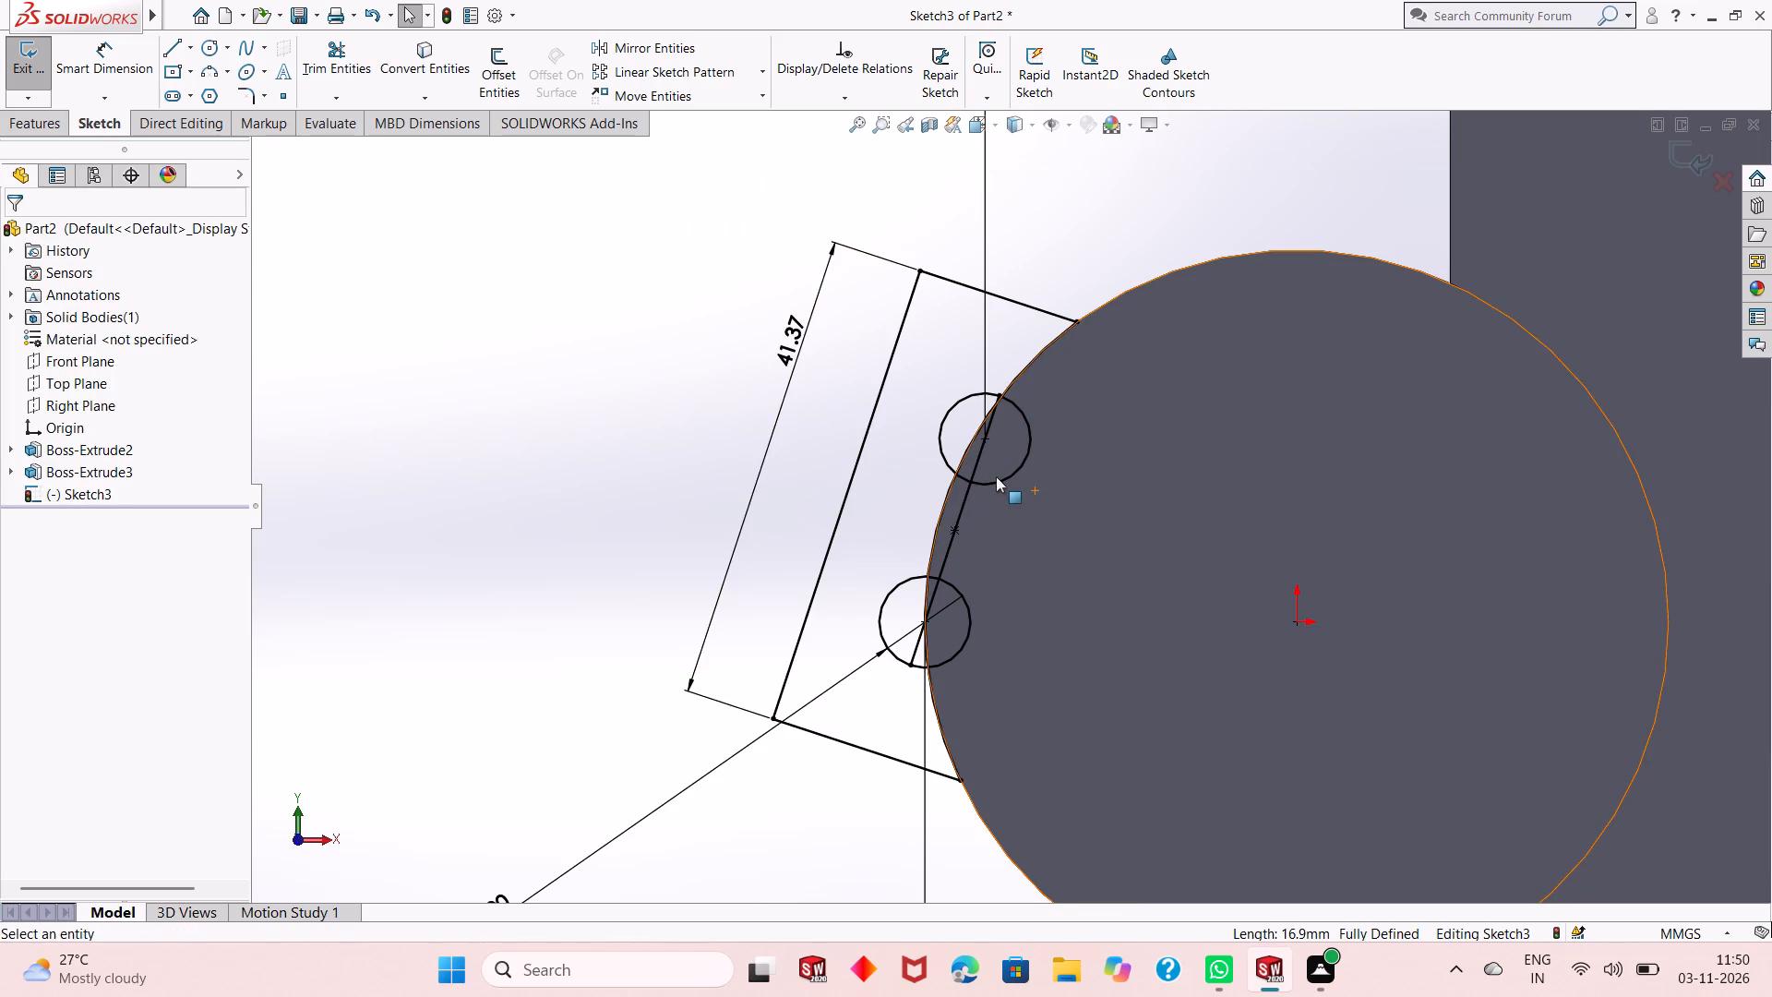
{"action": "left_click", "coordinate": [981, 458]}
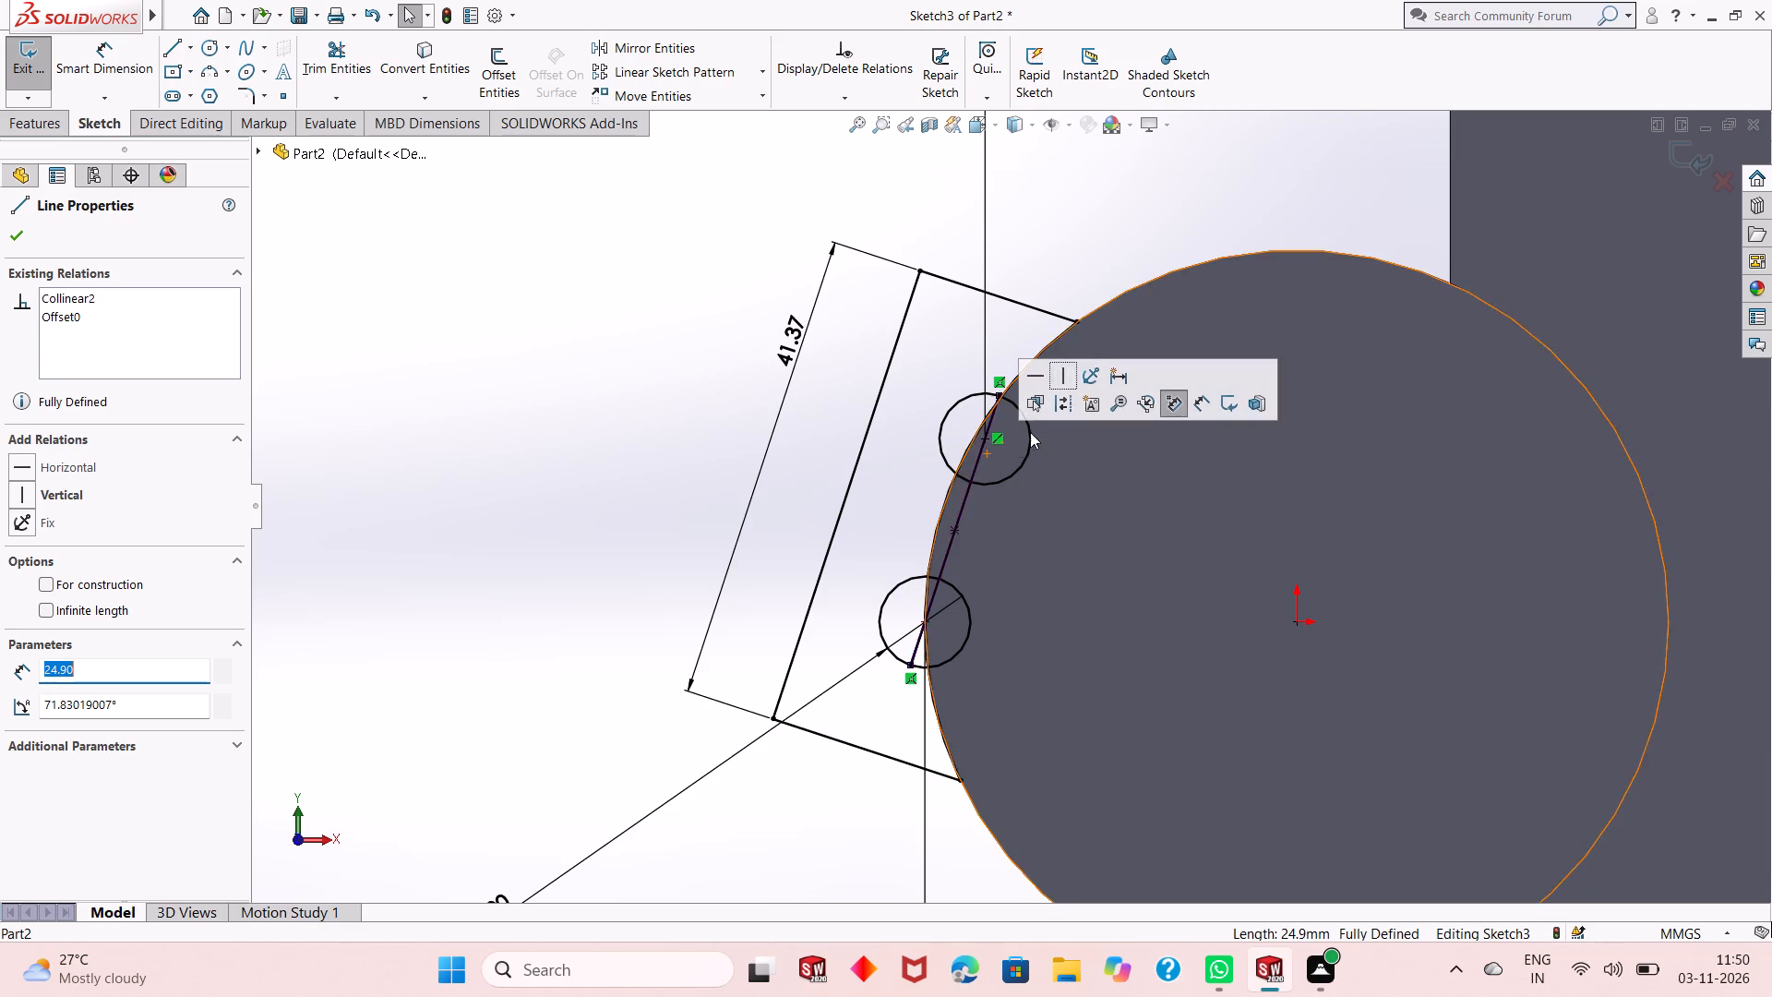
{"action": "left_click", "coordinate": [1060, 414]}
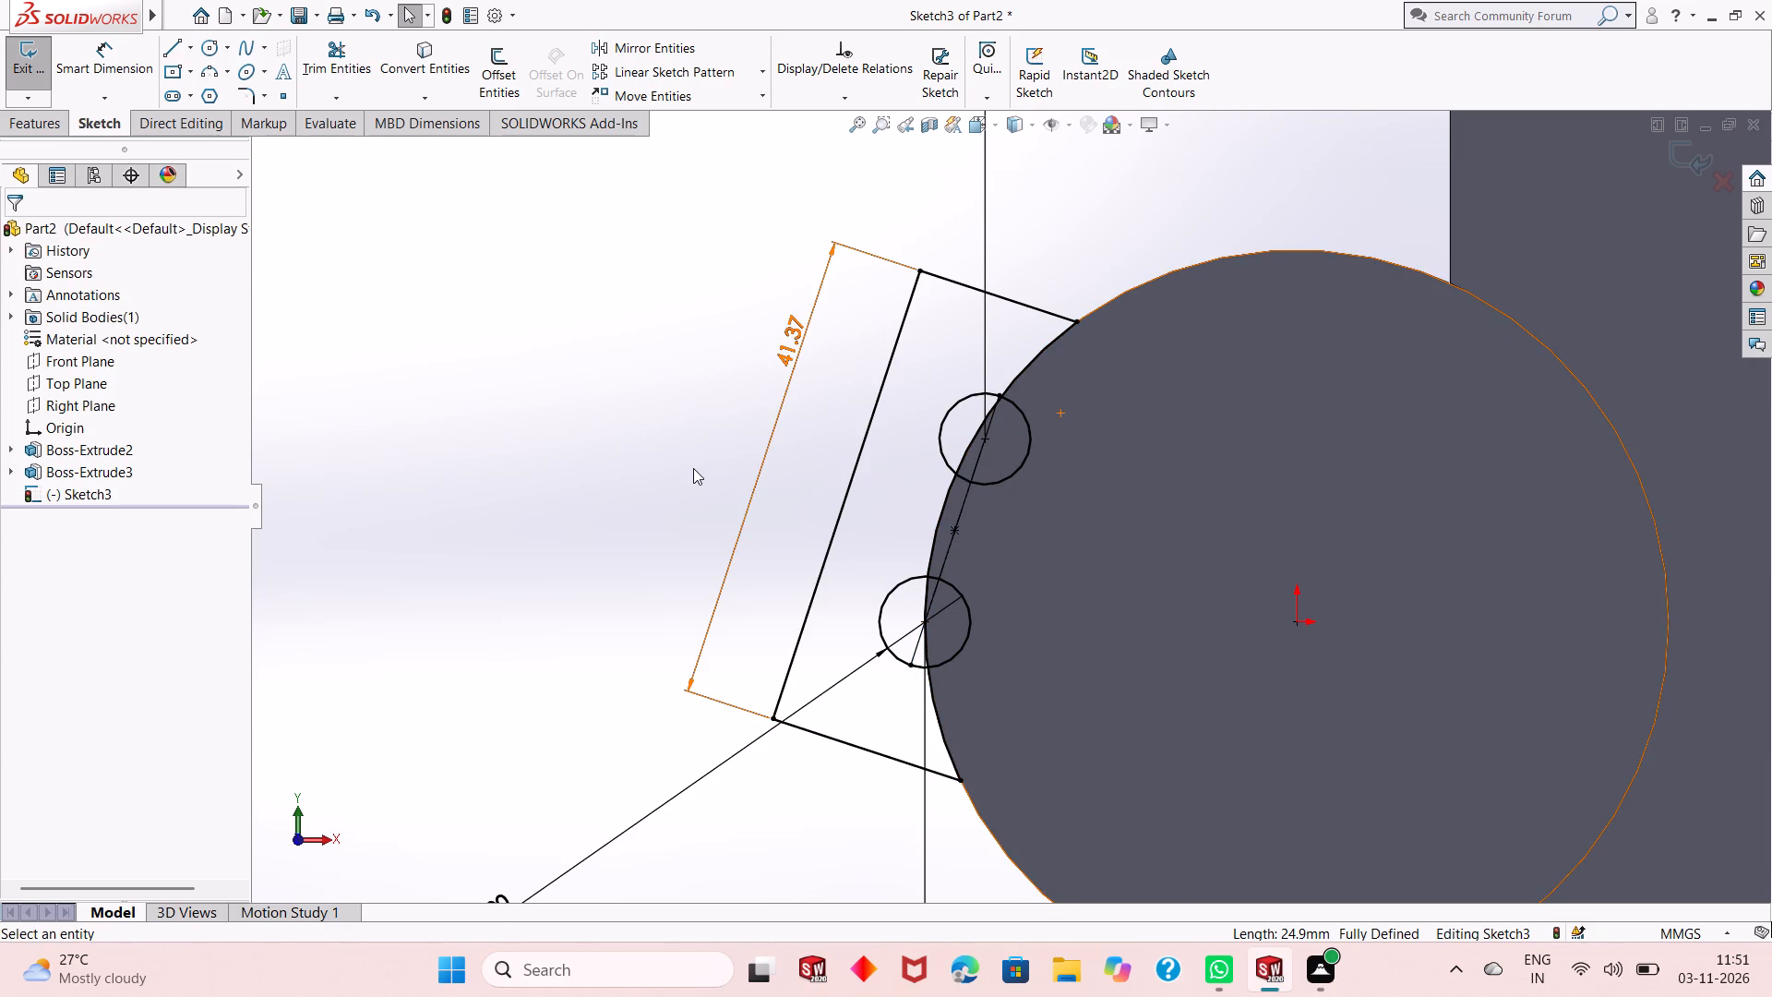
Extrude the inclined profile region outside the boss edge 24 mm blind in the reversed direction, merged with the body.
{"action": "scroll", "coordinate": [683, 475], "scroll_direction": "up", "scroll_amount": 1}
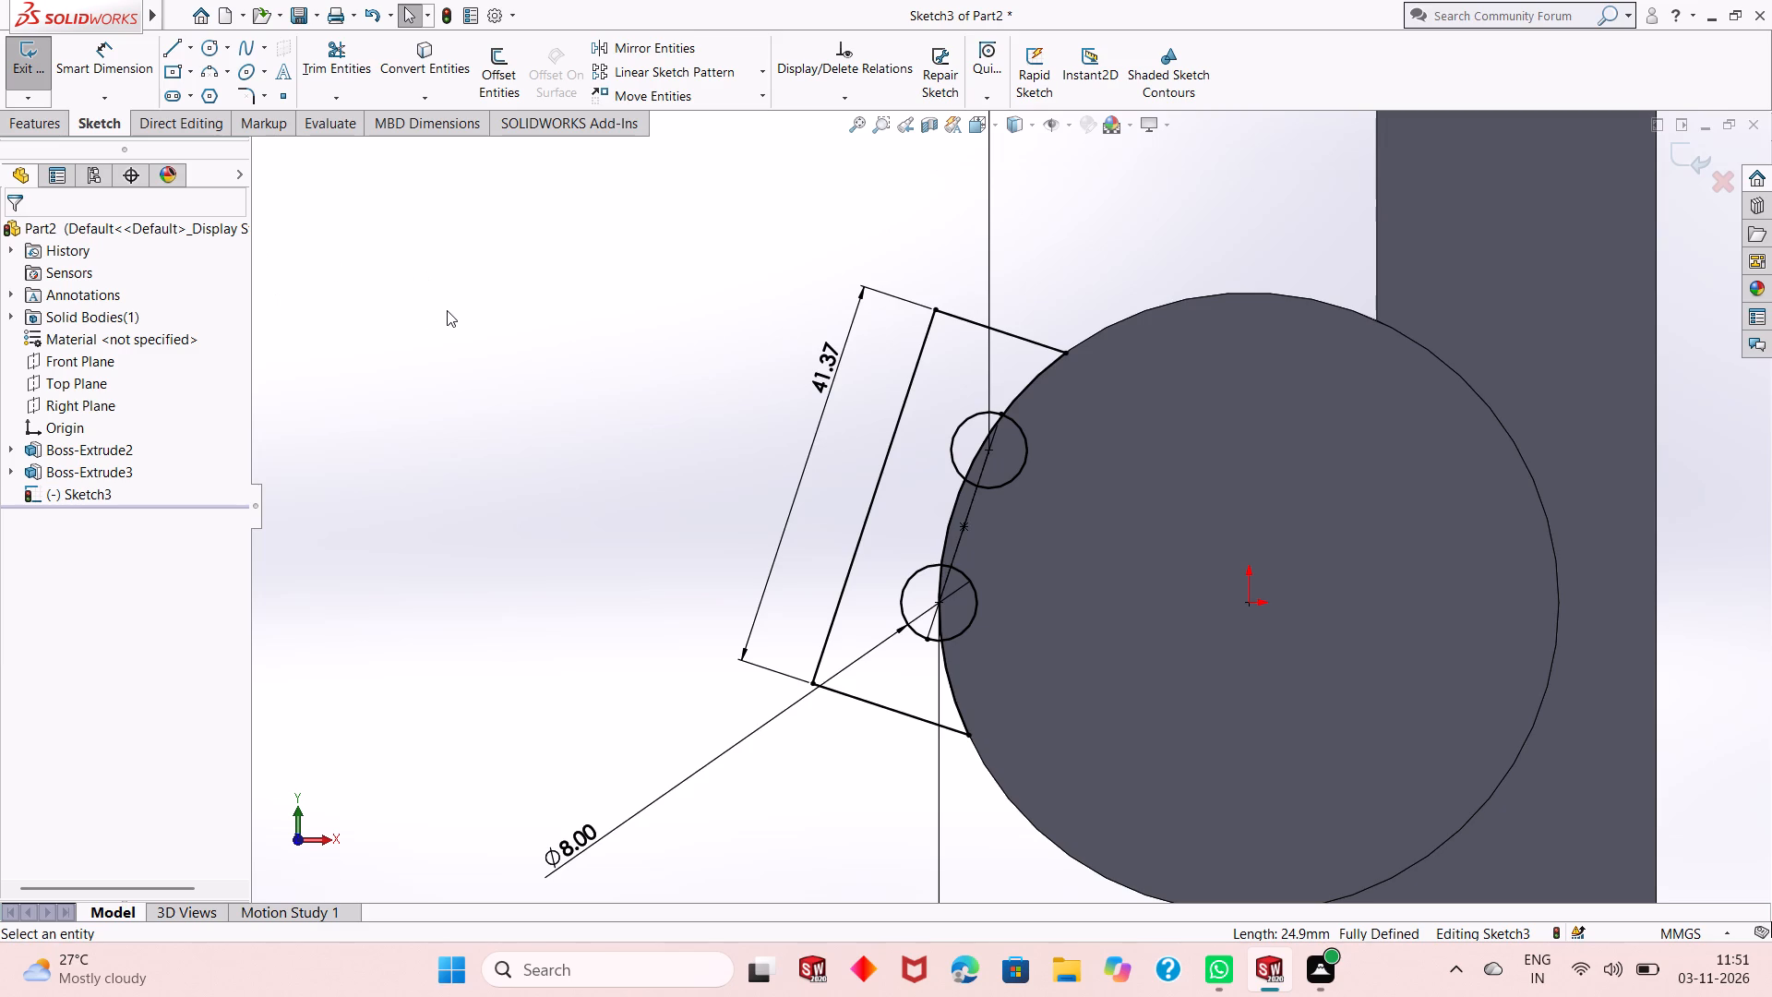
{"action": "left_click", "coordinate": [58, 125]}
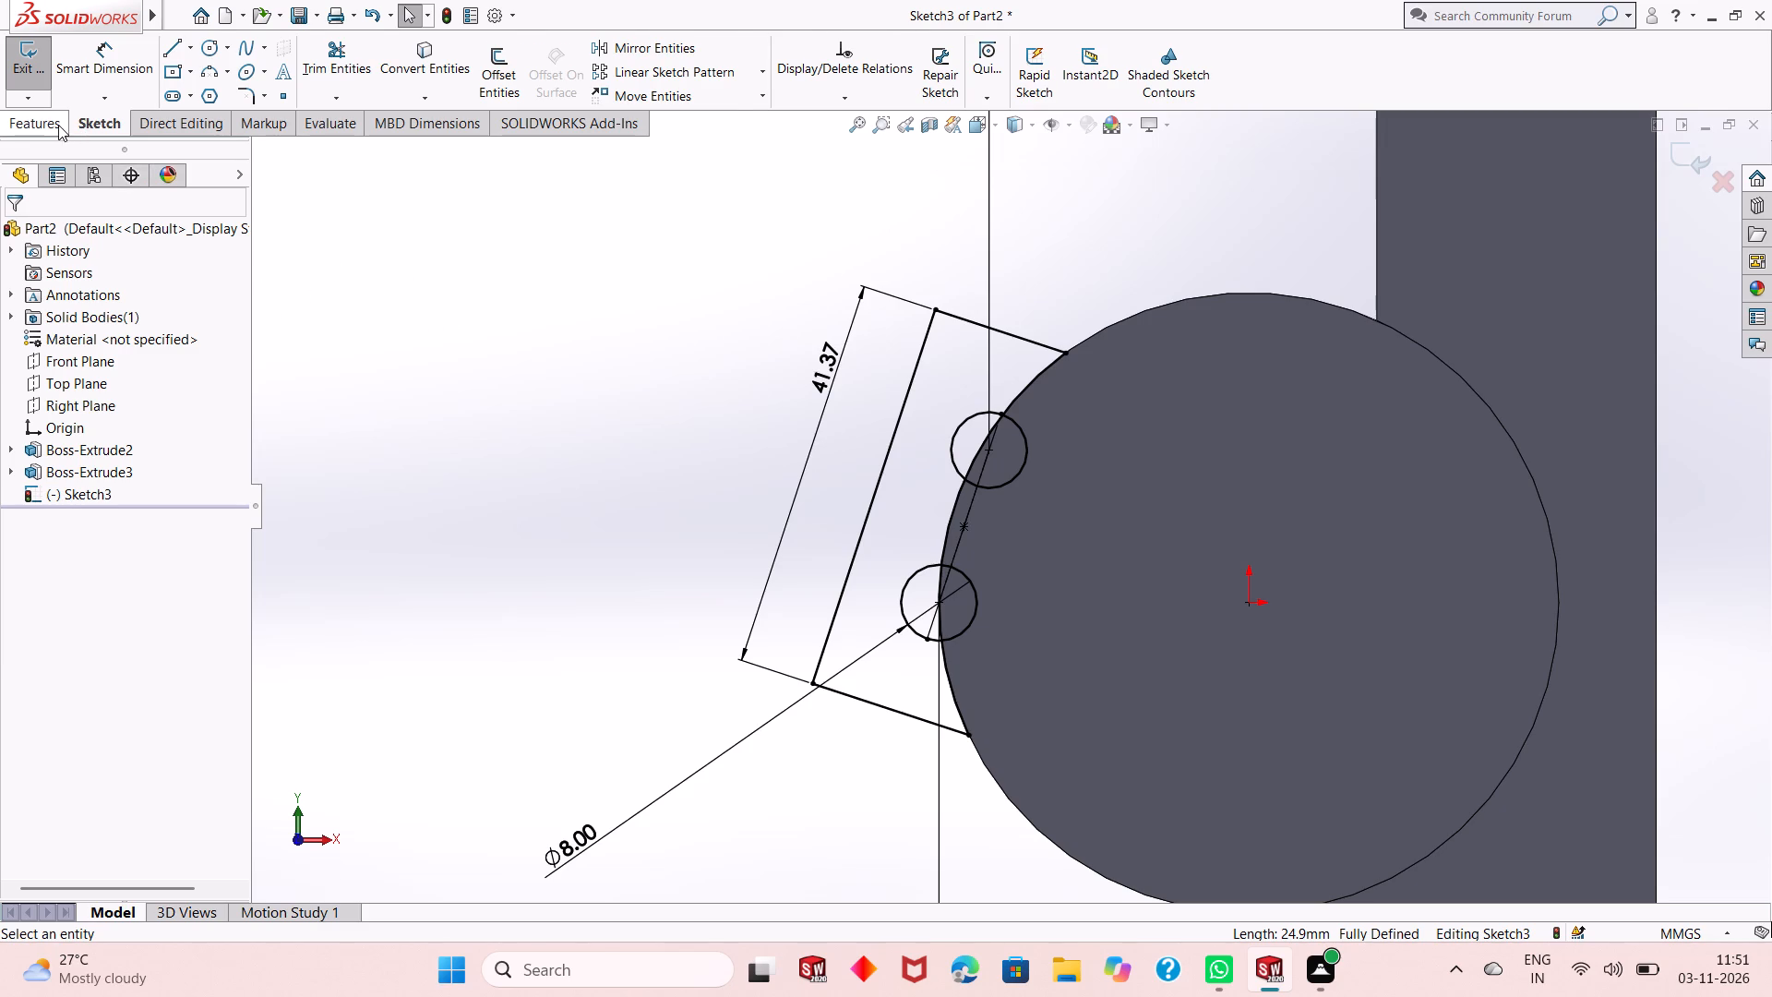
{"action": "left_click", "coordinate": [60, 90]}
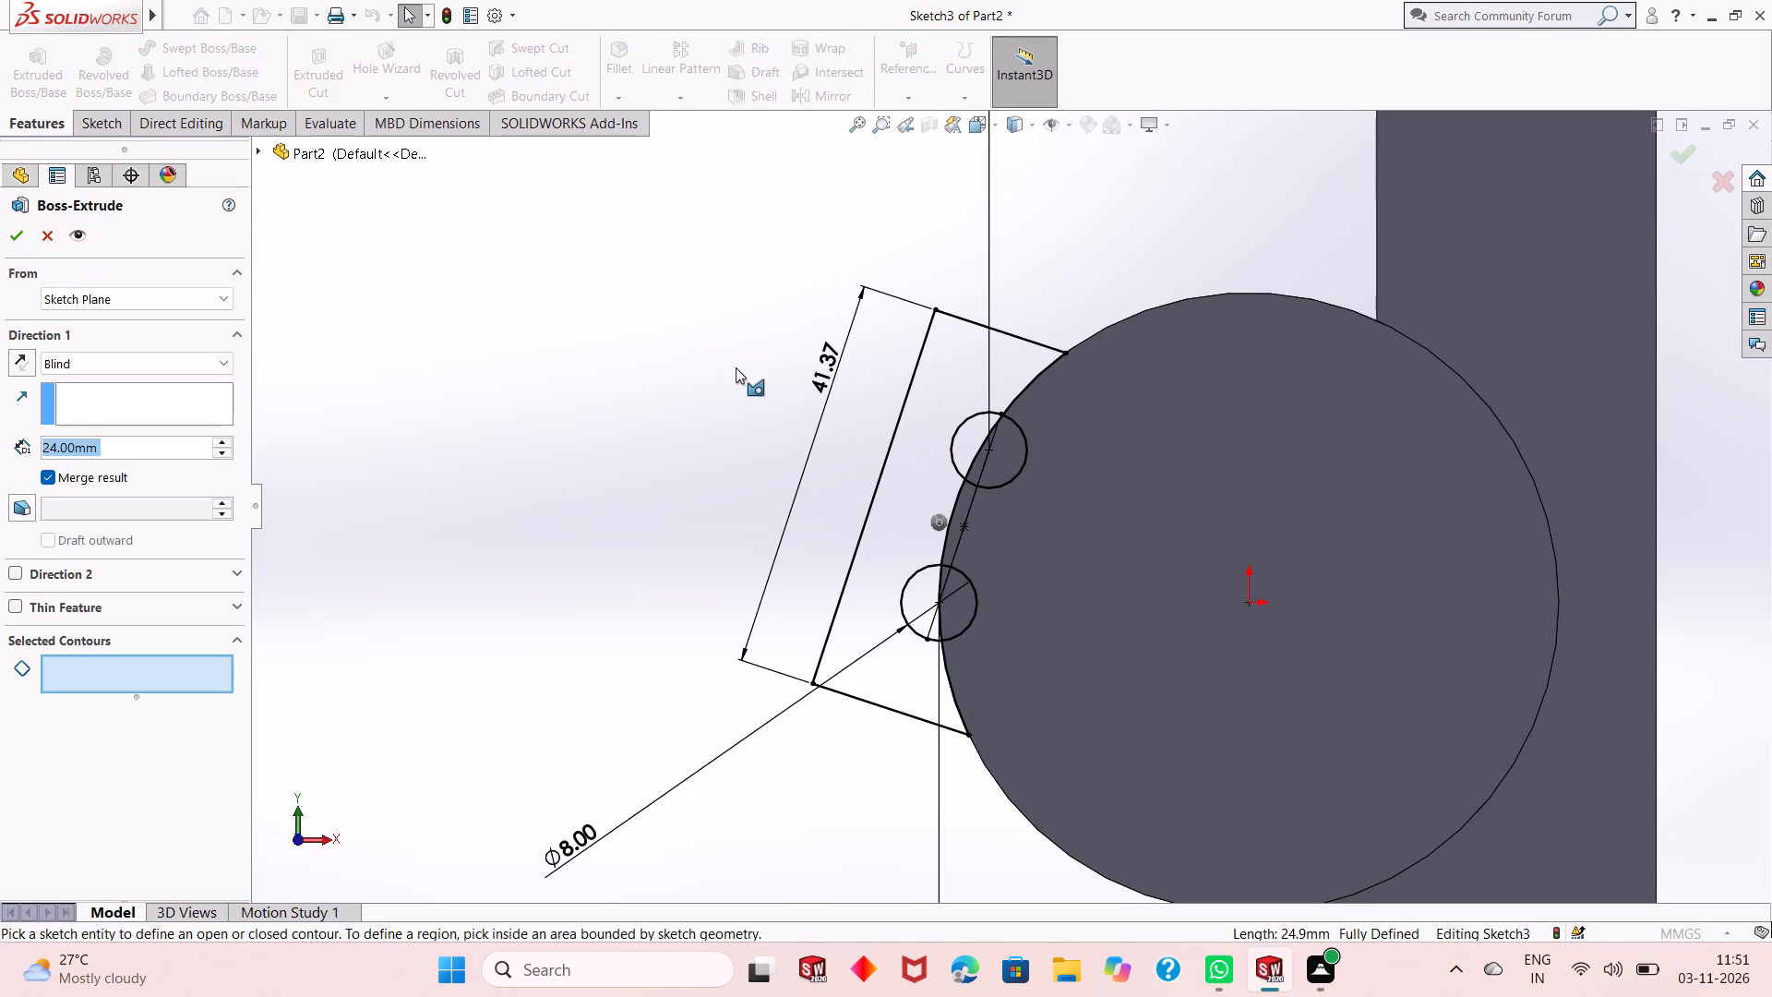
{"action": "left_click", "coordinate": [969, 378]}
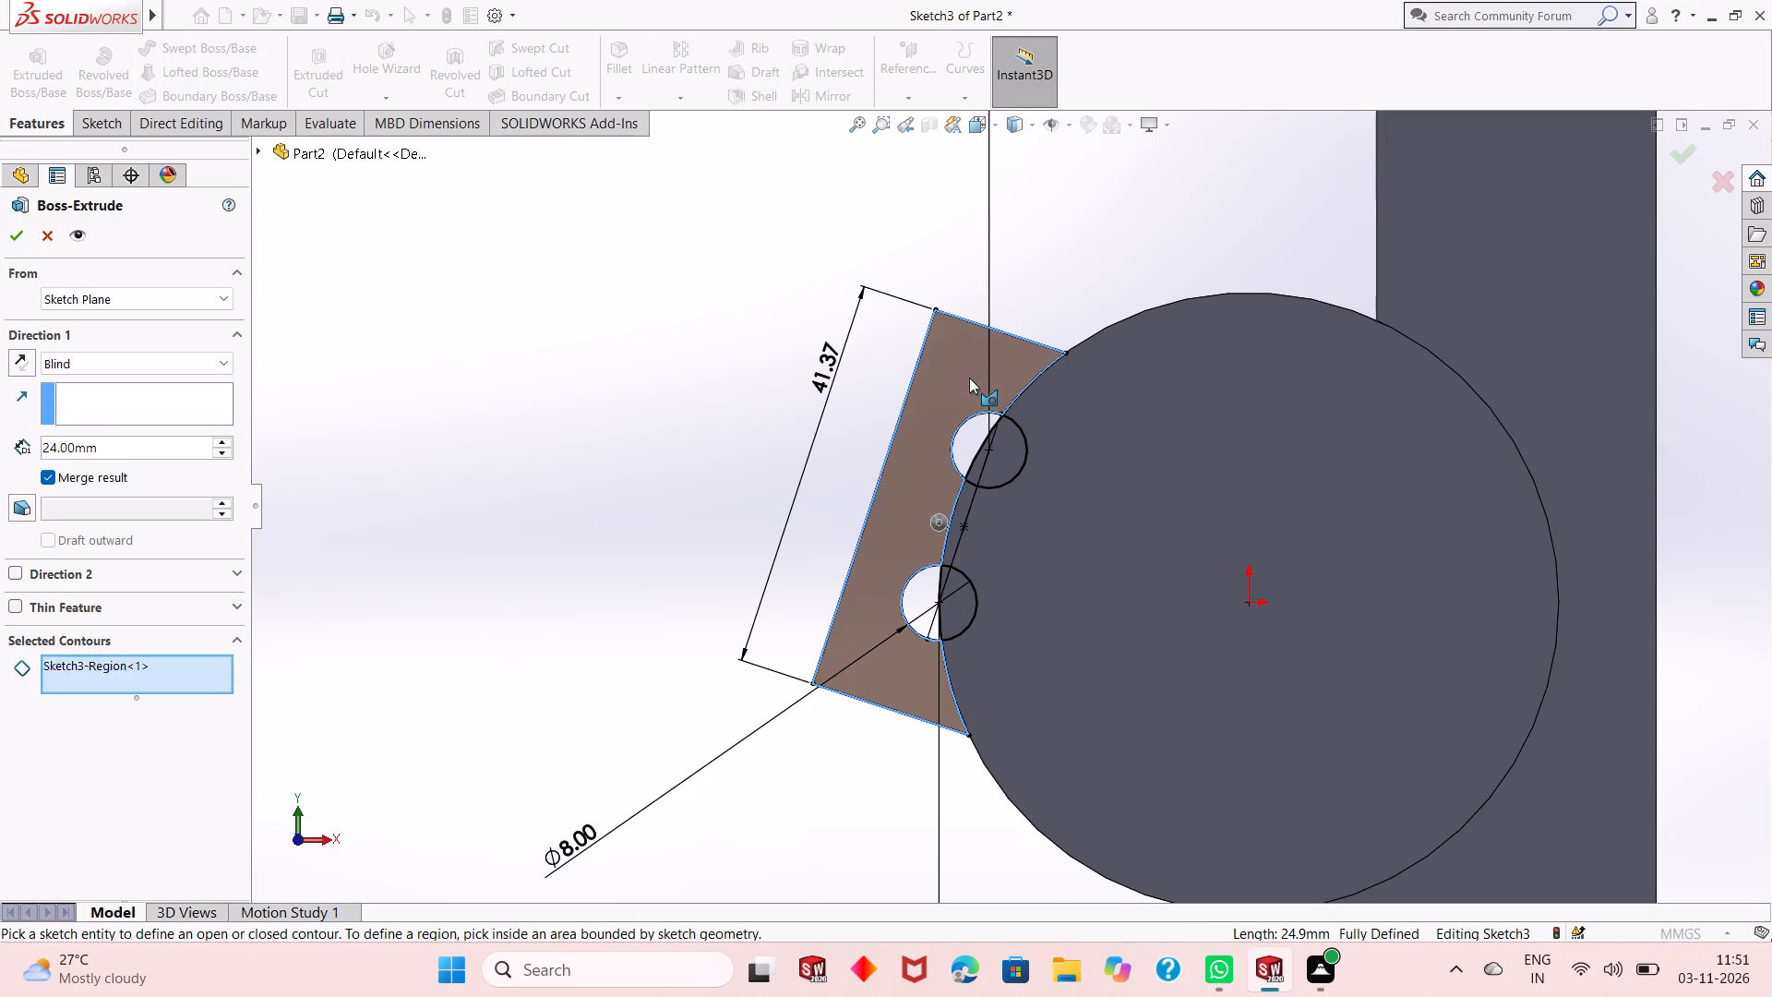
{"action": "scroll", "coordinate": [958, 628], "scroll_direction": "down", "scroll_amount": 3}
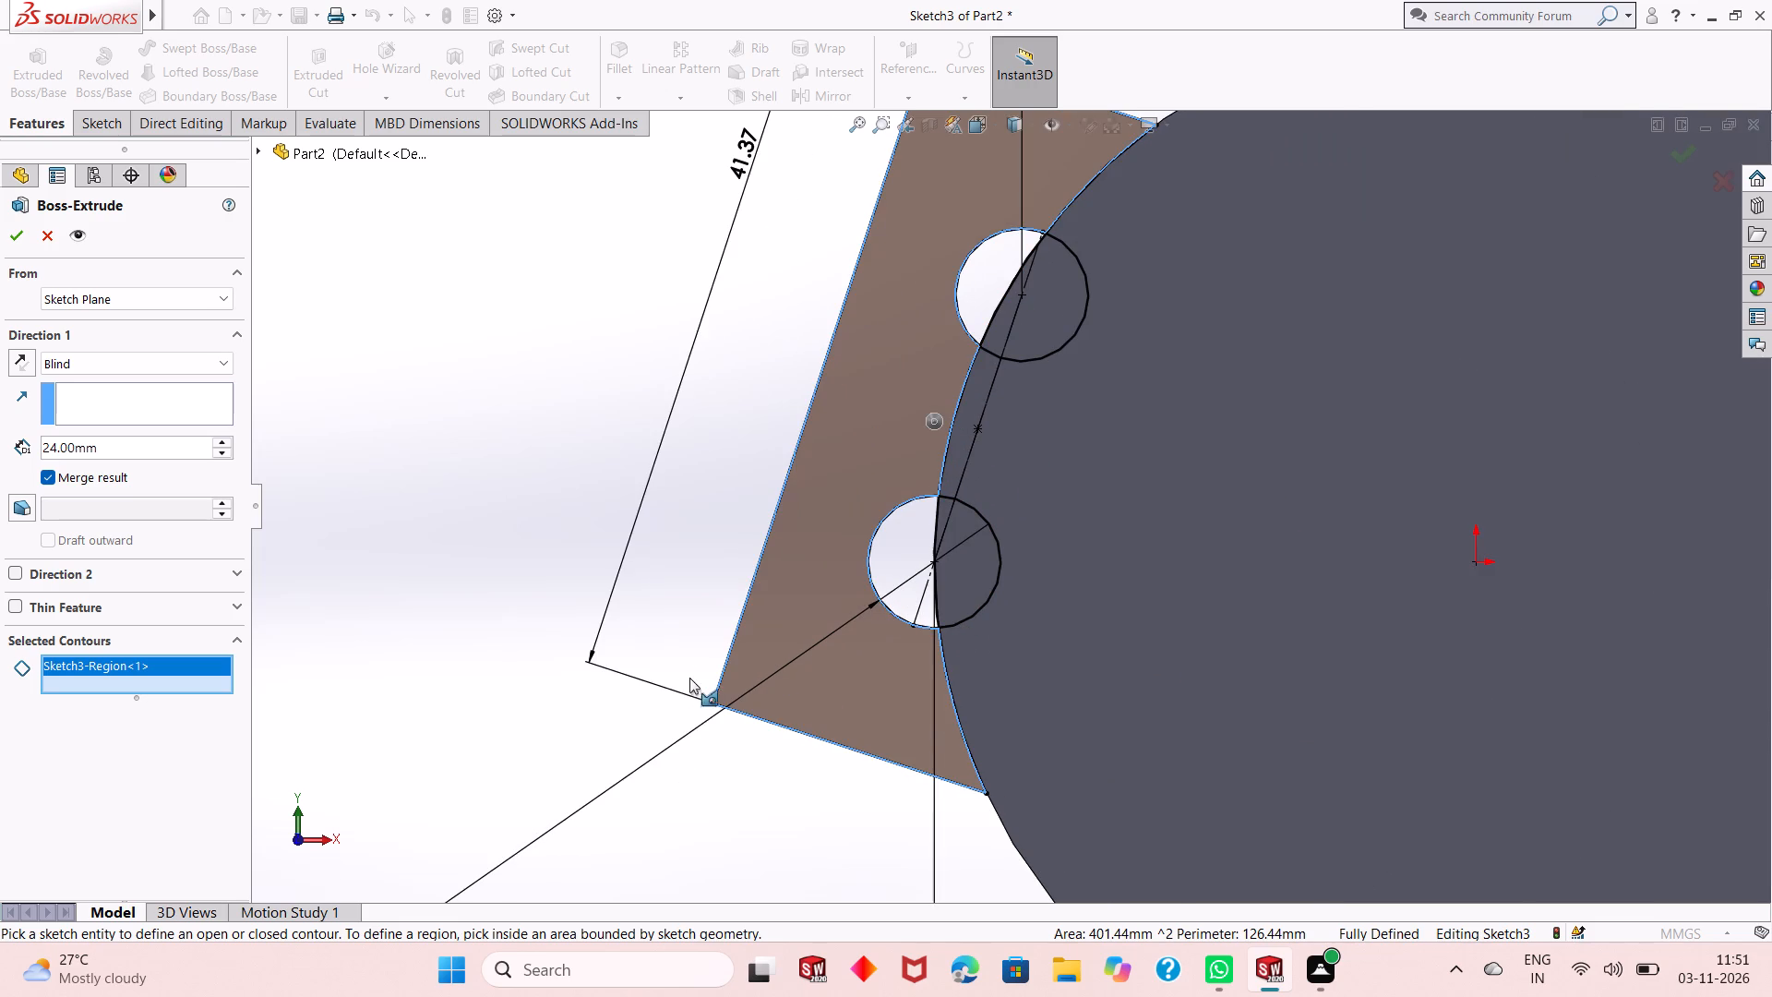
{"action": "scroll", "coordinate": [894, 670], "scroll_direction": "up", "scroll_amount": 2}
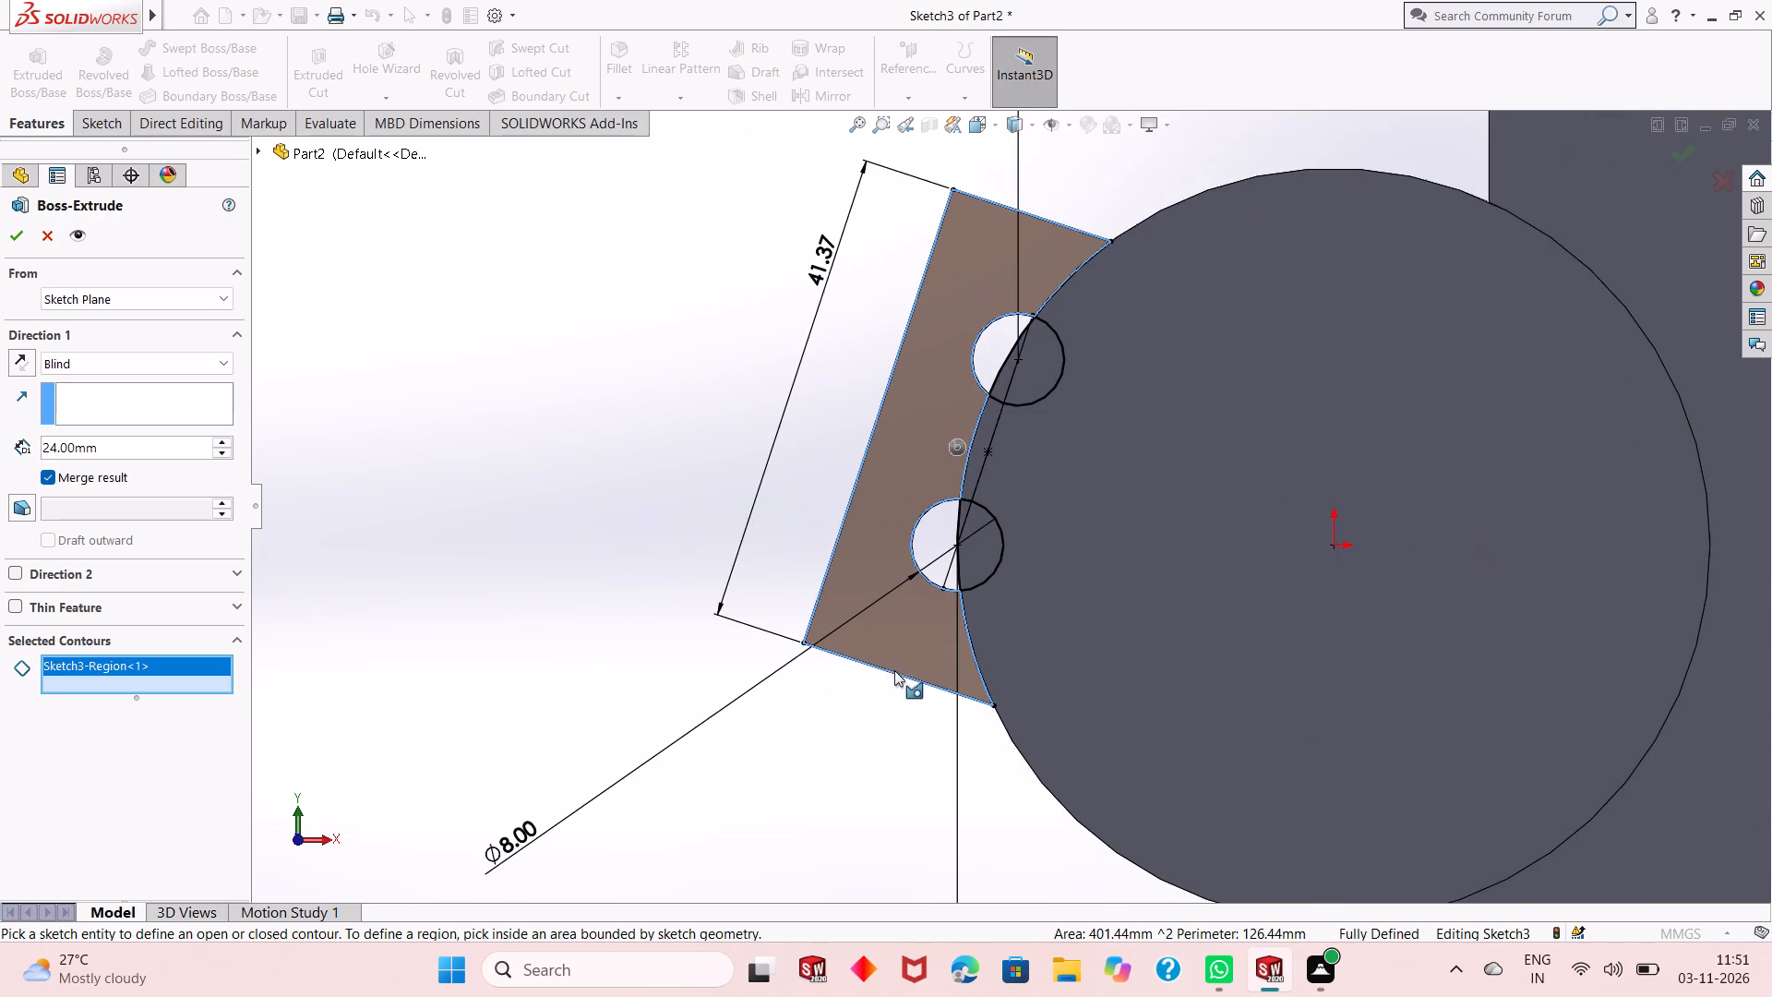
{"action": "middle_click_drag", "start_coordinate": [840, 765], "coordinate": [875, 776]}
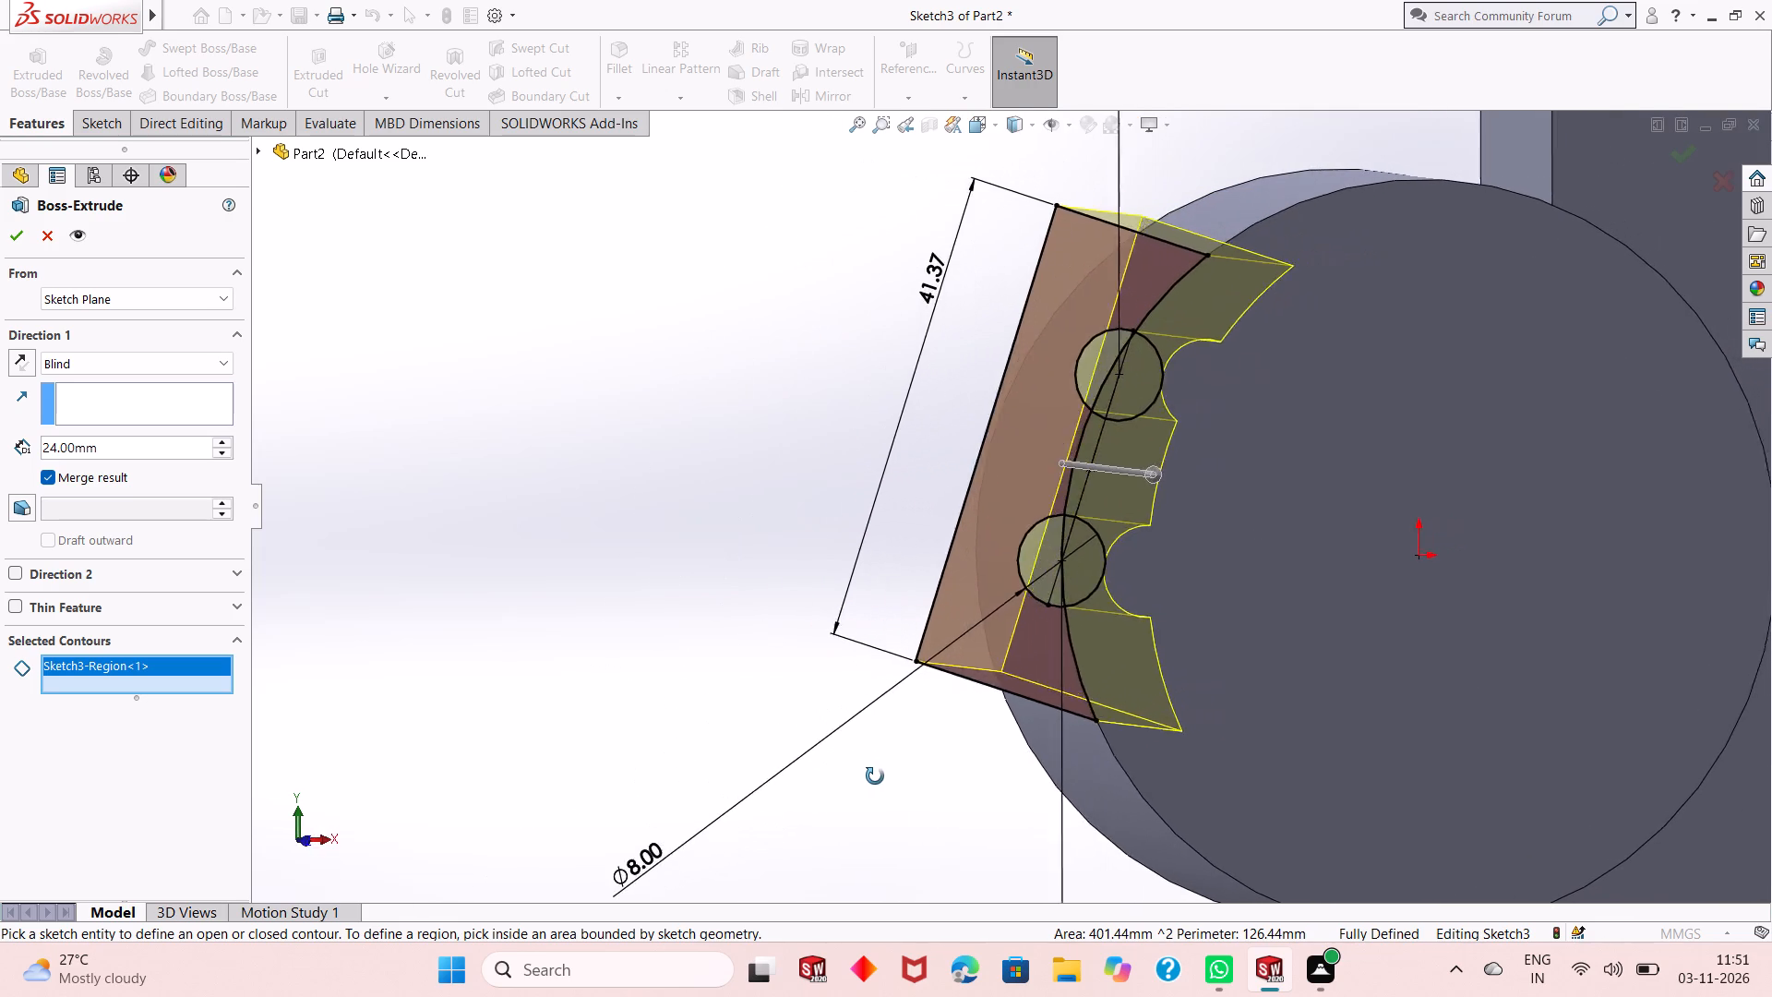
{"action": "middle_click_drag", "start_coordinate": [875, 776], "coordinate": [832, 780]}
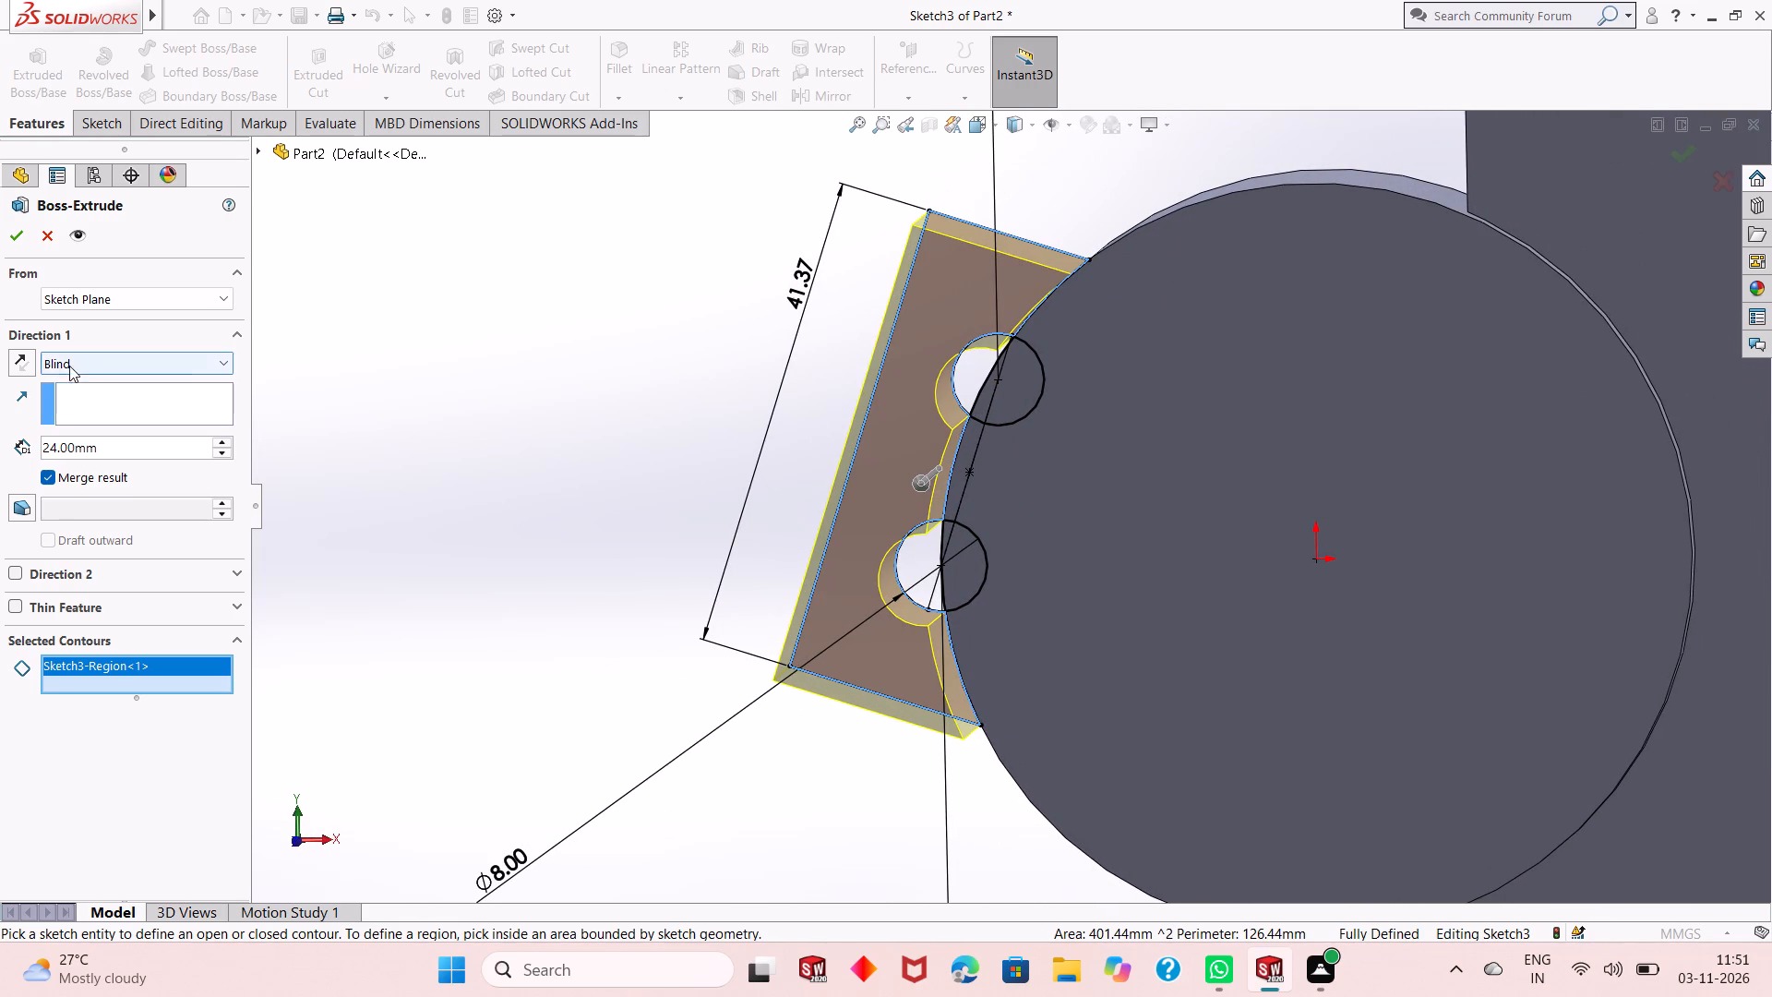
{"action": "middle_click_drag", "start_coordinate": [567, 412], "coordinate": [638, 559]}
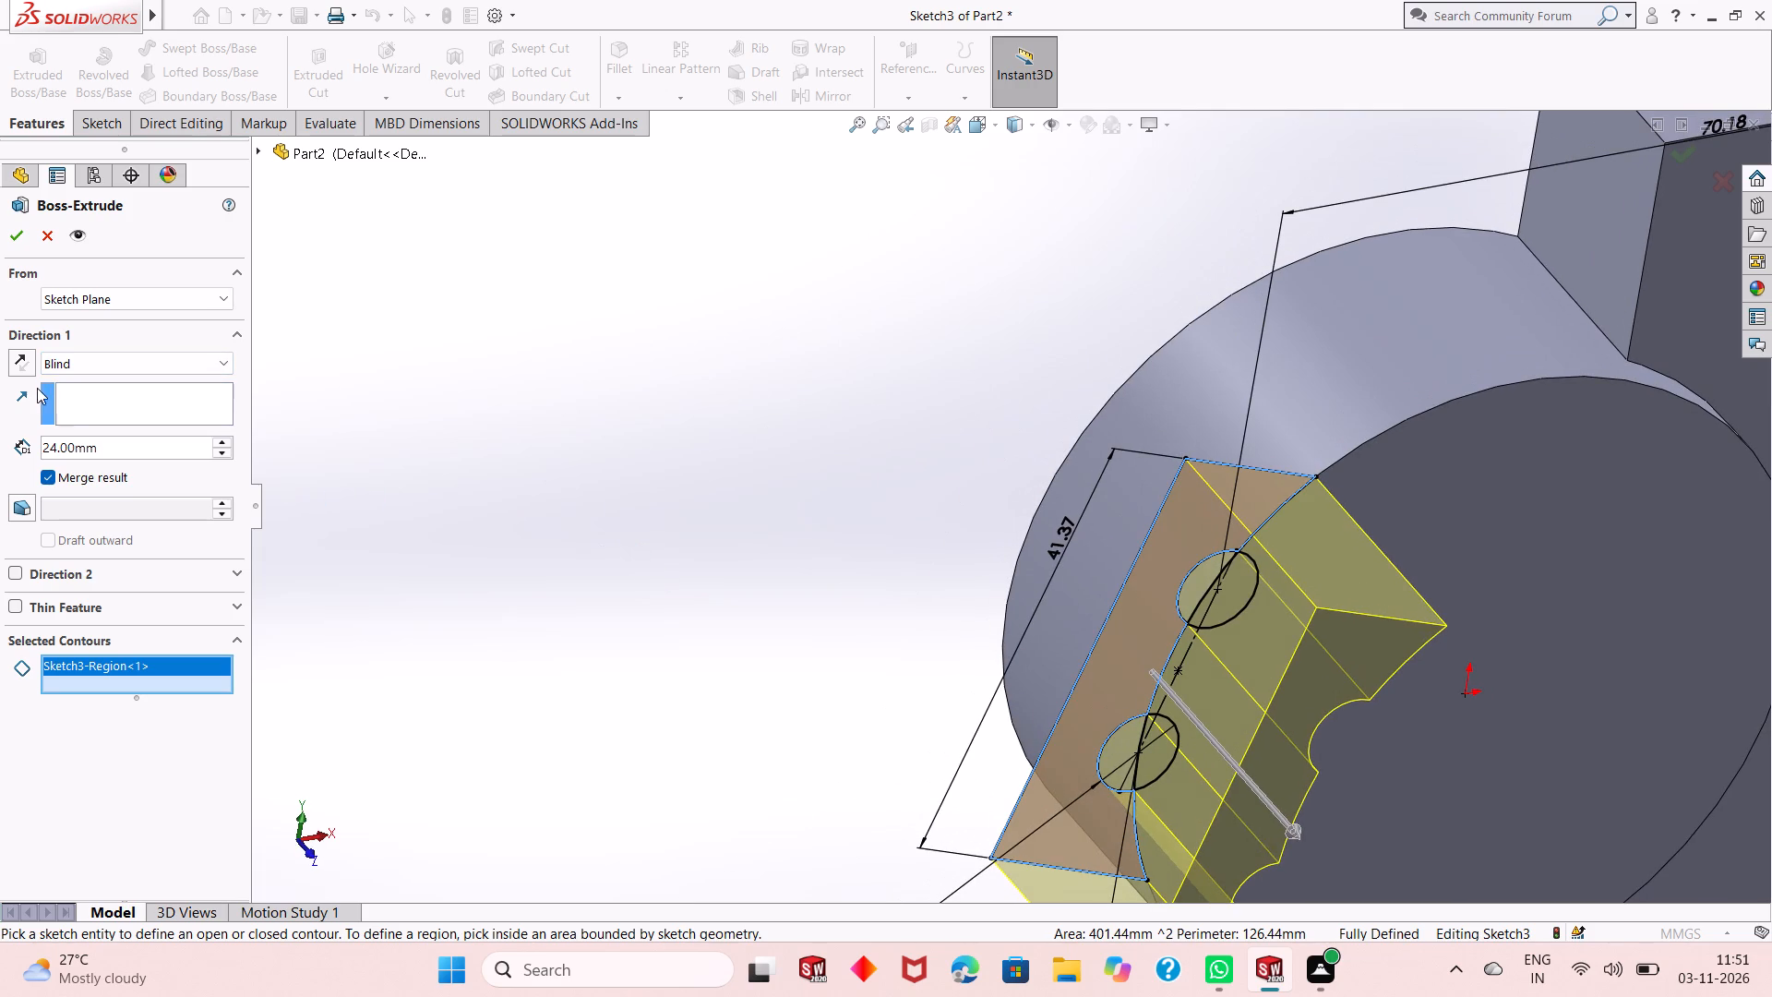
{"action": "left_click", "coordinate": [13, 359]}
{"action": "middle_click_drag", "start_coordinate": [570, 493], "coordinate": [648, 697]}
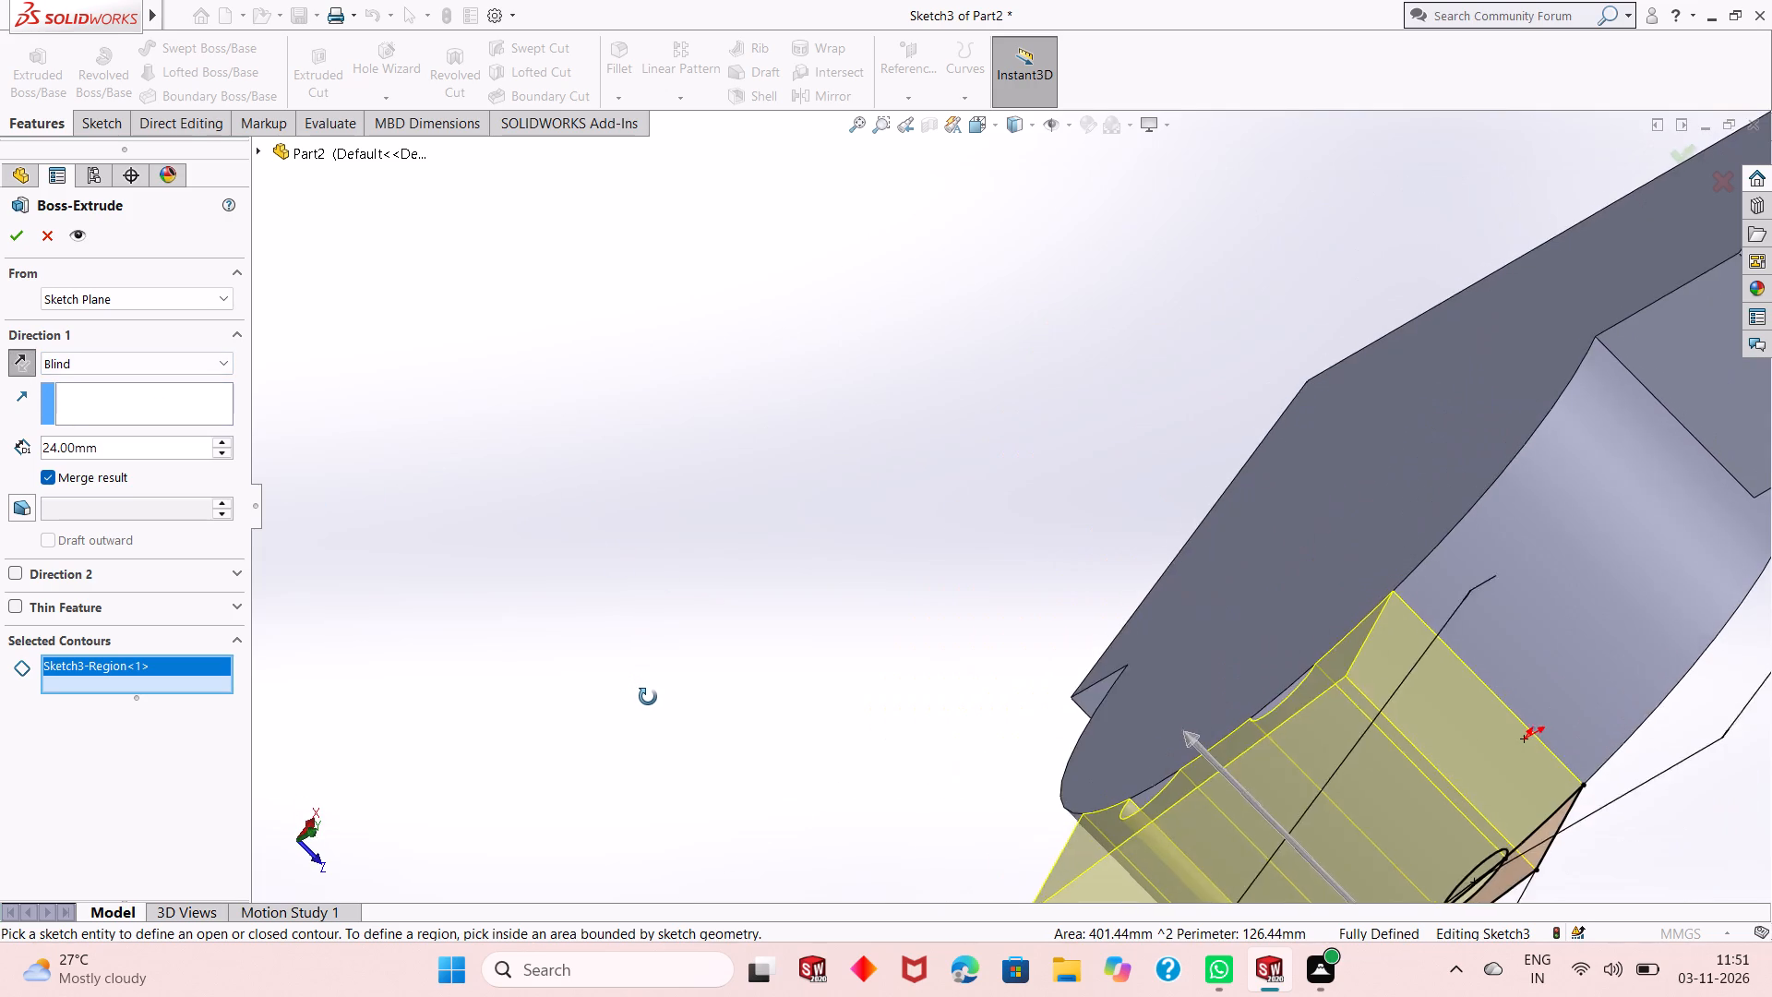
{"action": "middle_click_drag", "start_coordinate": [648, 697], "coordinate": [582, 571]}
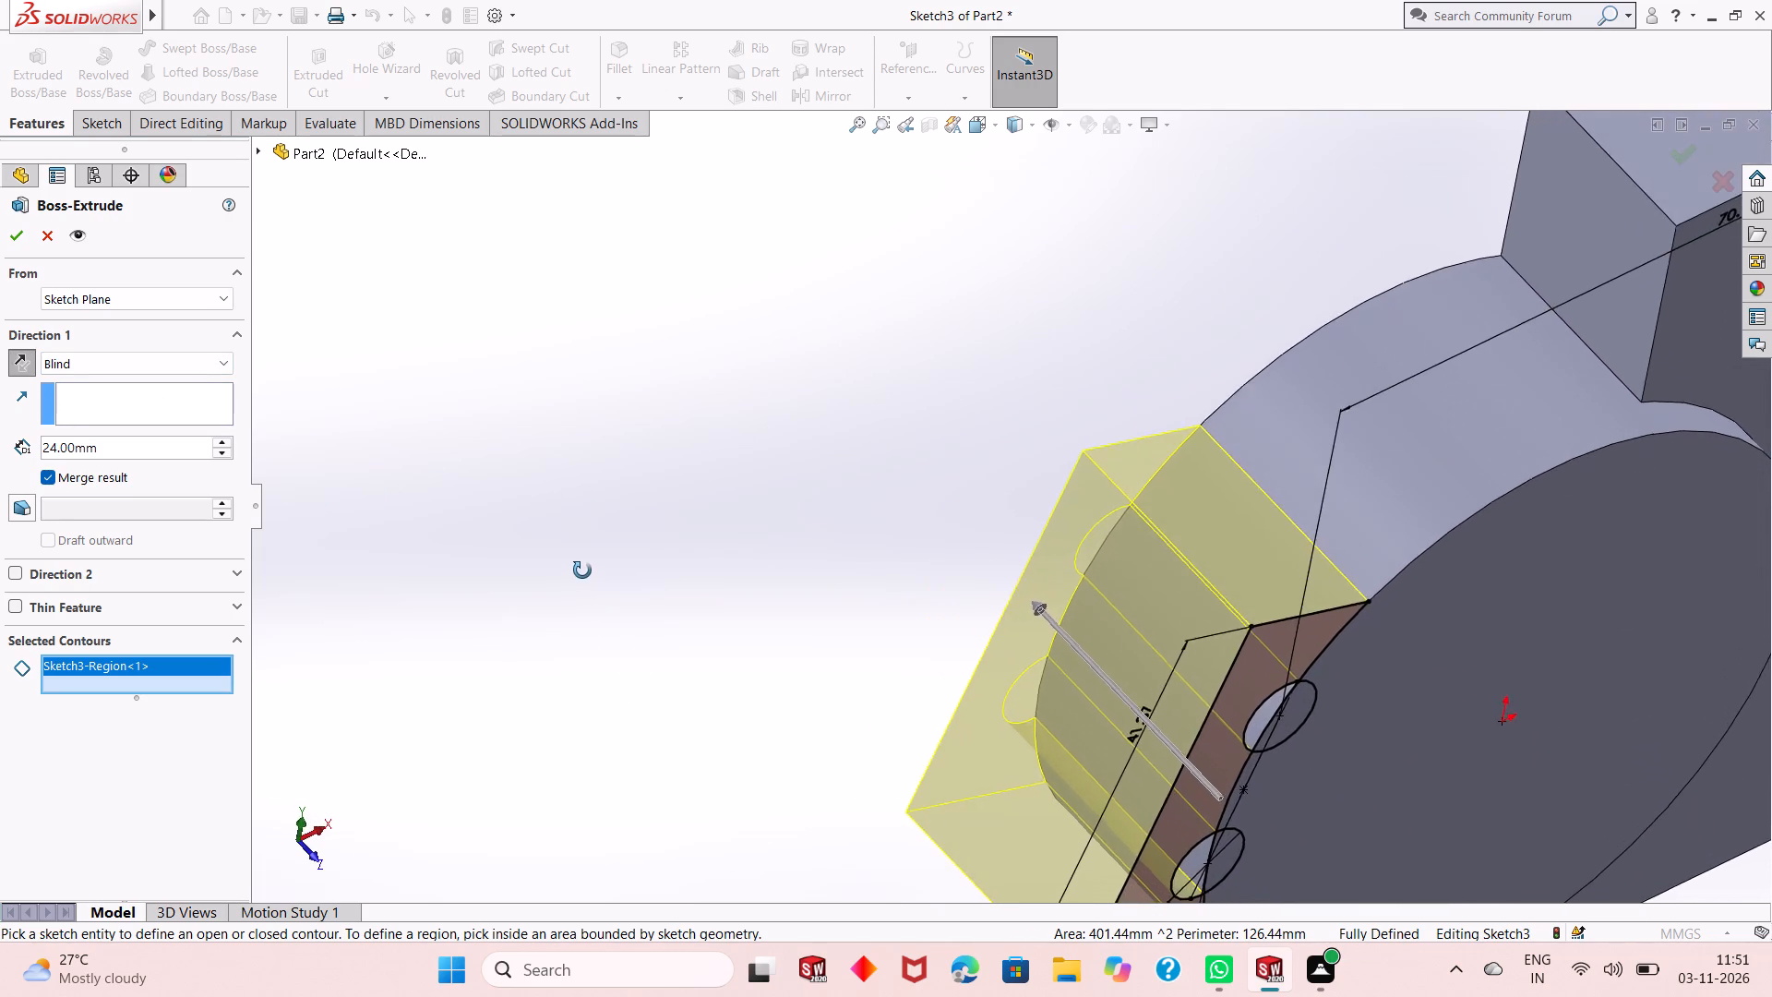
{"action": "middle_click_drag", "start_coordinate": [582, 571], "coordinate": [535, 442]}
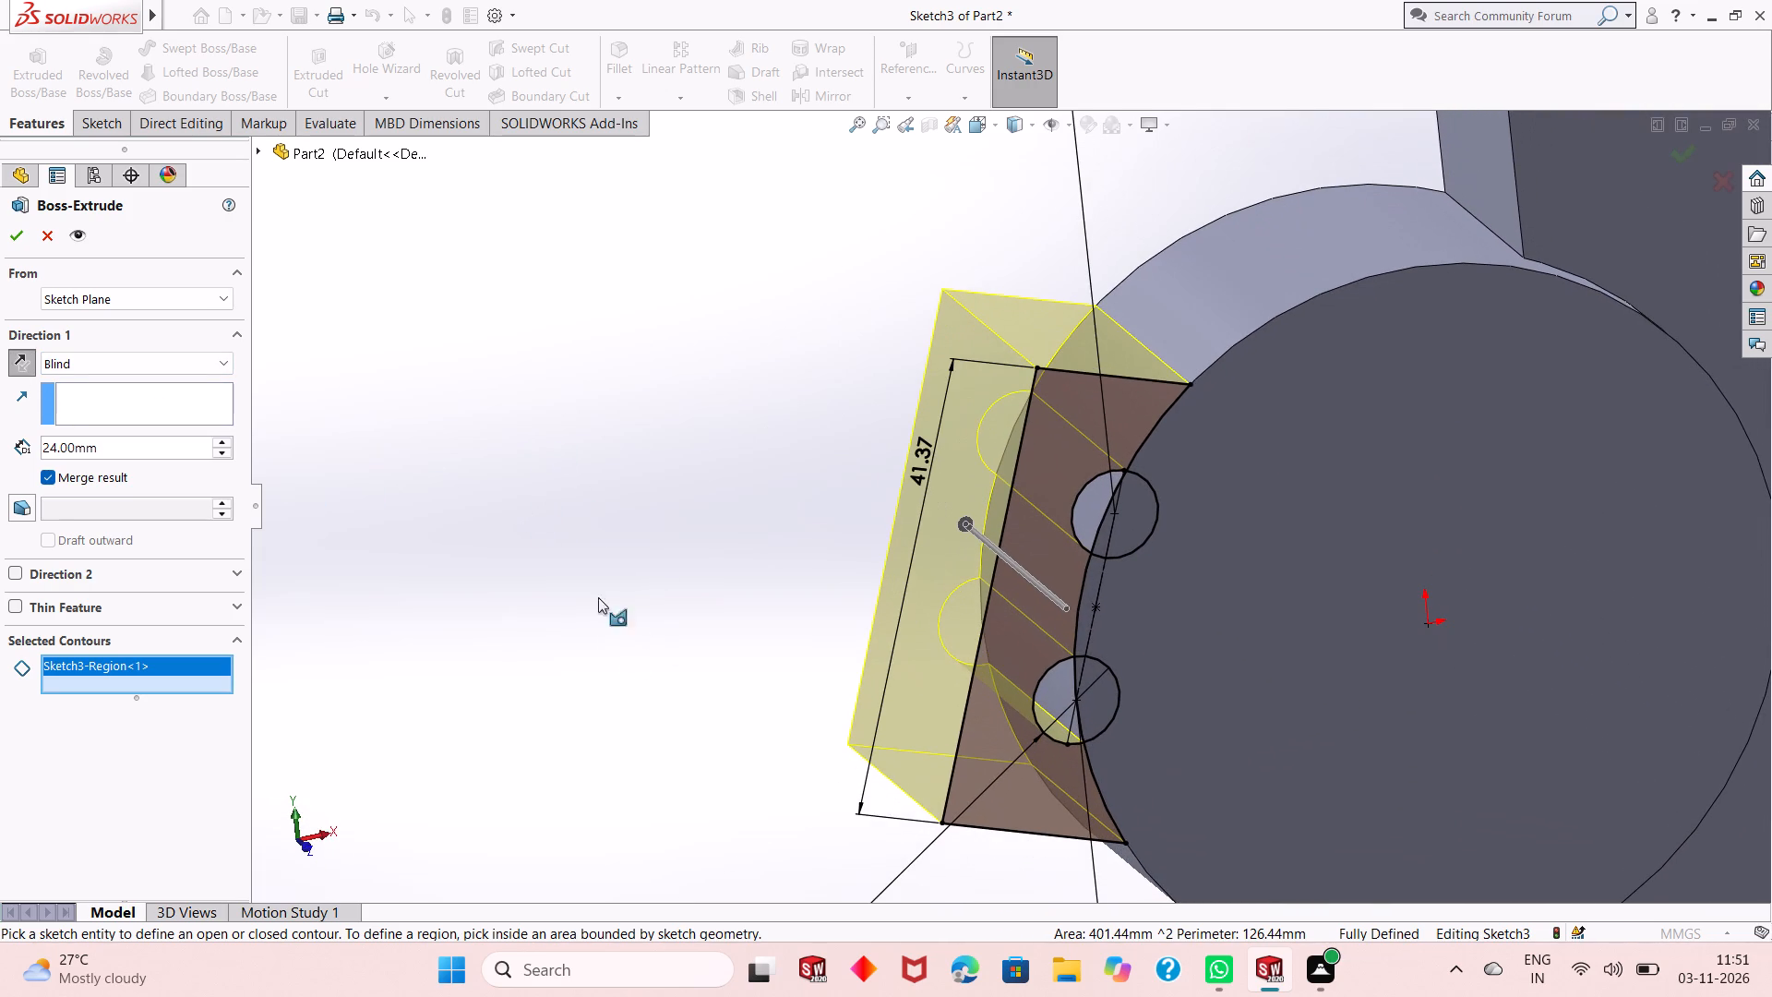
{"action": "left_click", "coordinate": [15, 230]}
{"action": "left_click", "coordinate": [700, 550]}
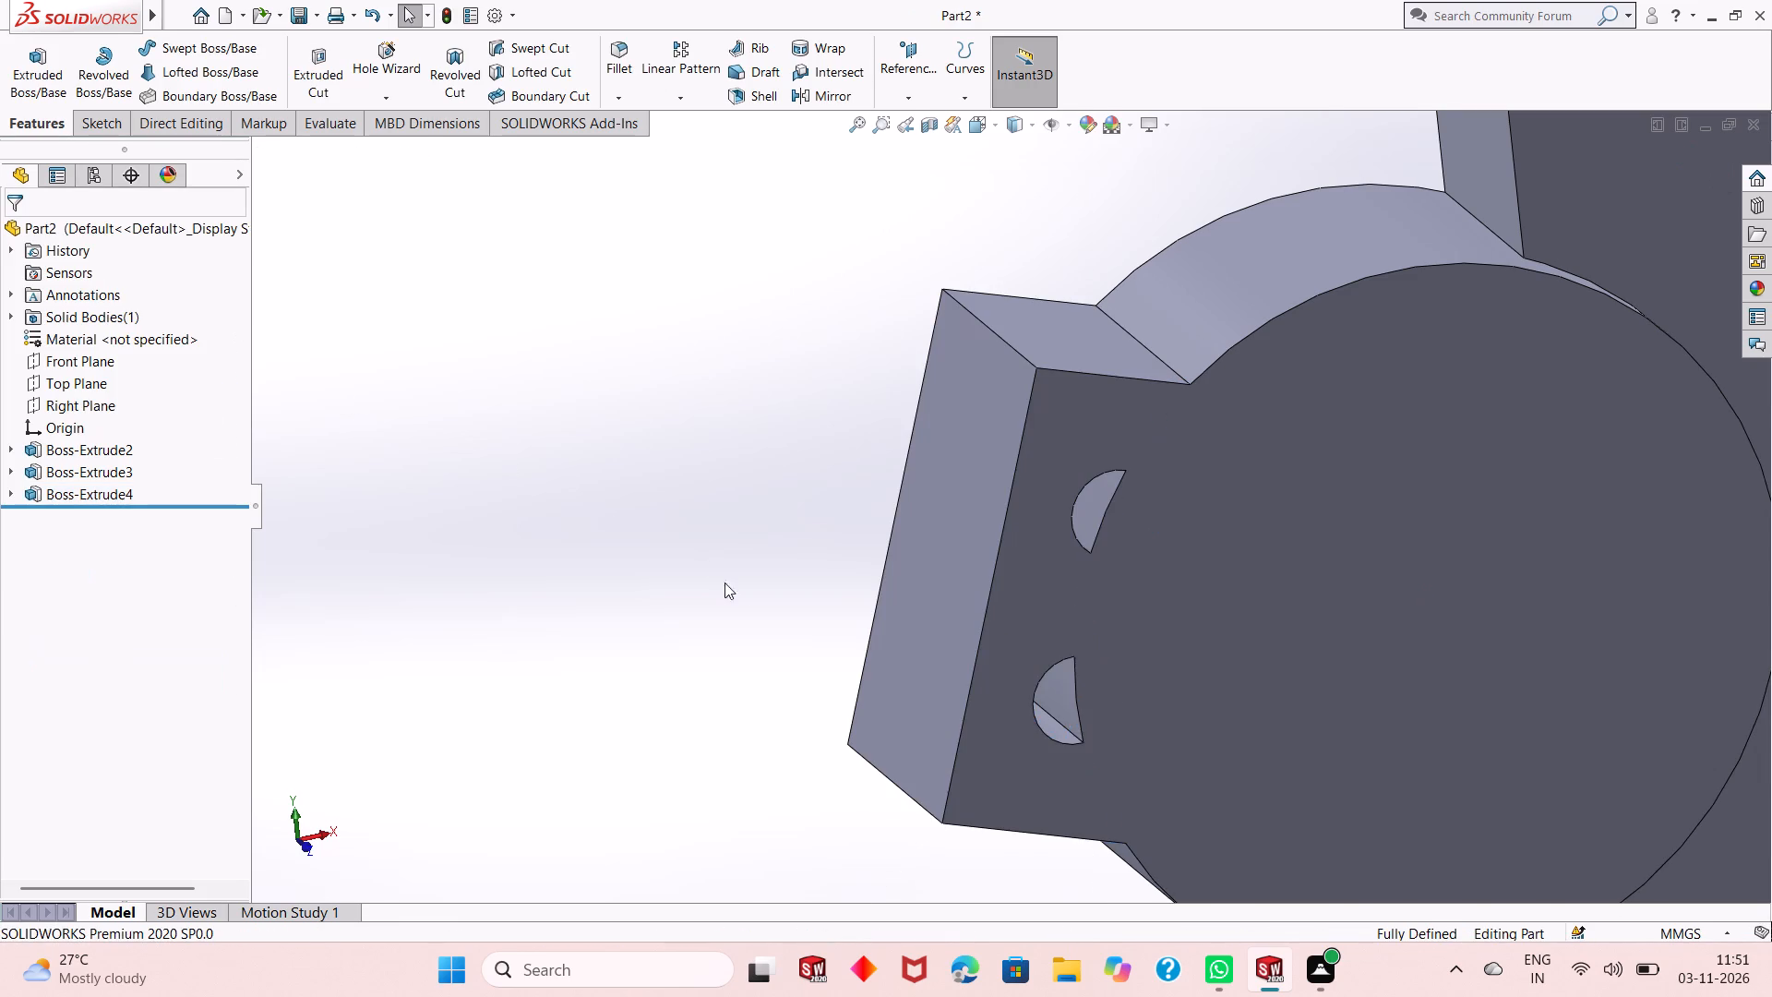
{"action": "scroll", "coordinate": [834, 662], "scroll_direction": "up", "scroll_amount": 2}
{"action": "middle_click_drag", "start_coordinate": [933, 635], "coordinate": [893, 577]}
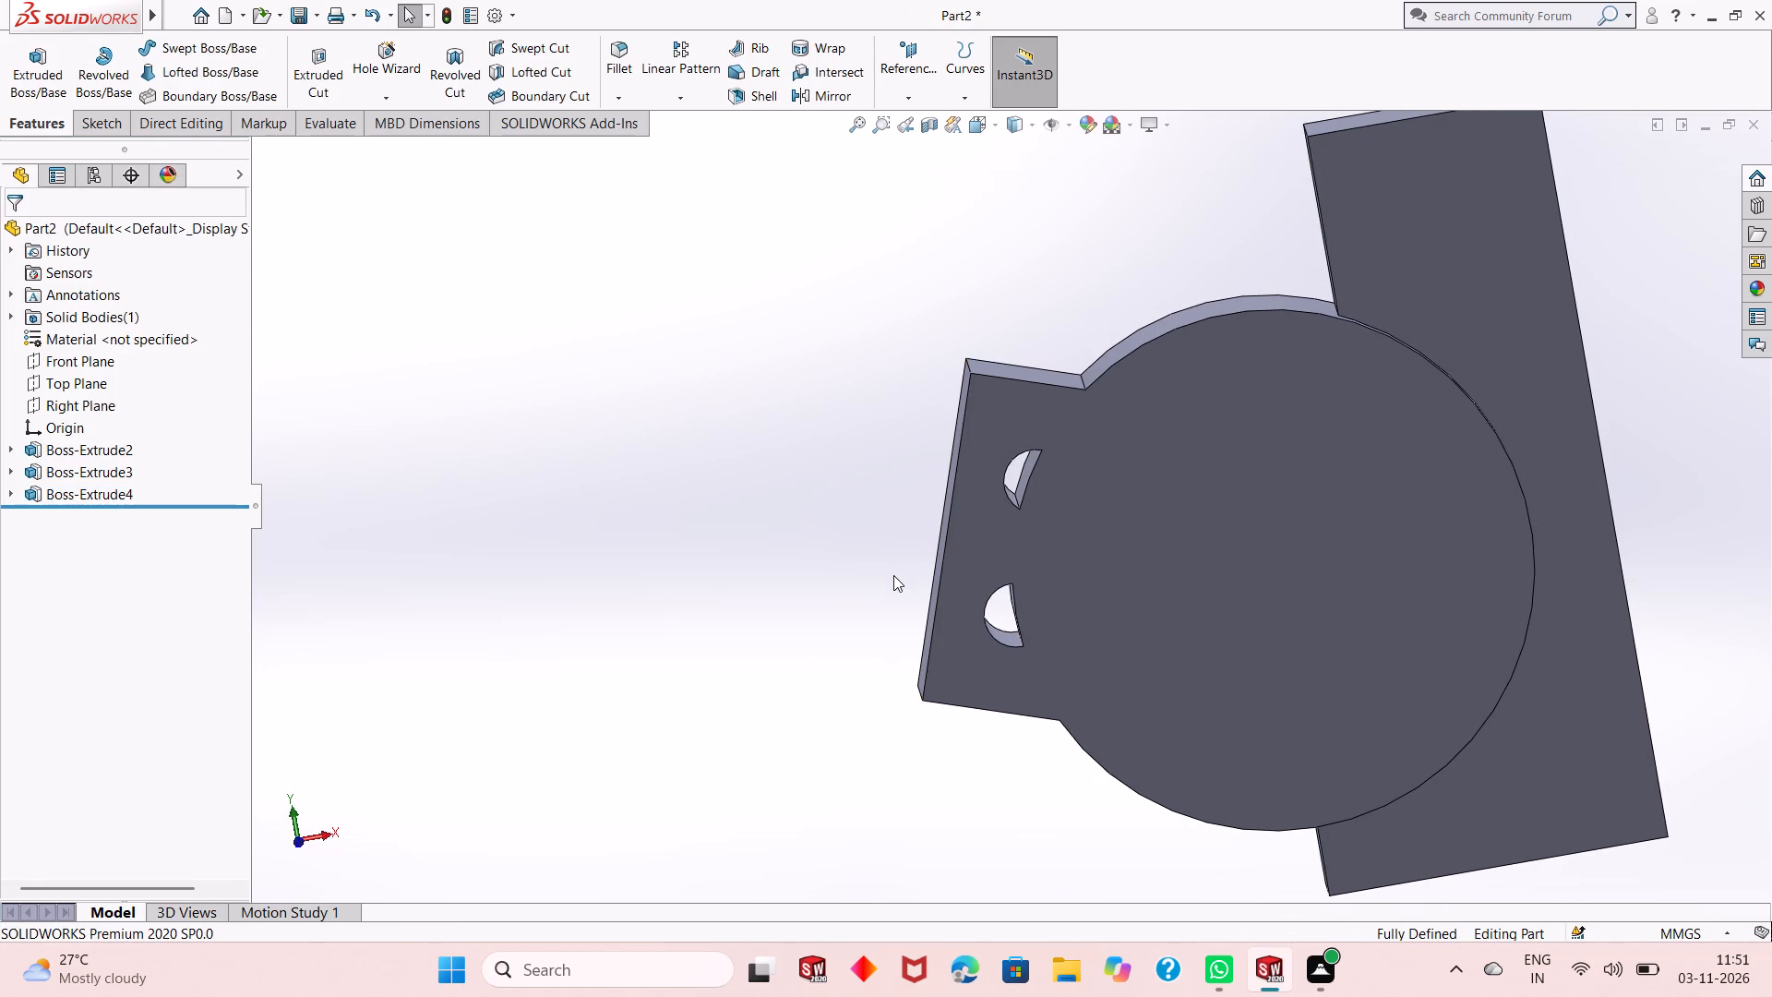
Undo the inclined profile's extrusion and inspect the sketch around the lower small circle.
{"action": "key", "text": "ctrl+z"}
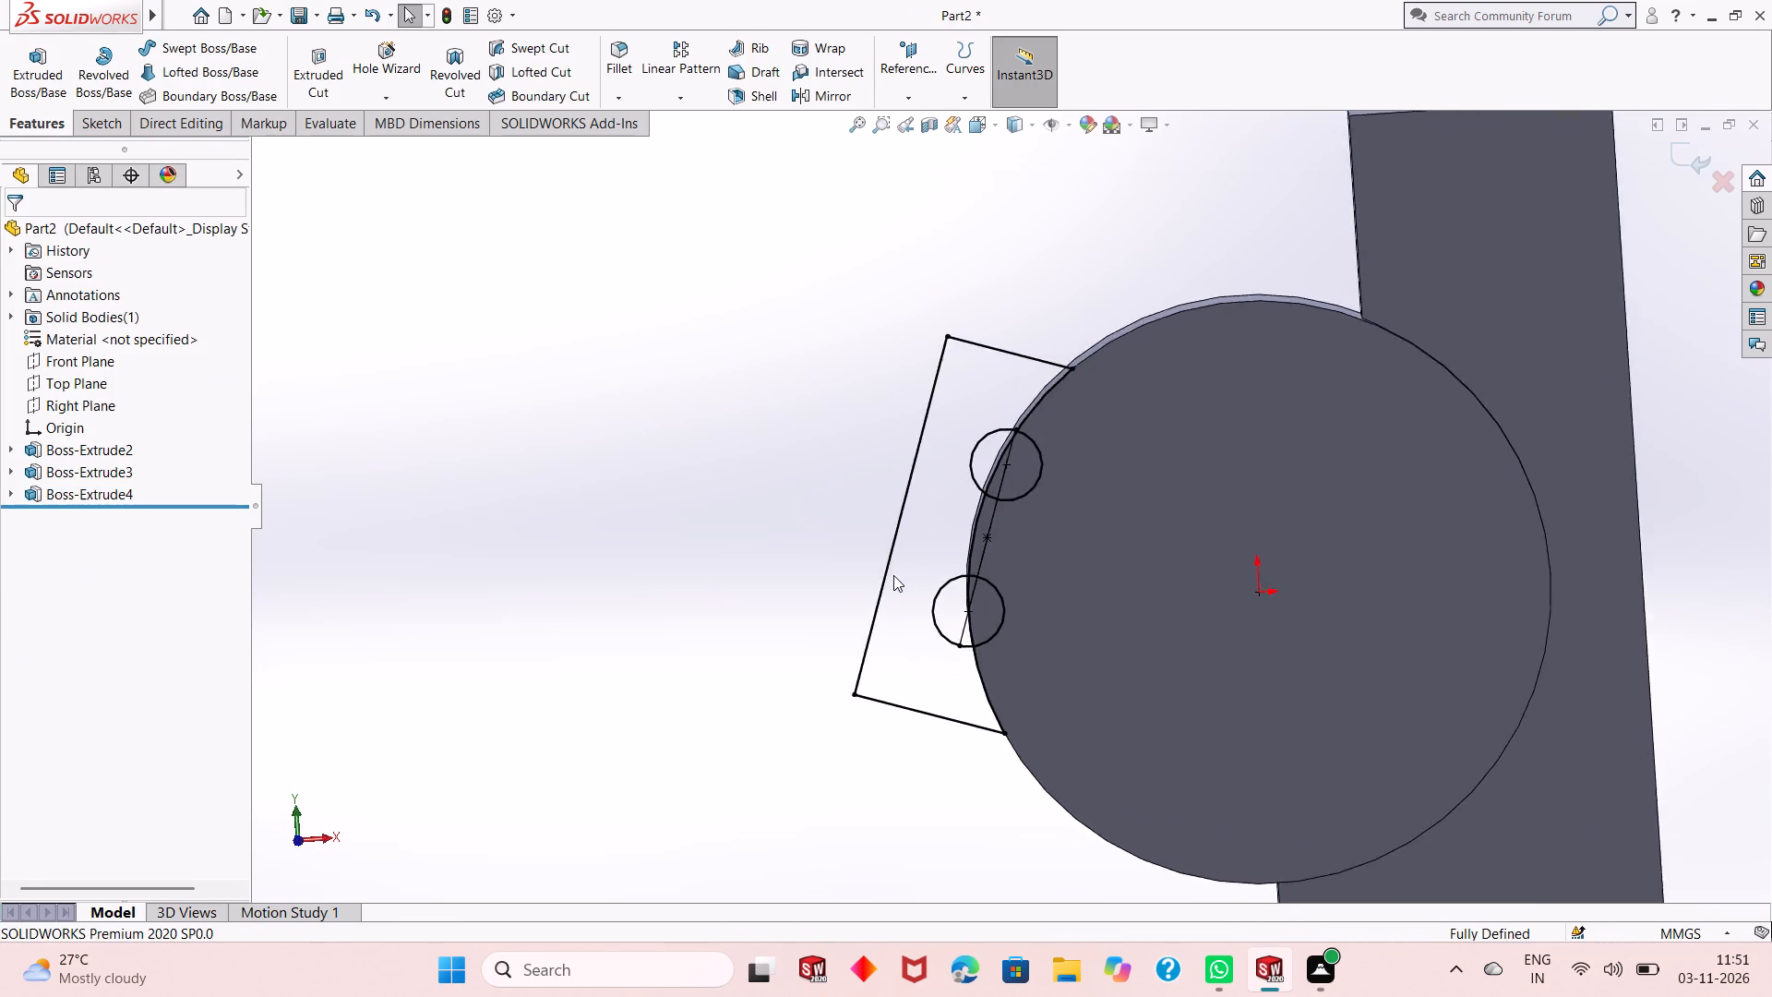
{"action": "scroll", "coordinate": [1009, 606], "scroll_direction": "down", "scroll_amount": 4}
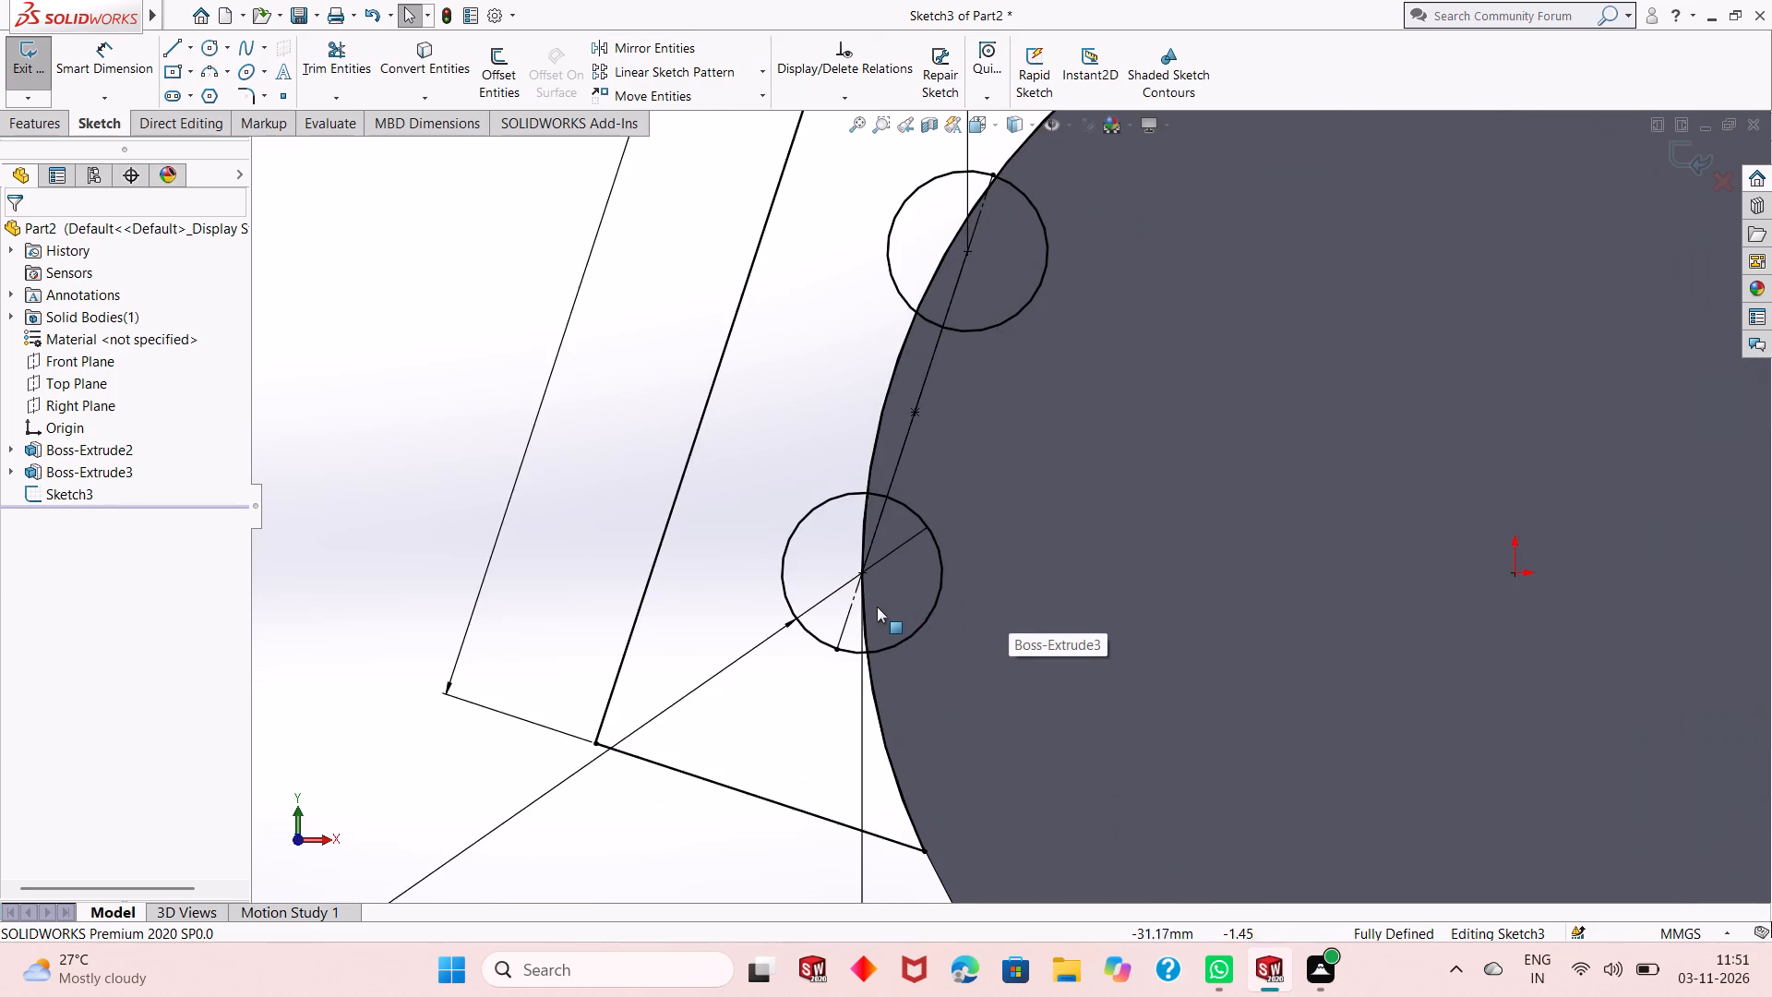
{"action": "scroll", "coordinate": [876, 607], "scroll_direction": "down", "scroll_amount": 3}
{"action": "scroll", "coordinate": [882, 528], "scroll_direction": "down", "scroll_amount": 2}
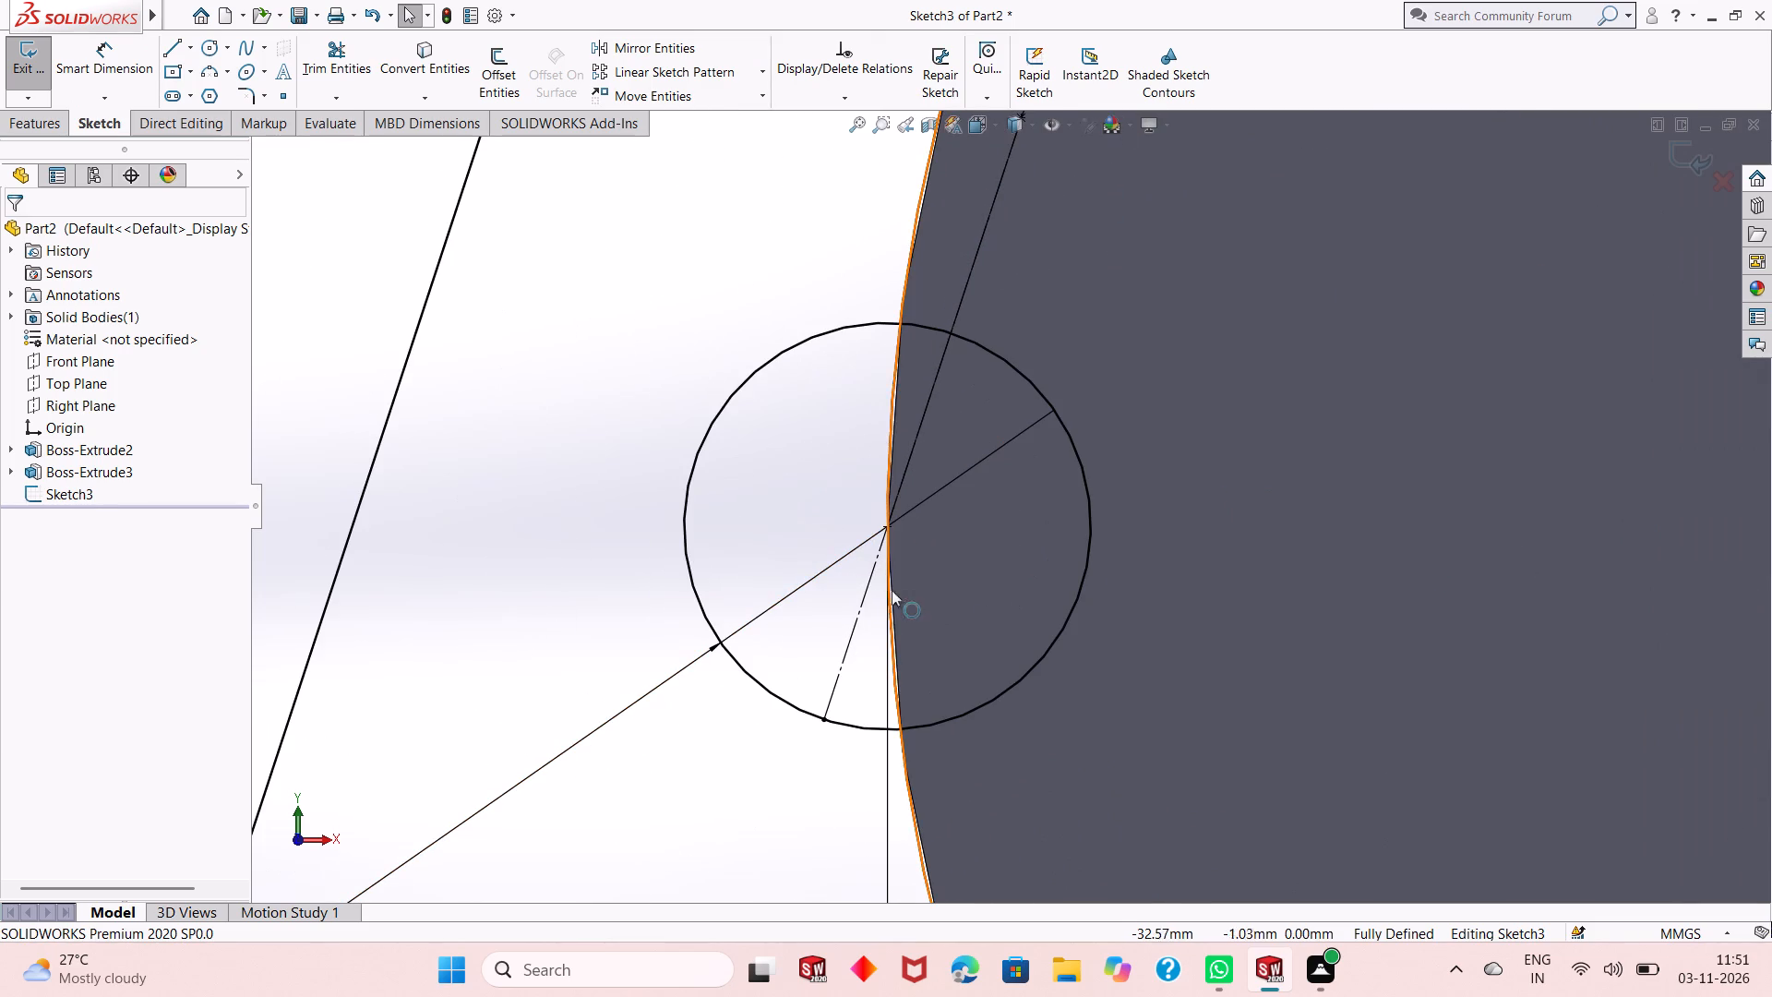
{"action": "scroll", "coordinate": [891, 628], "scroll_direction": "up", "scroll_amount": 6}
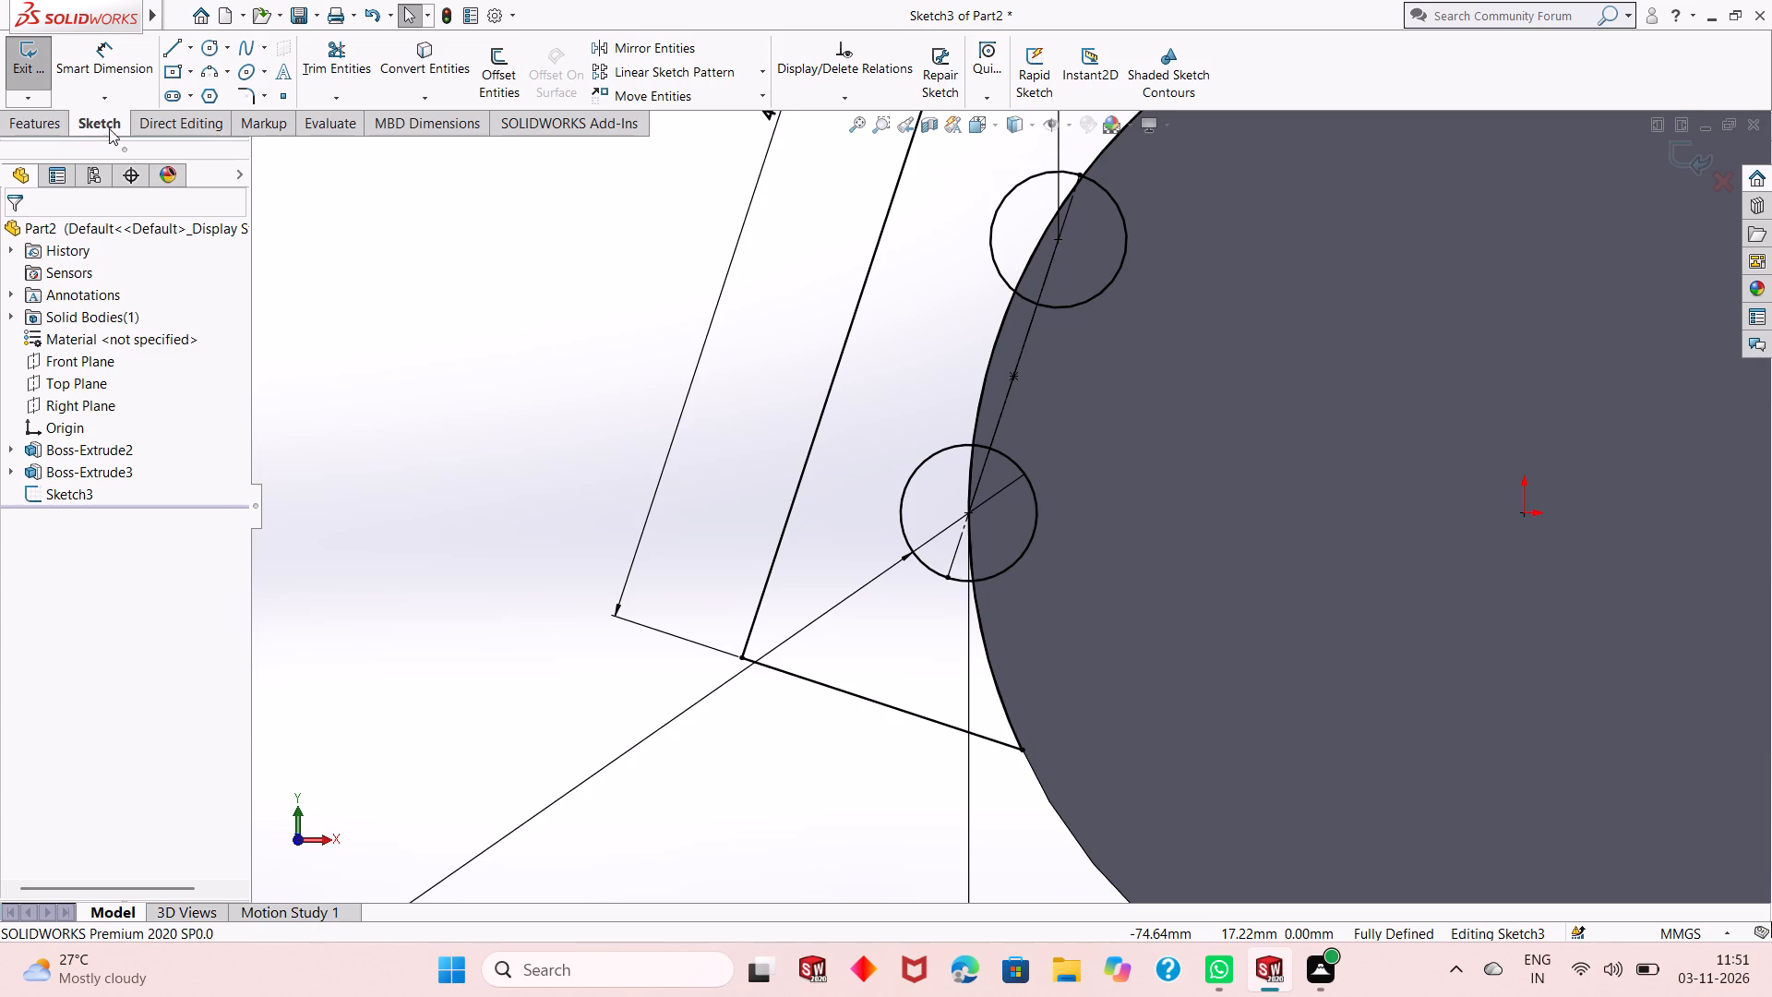
Extrude the inclined profile region, excluding the two small circles, 24 mm blind in the reversed direction with merged result.
{"action": "left_click", "coordinate": [66, 126]}
{"action": "left_click", "coordinate": [53, 90]}
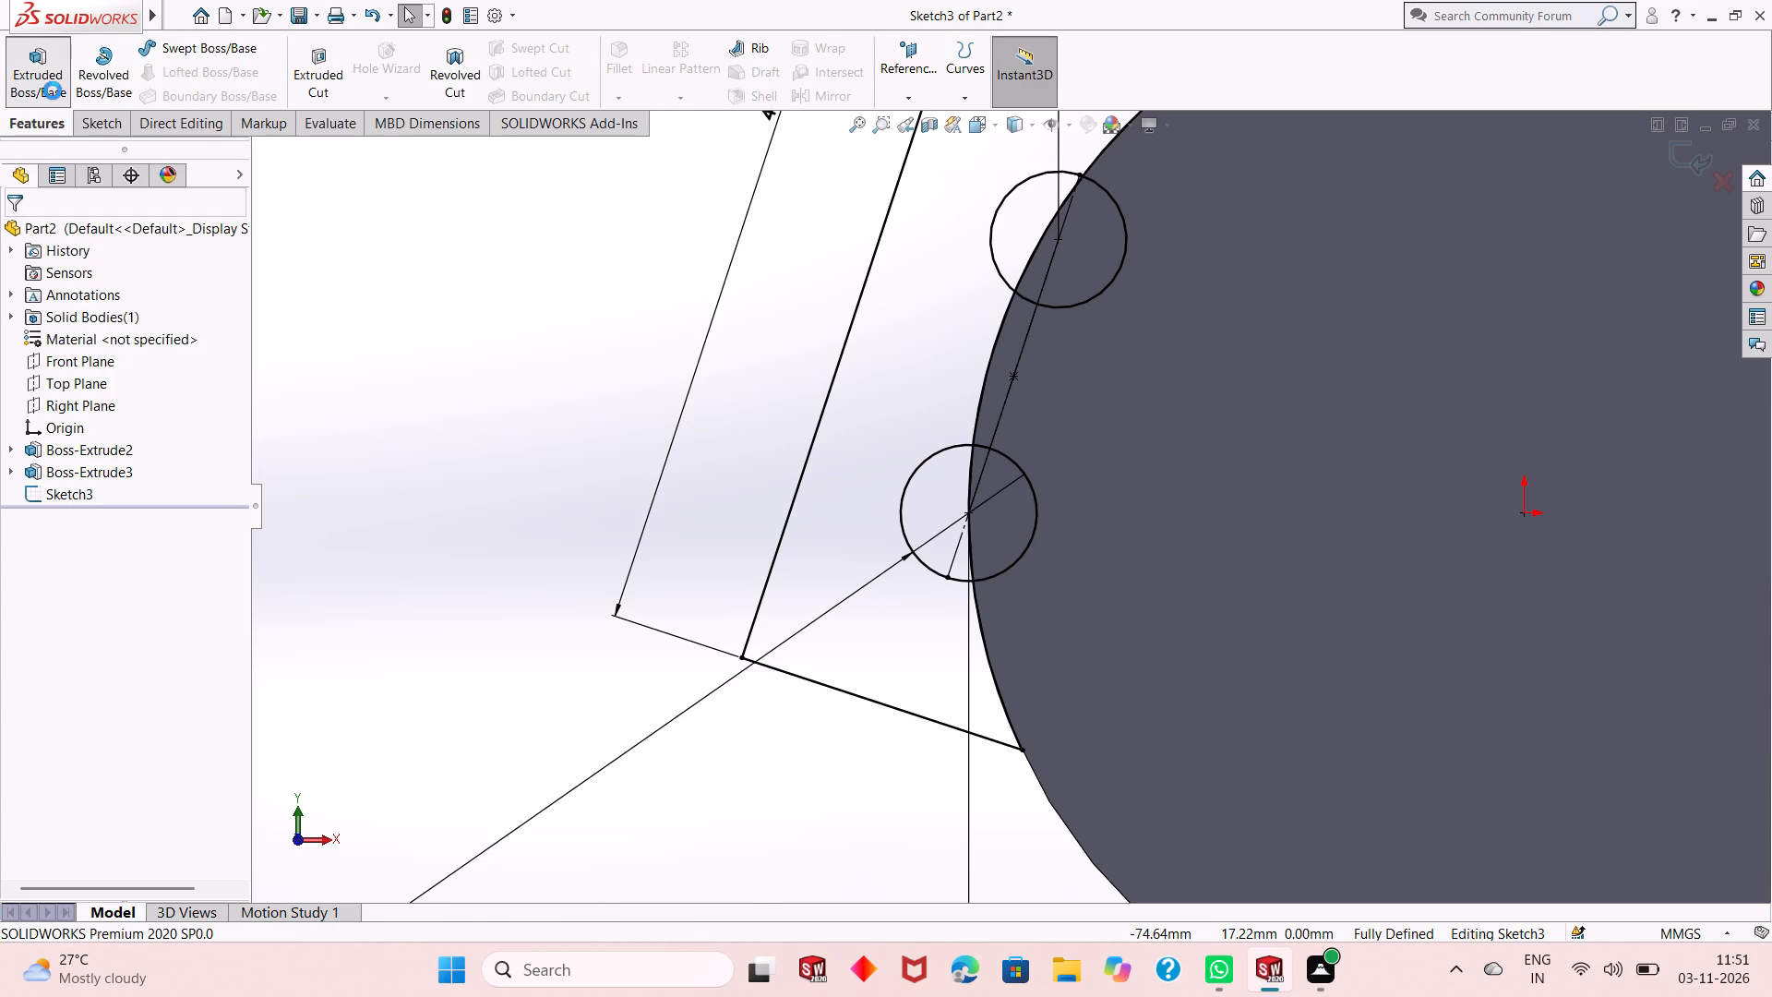
{"action": "left_click", "coordinate": [880, 555]}
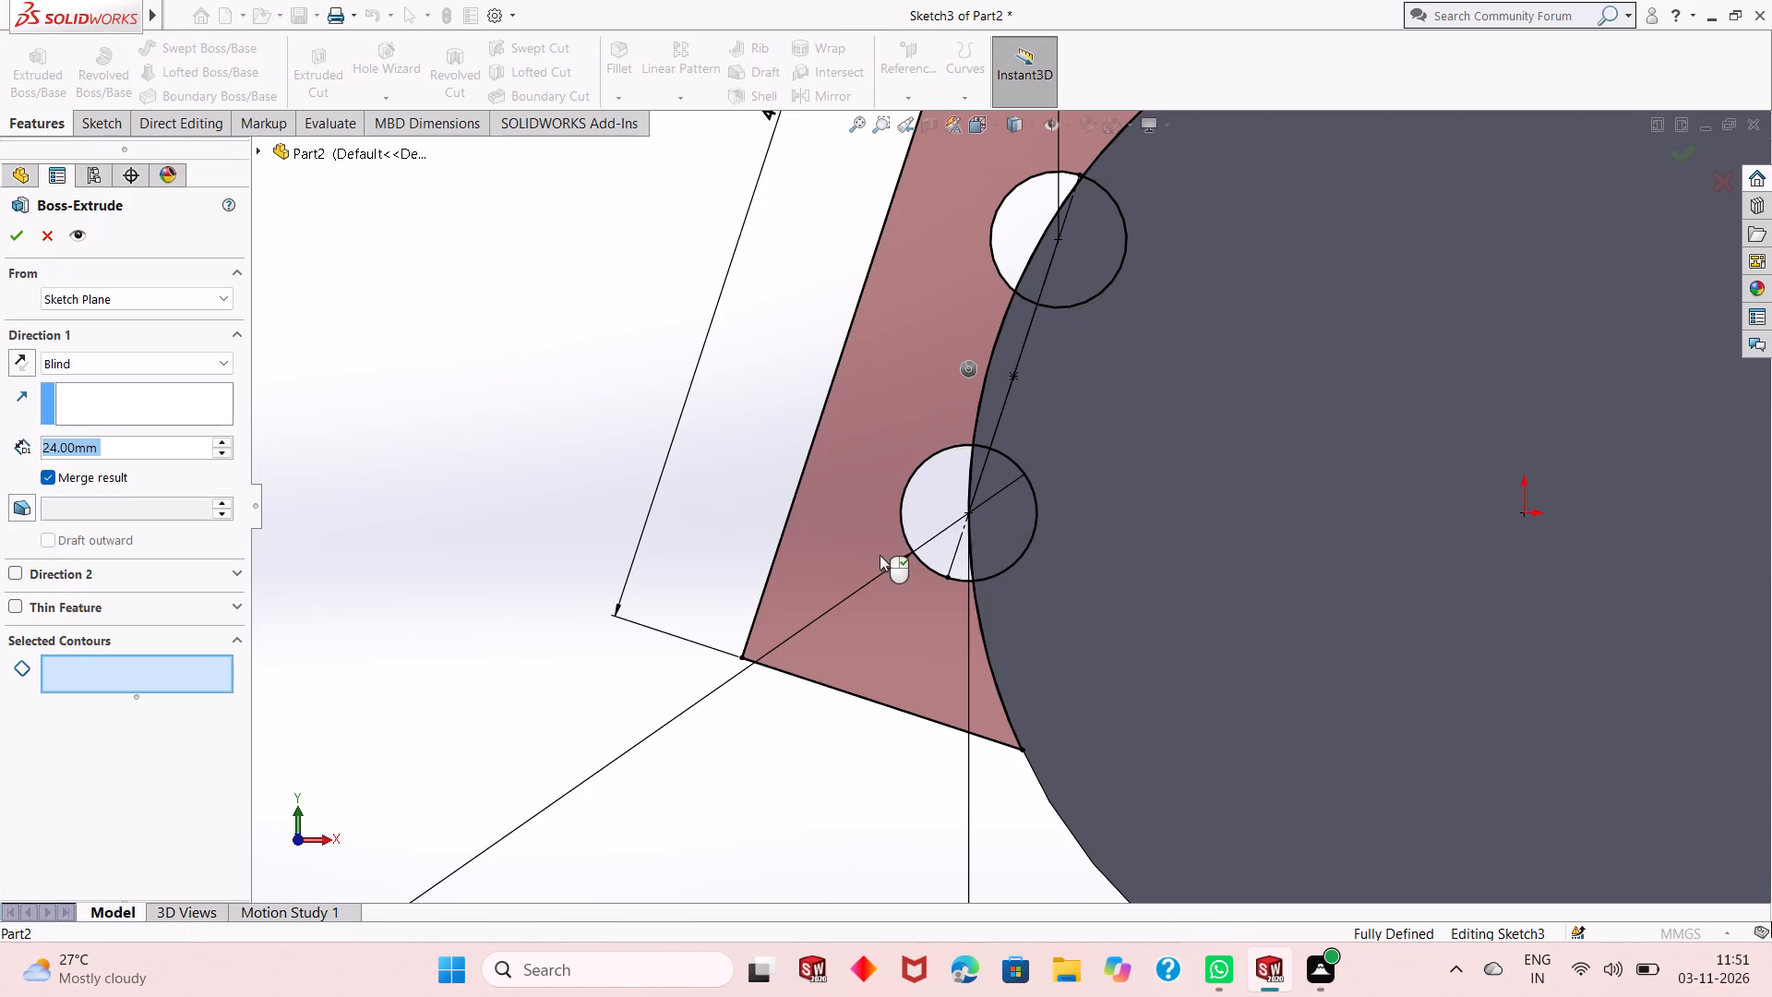
{"action": "left_click", "coordinate": [29, 358]}
{"action": "middle_click_drag", "start_coordinate": [402, 438], "coordinate": [479, 517]}
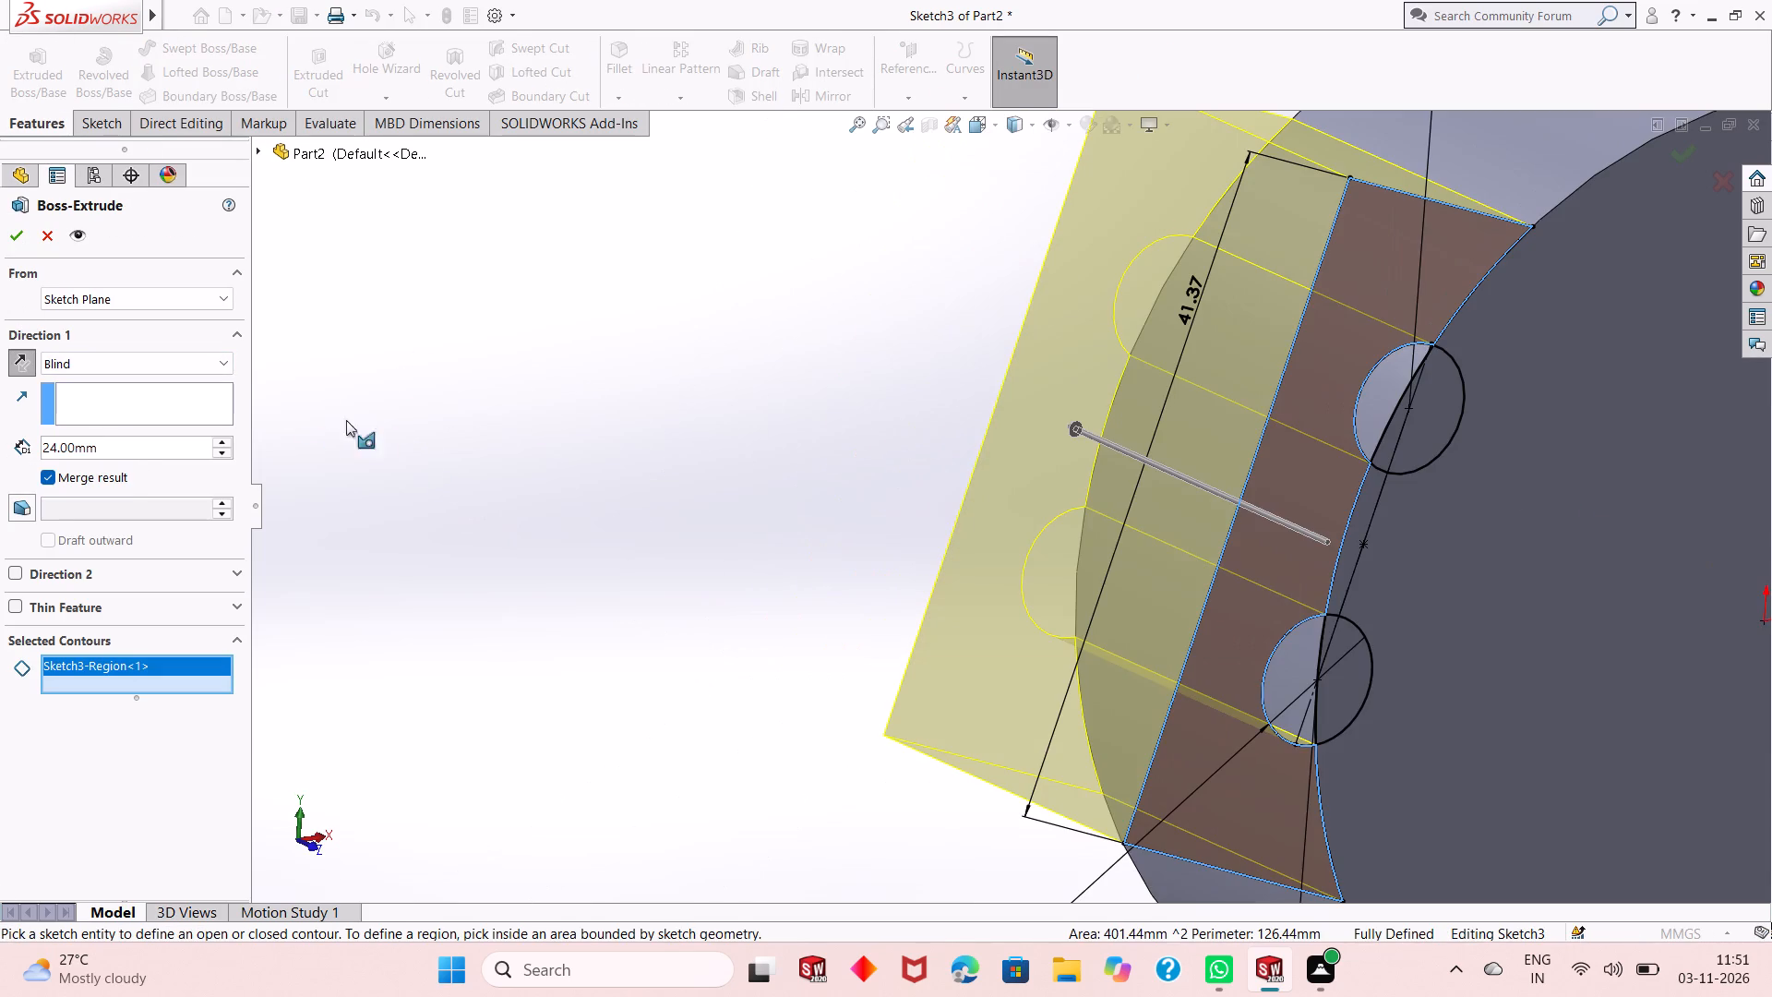
{"action": "left_click", "coordinate": [20, 239]}
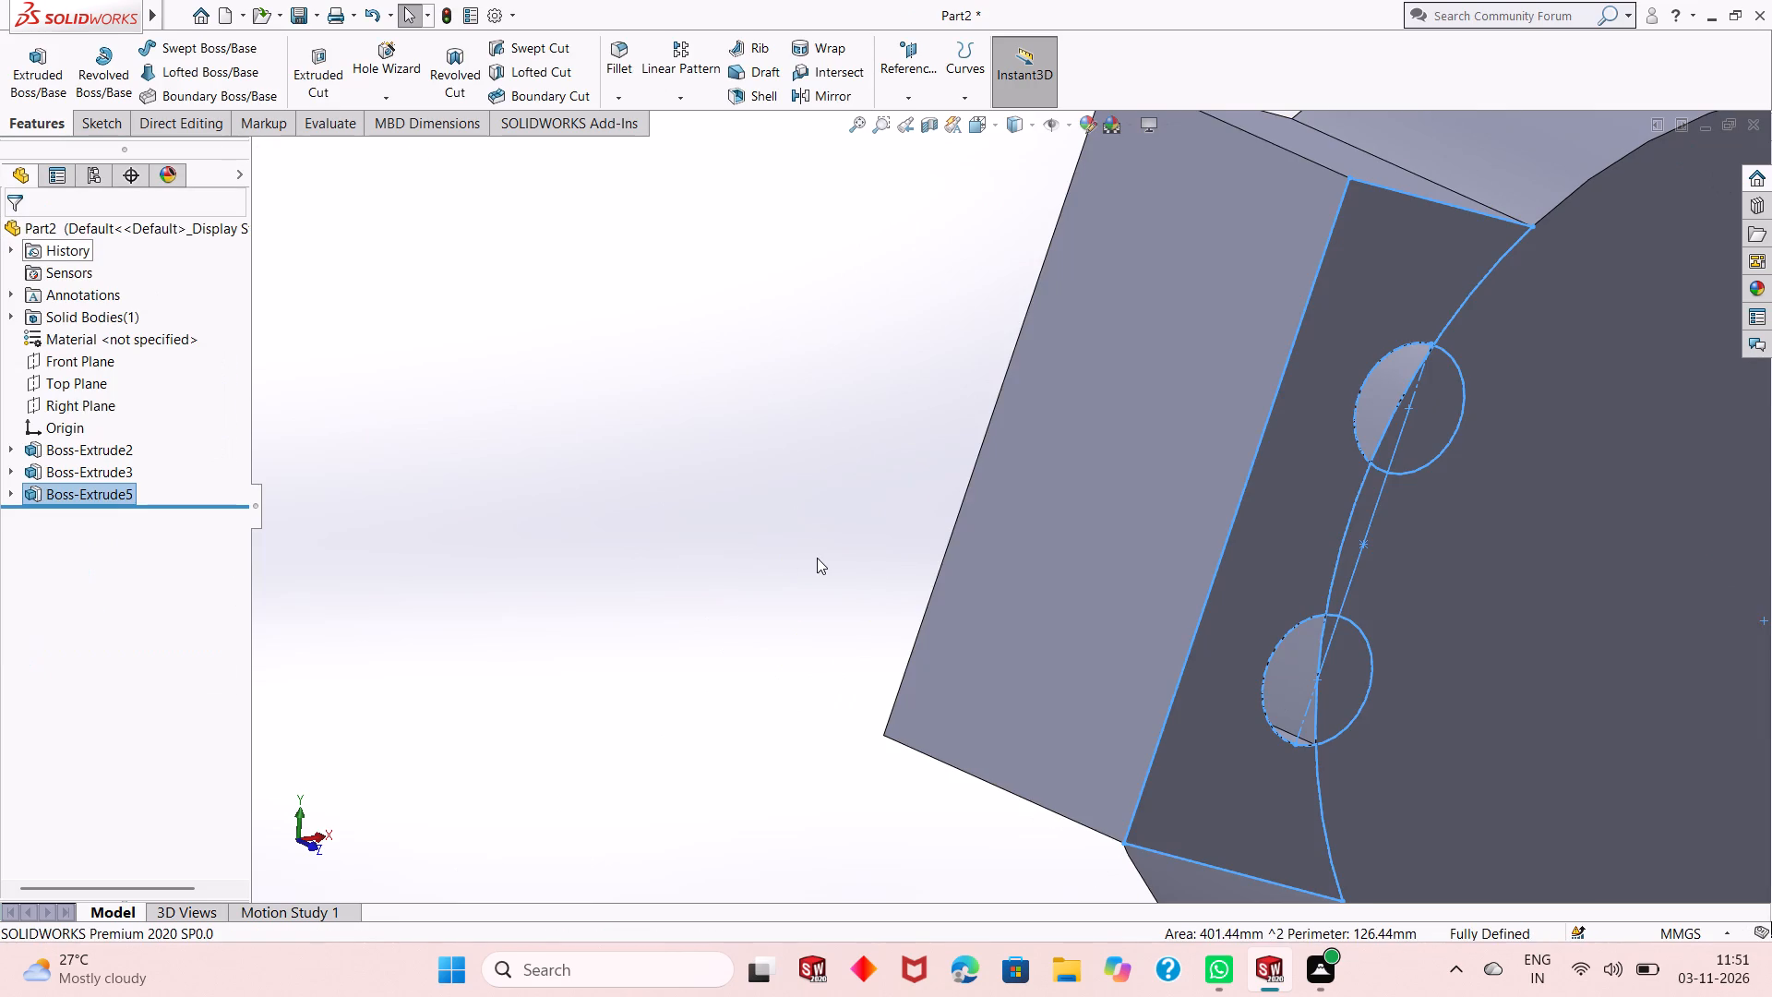
{"action": "middle_click_drag", "start_coordinate": [817, 558], "coordinate": [796, 556]}
{"action": "scroll", "coordinate": [812, 573], "scroll_direction": "up", "scroll_amount": 2}
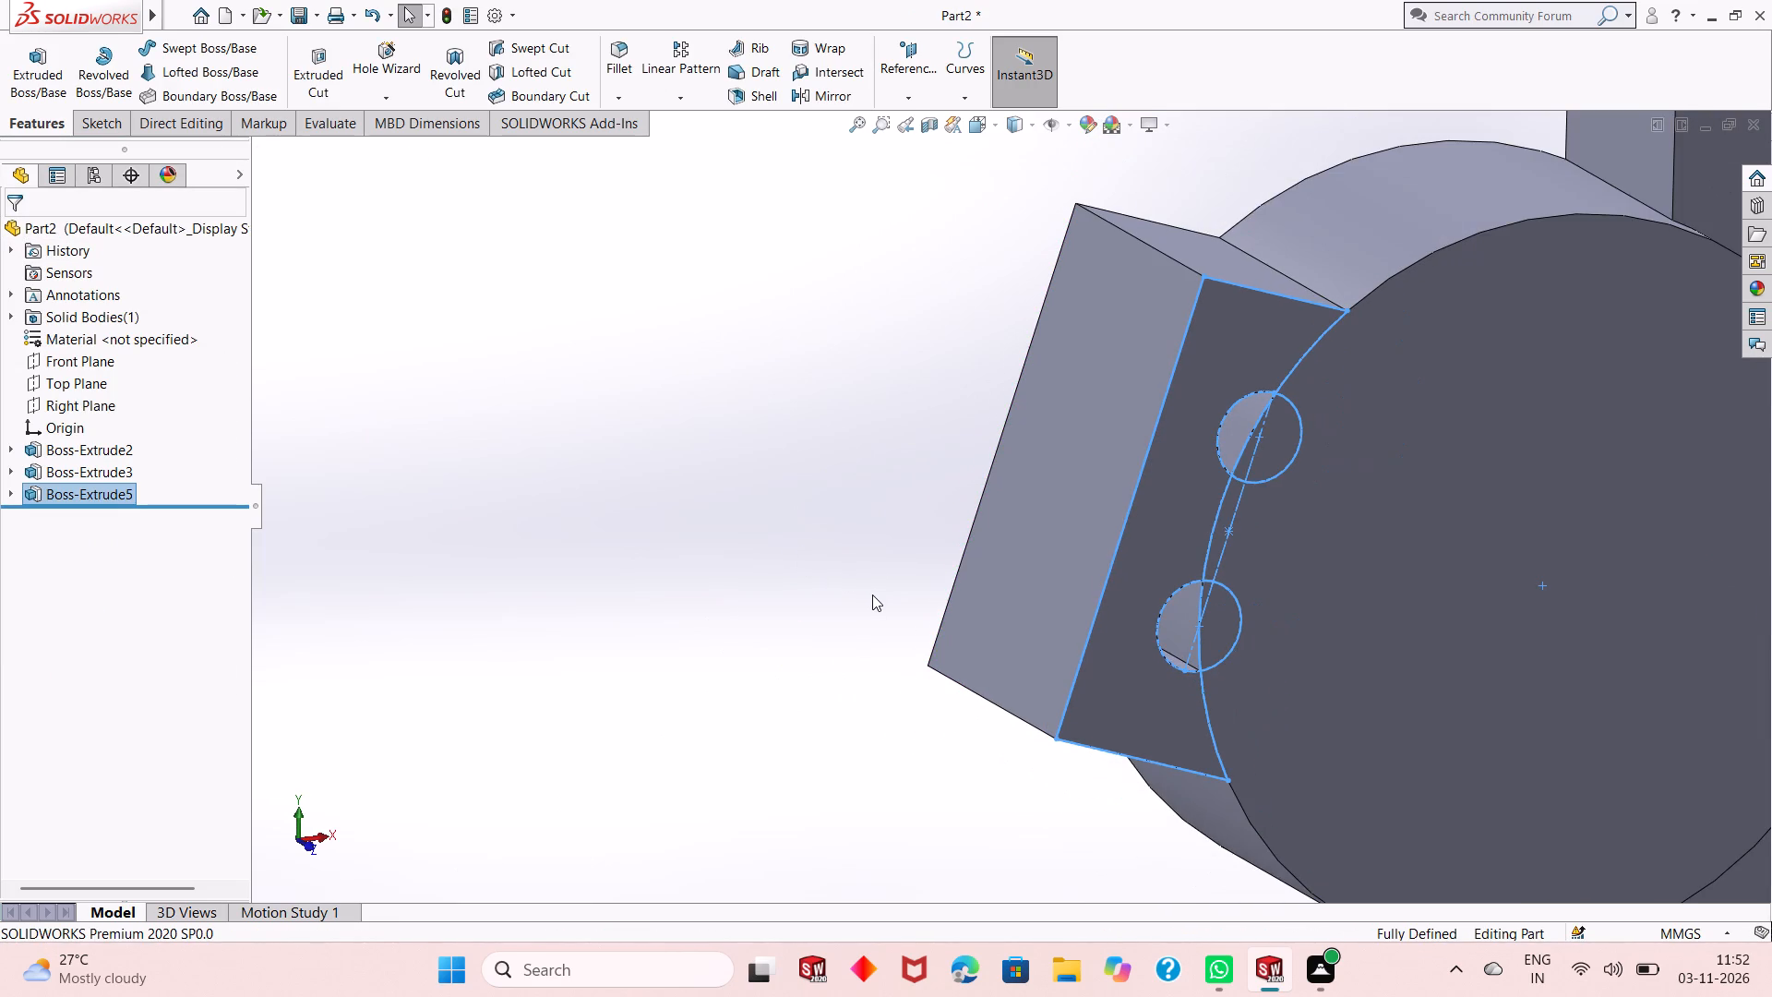
{"action": "middle_click_drag", "start_coordinate": [867, 593], "coordinate": [839, 546]}
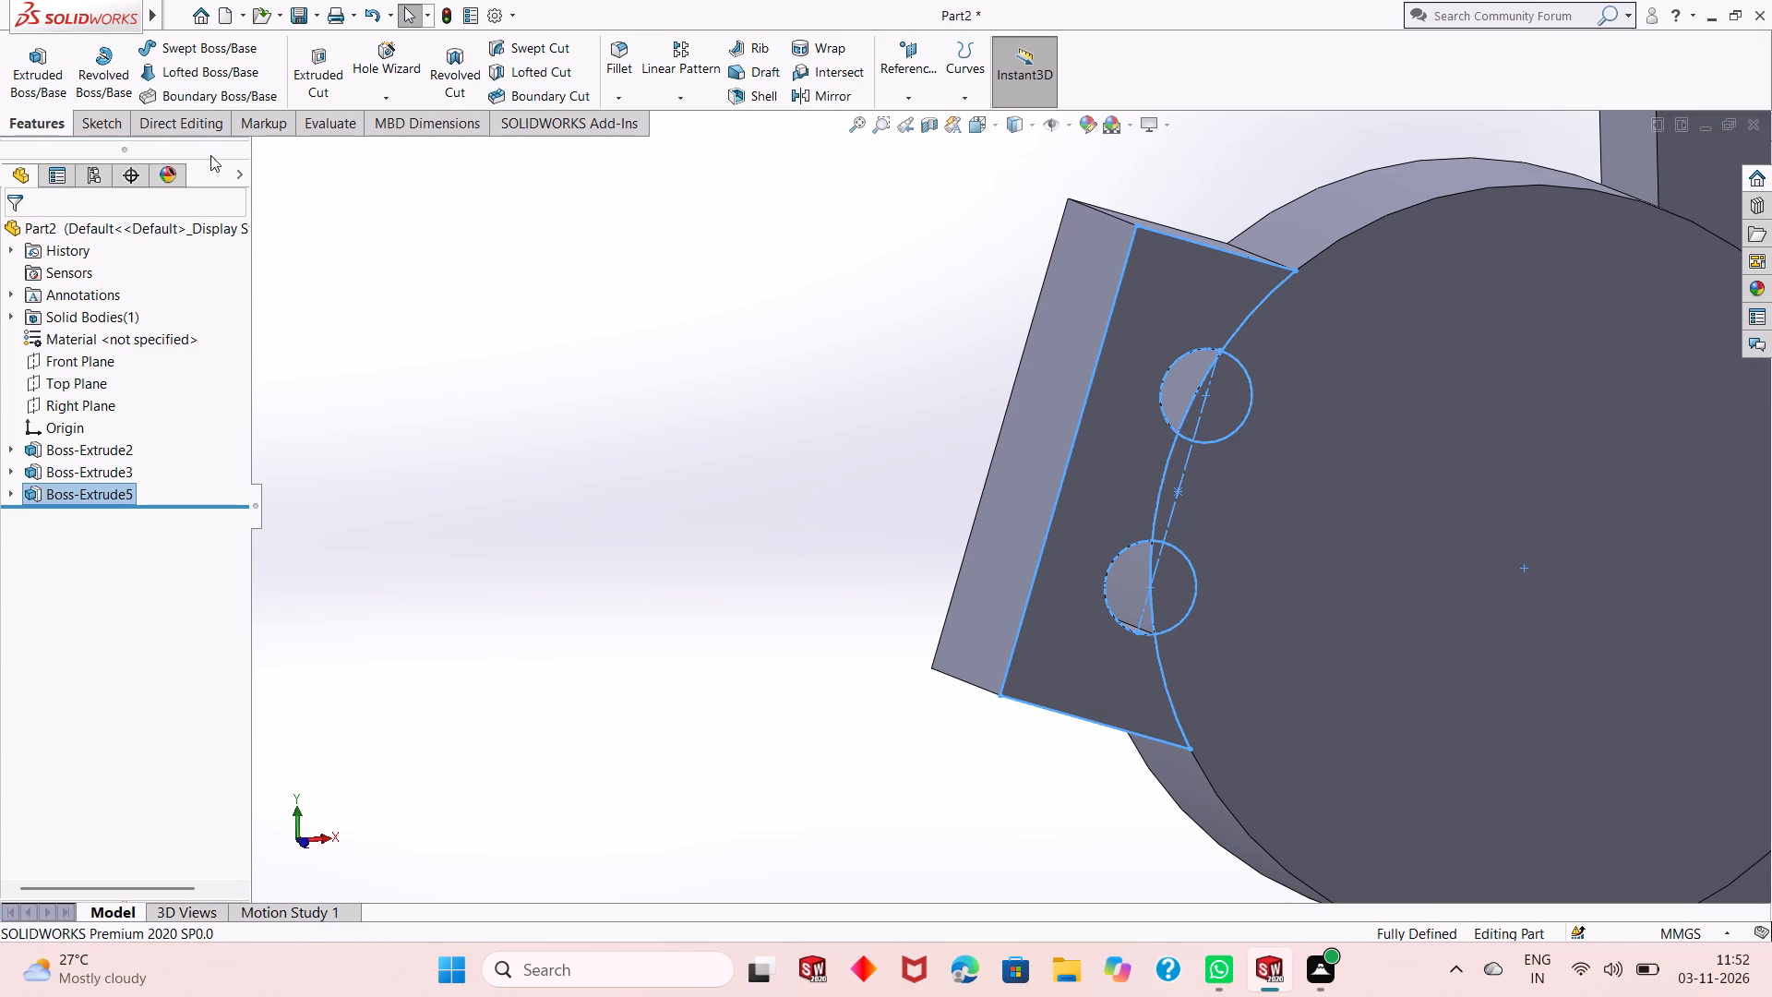
Start an Extruded Cut and expand the part's feature tree for choosing an existing sketch.
{"action": "left_click", "coordinate": [319, 58]}
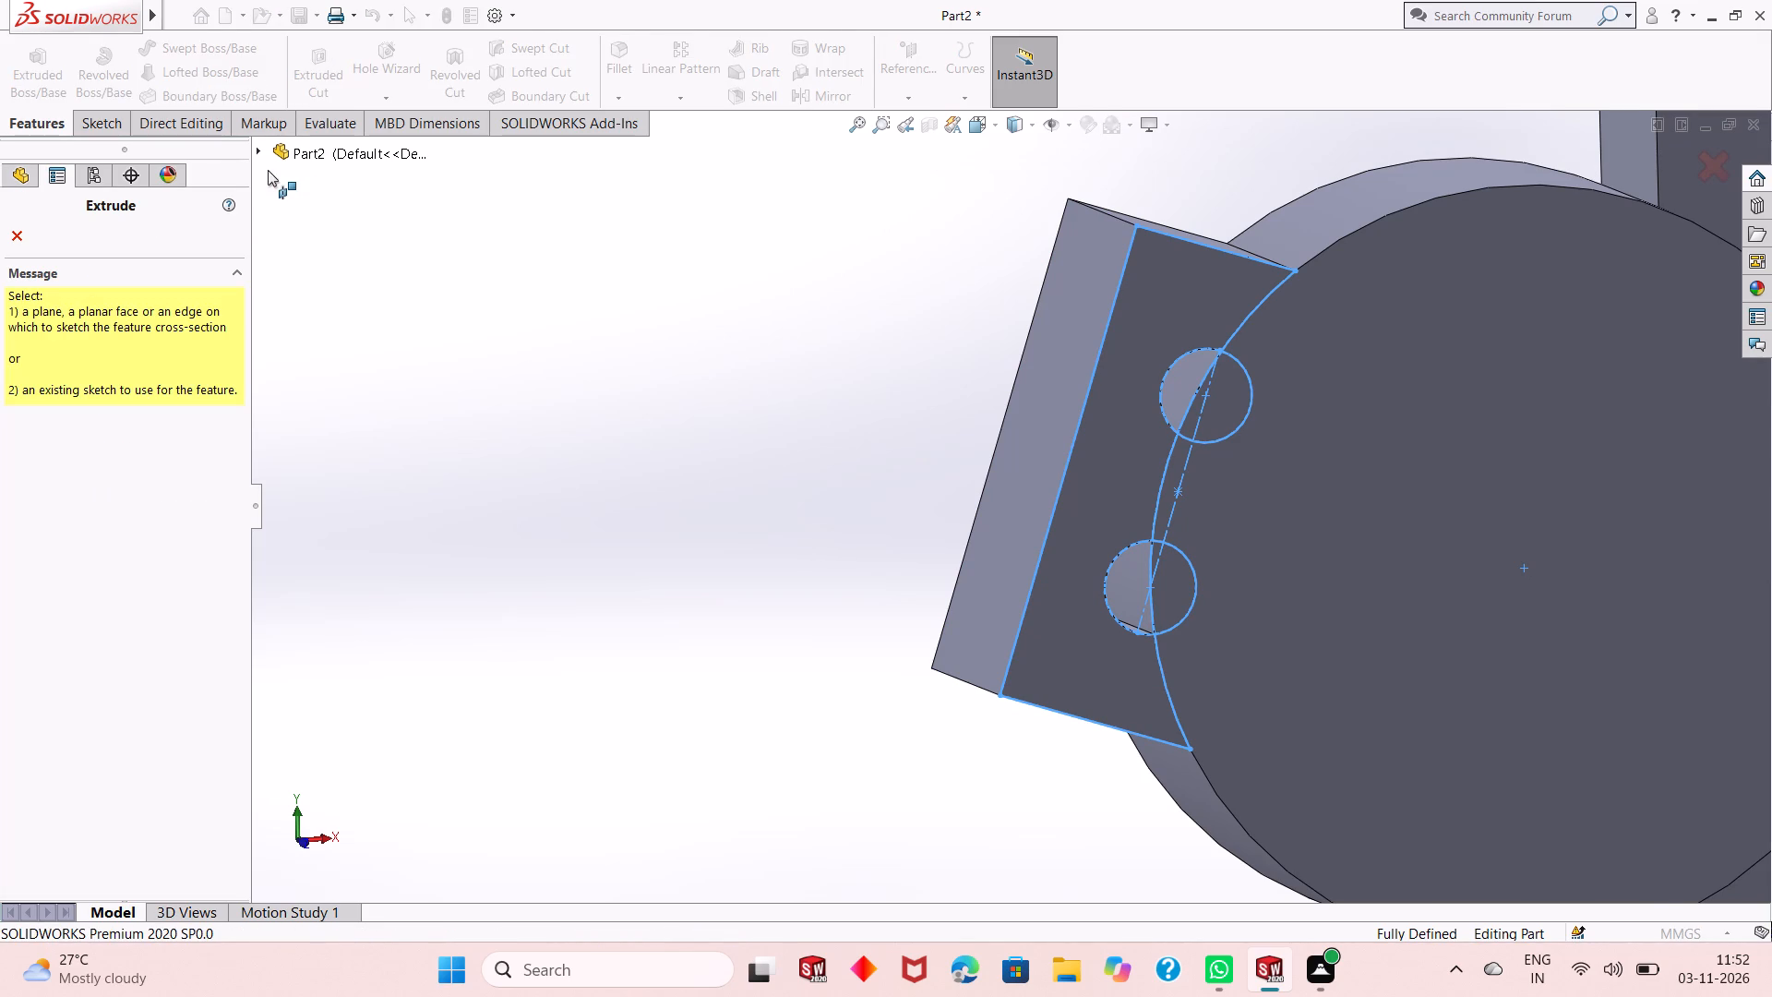
{"action": "left_click", "coordinate": [258, 149]}
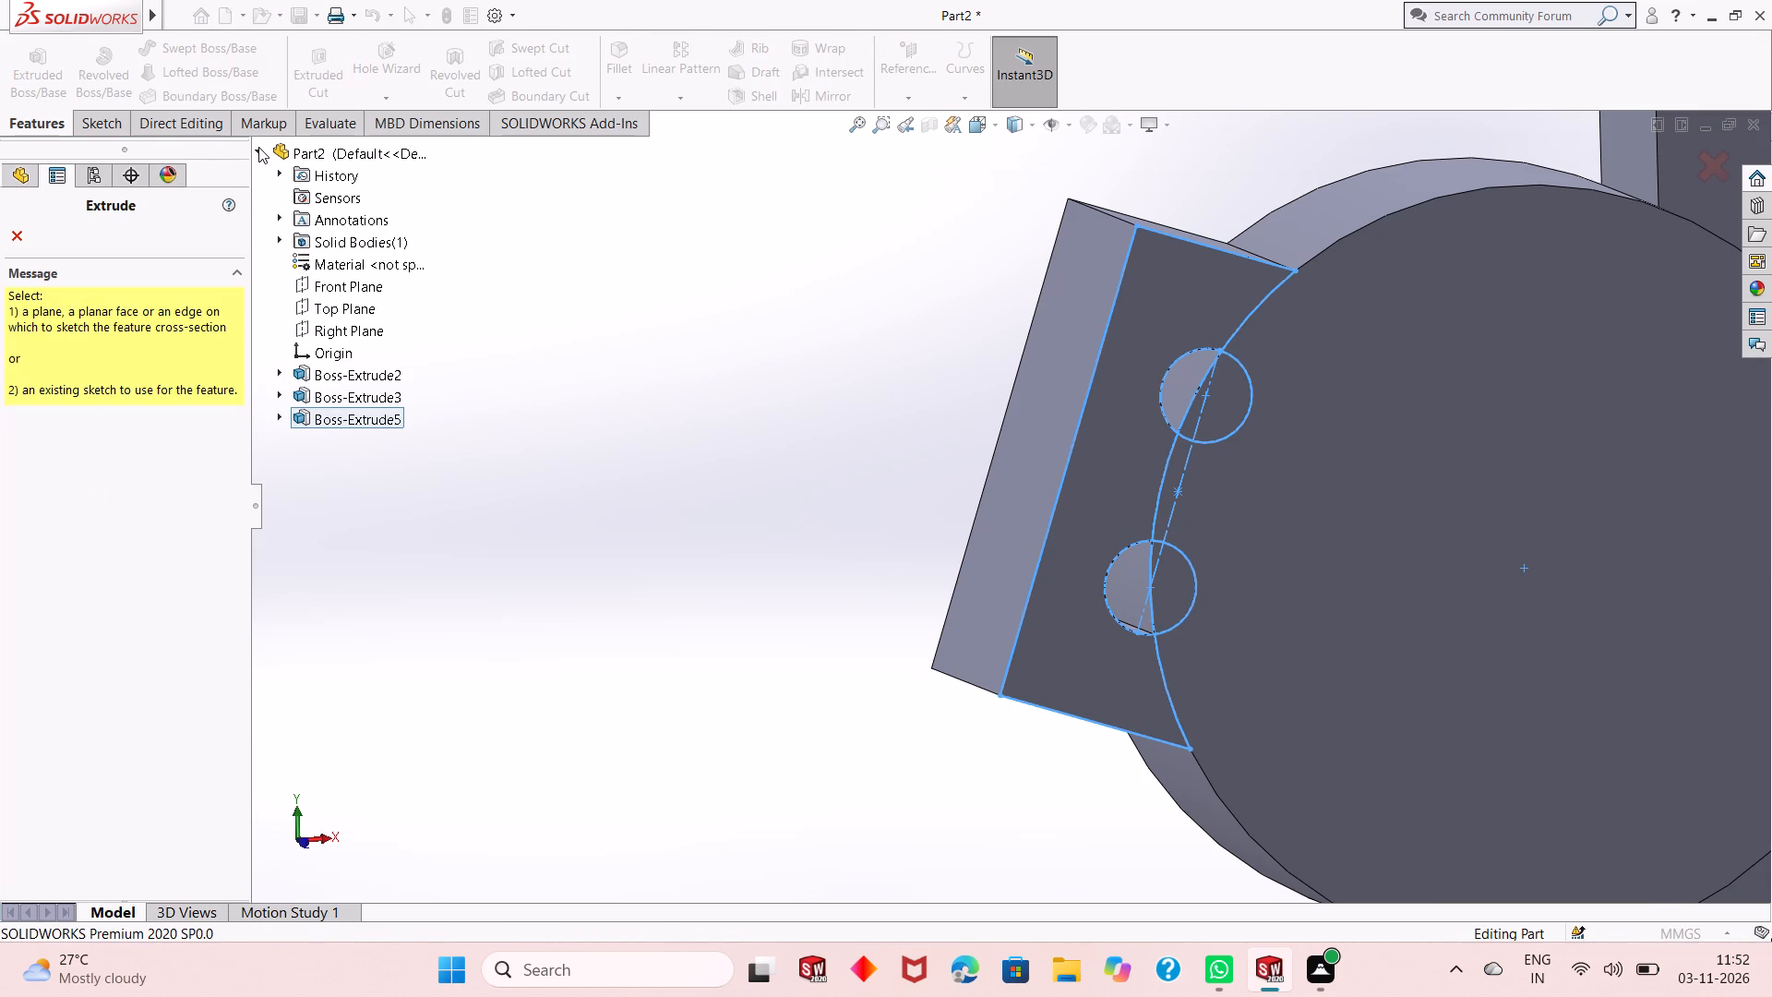
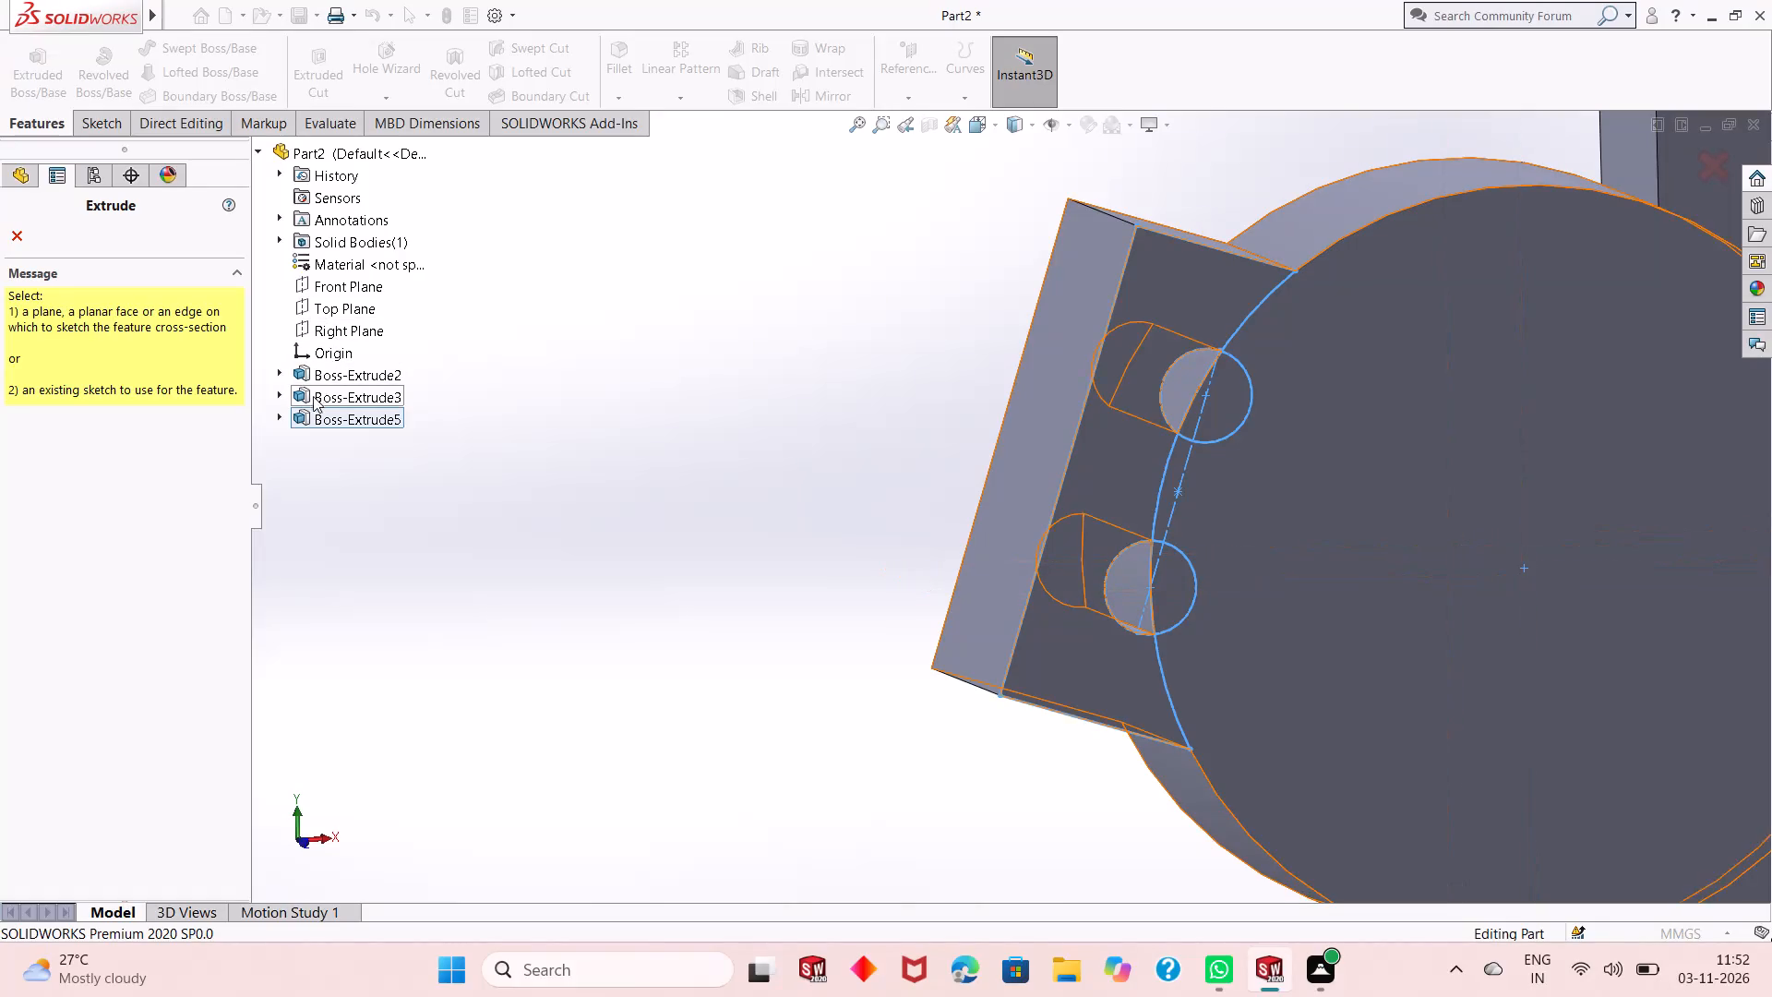
Cut the two small circle regions of the inclined extrusion's sketch (Sketch3) 24 mm blind through the body.
{"action": "left_click", "coordinate": [281, 418]}
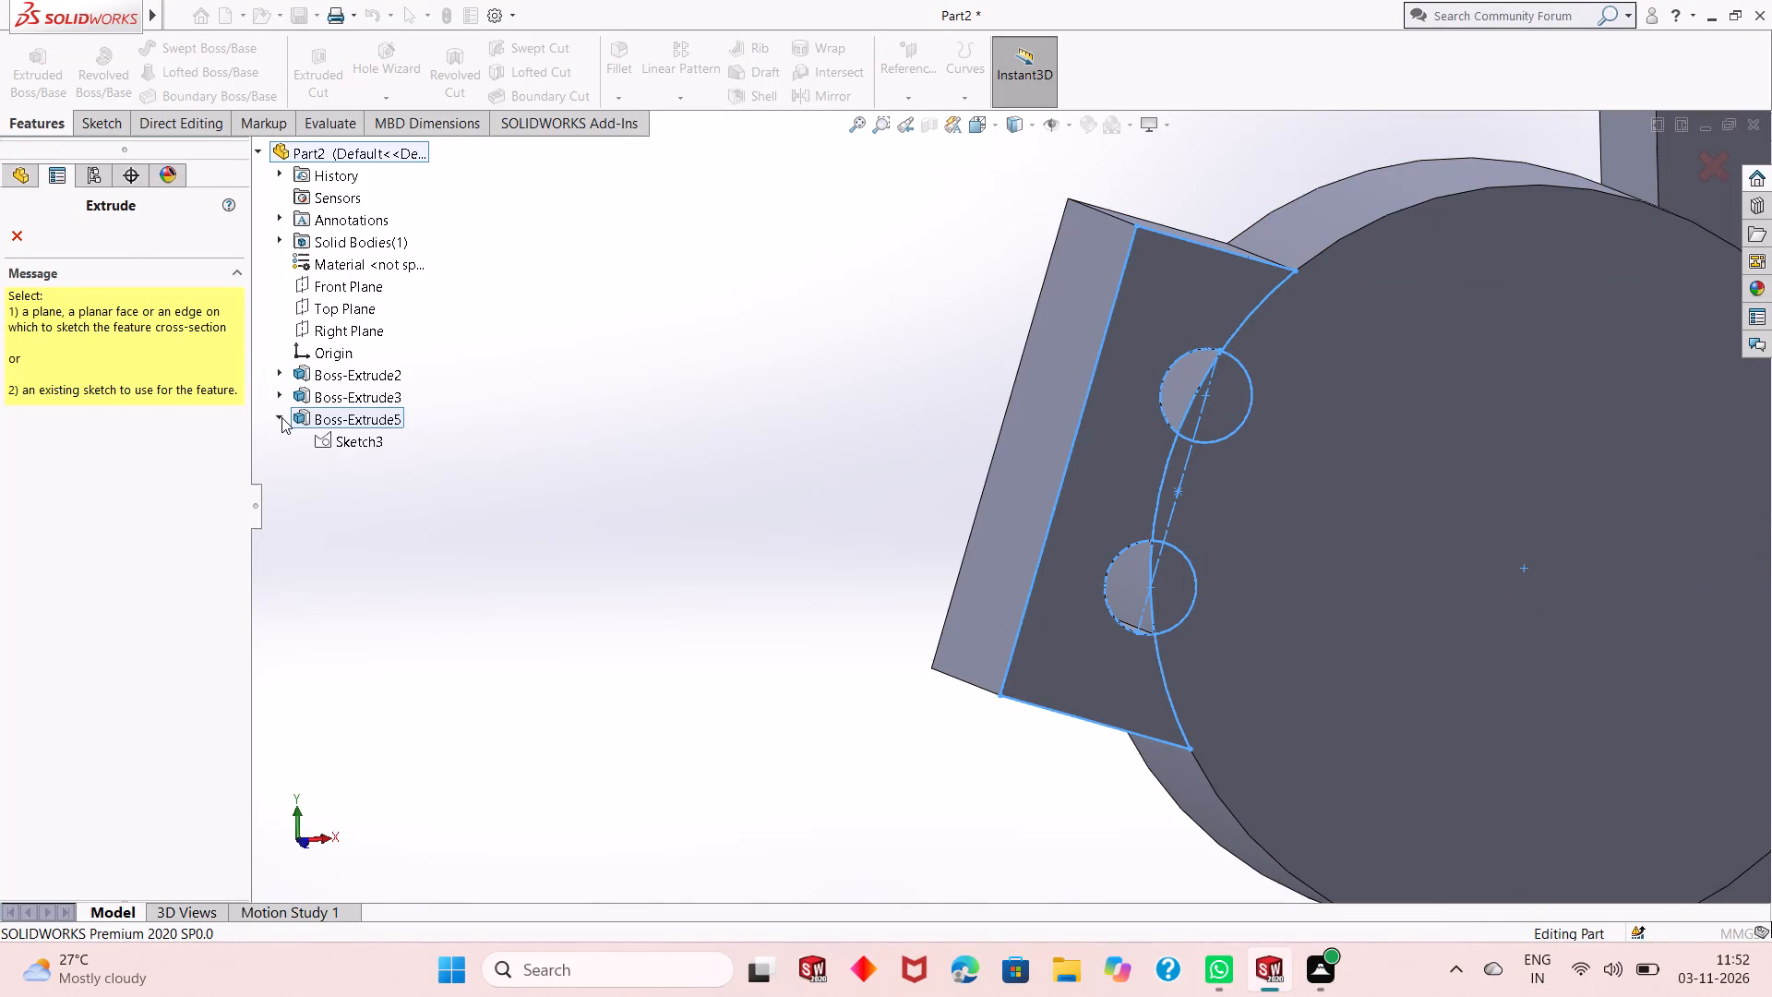
{"action": "left_click", "coordinate": [346, 442]}
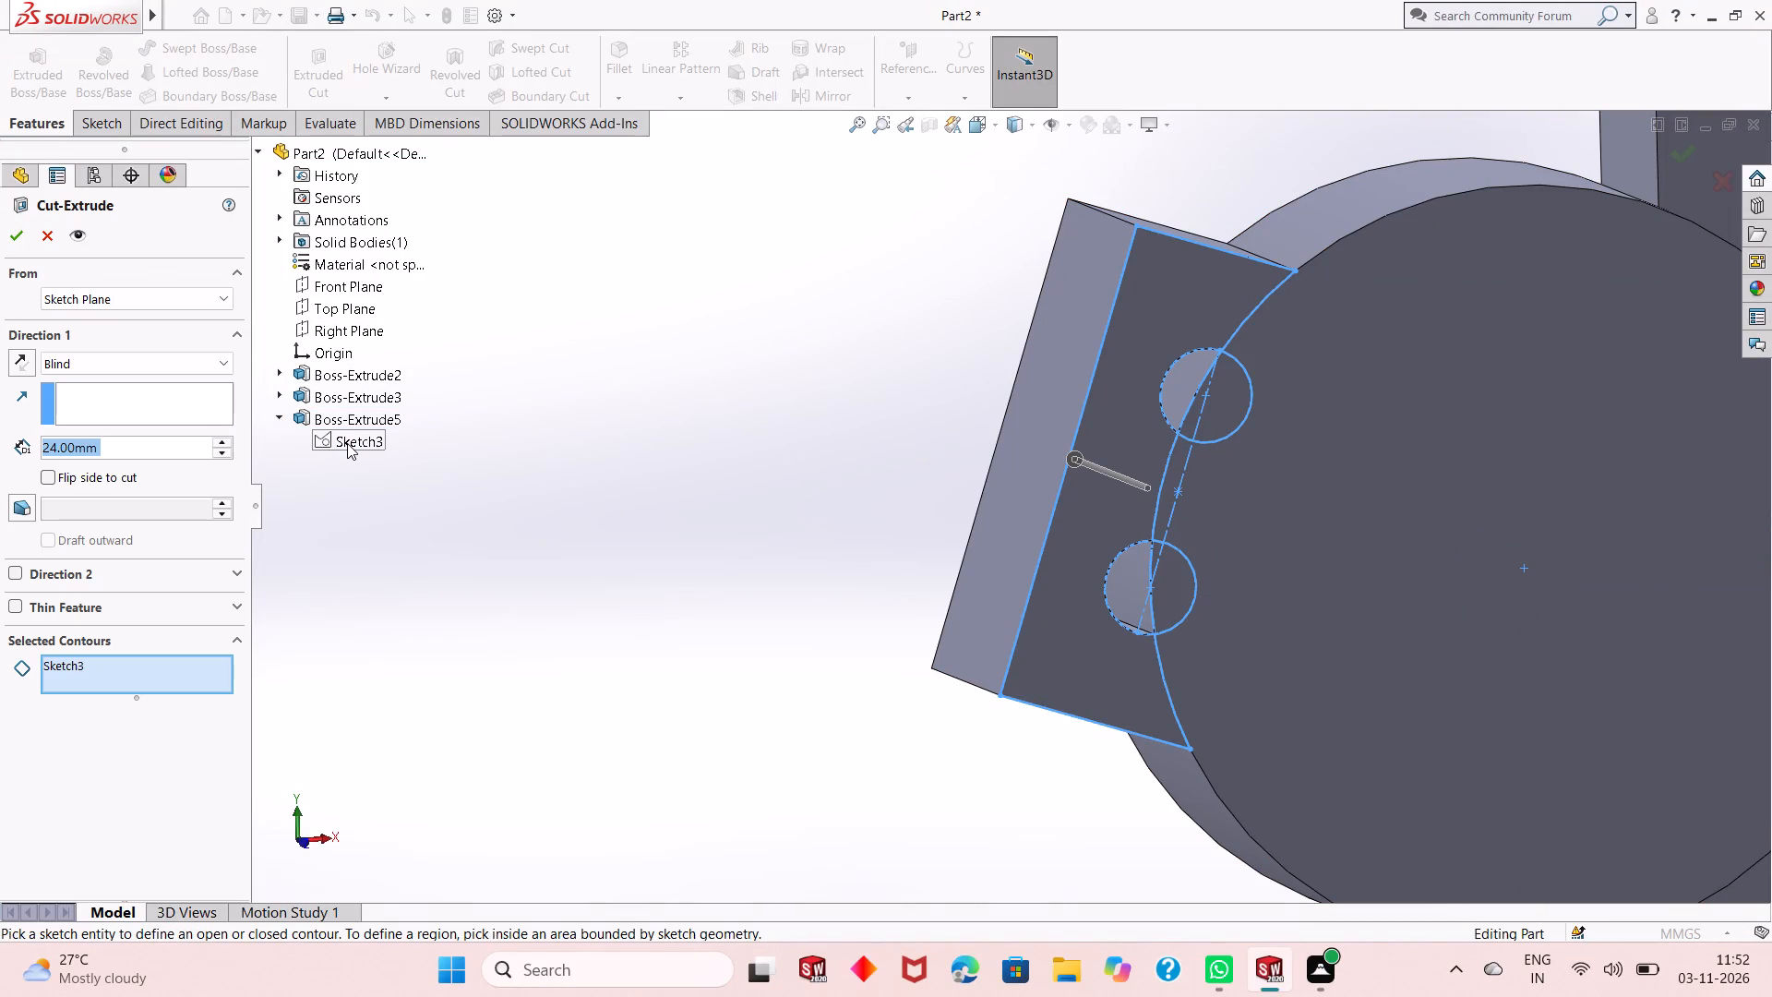
{"action": "left_click", "coordinate": [1225, 420]}
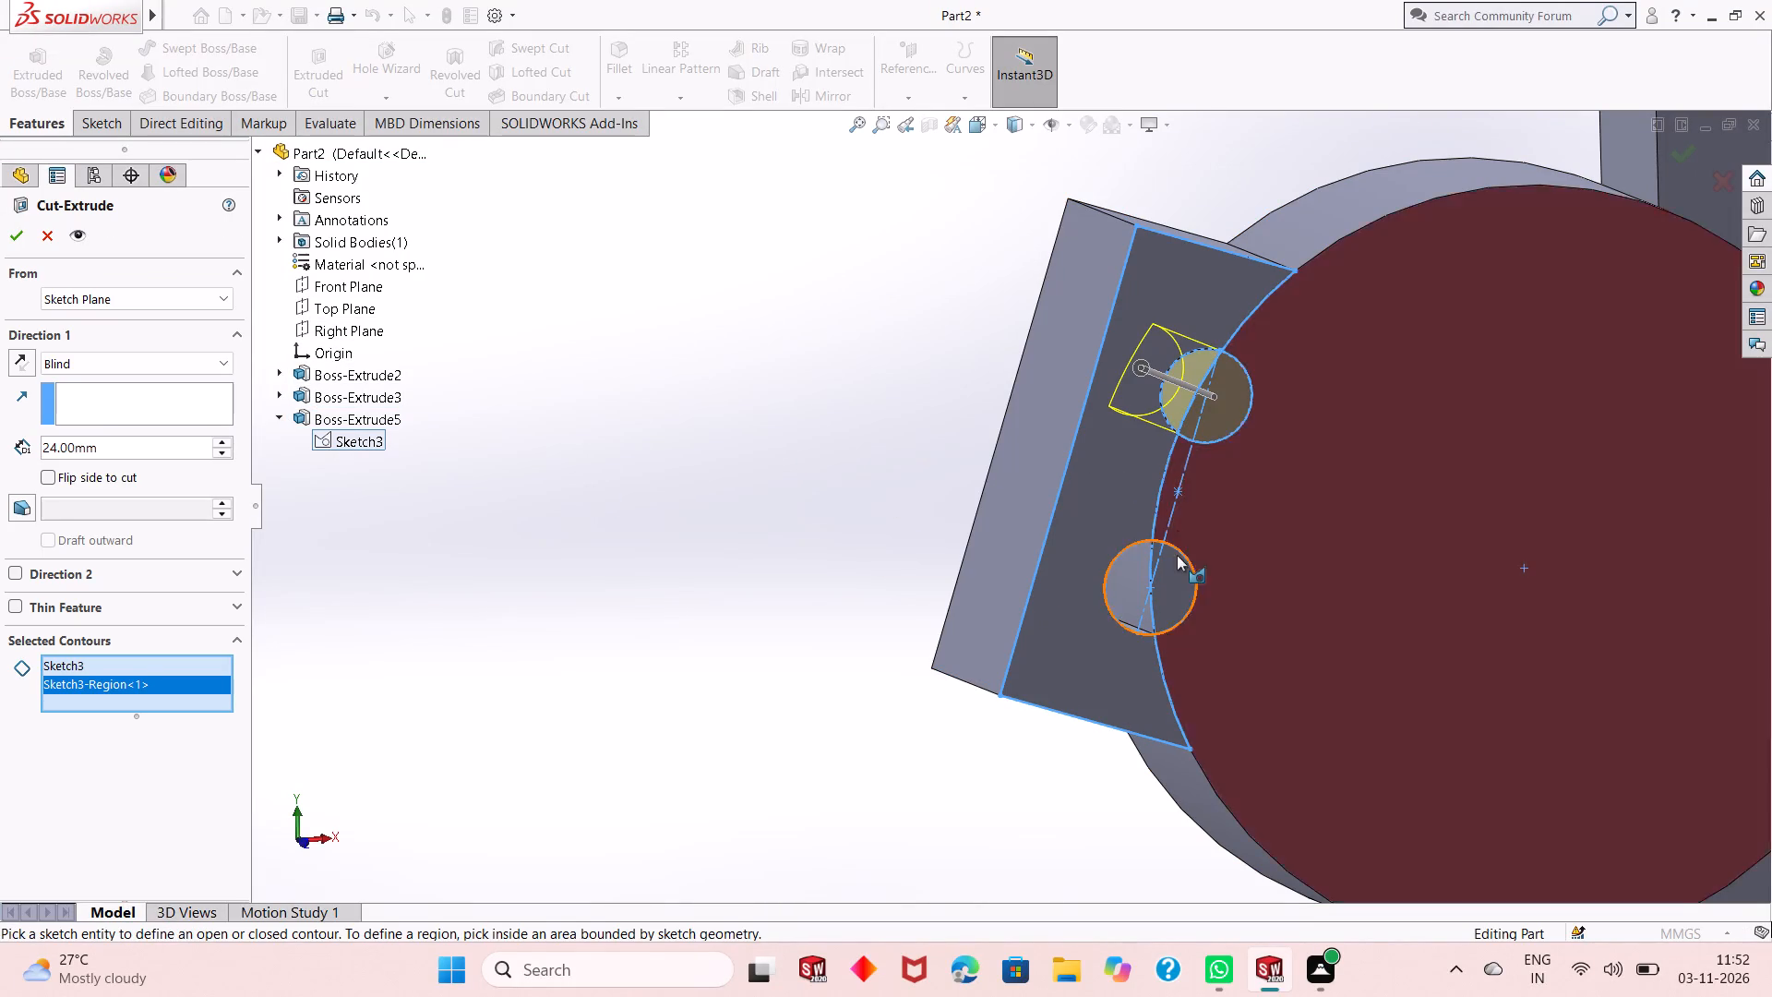
{"action": "left_click", "coordinate": [1177, 571]}
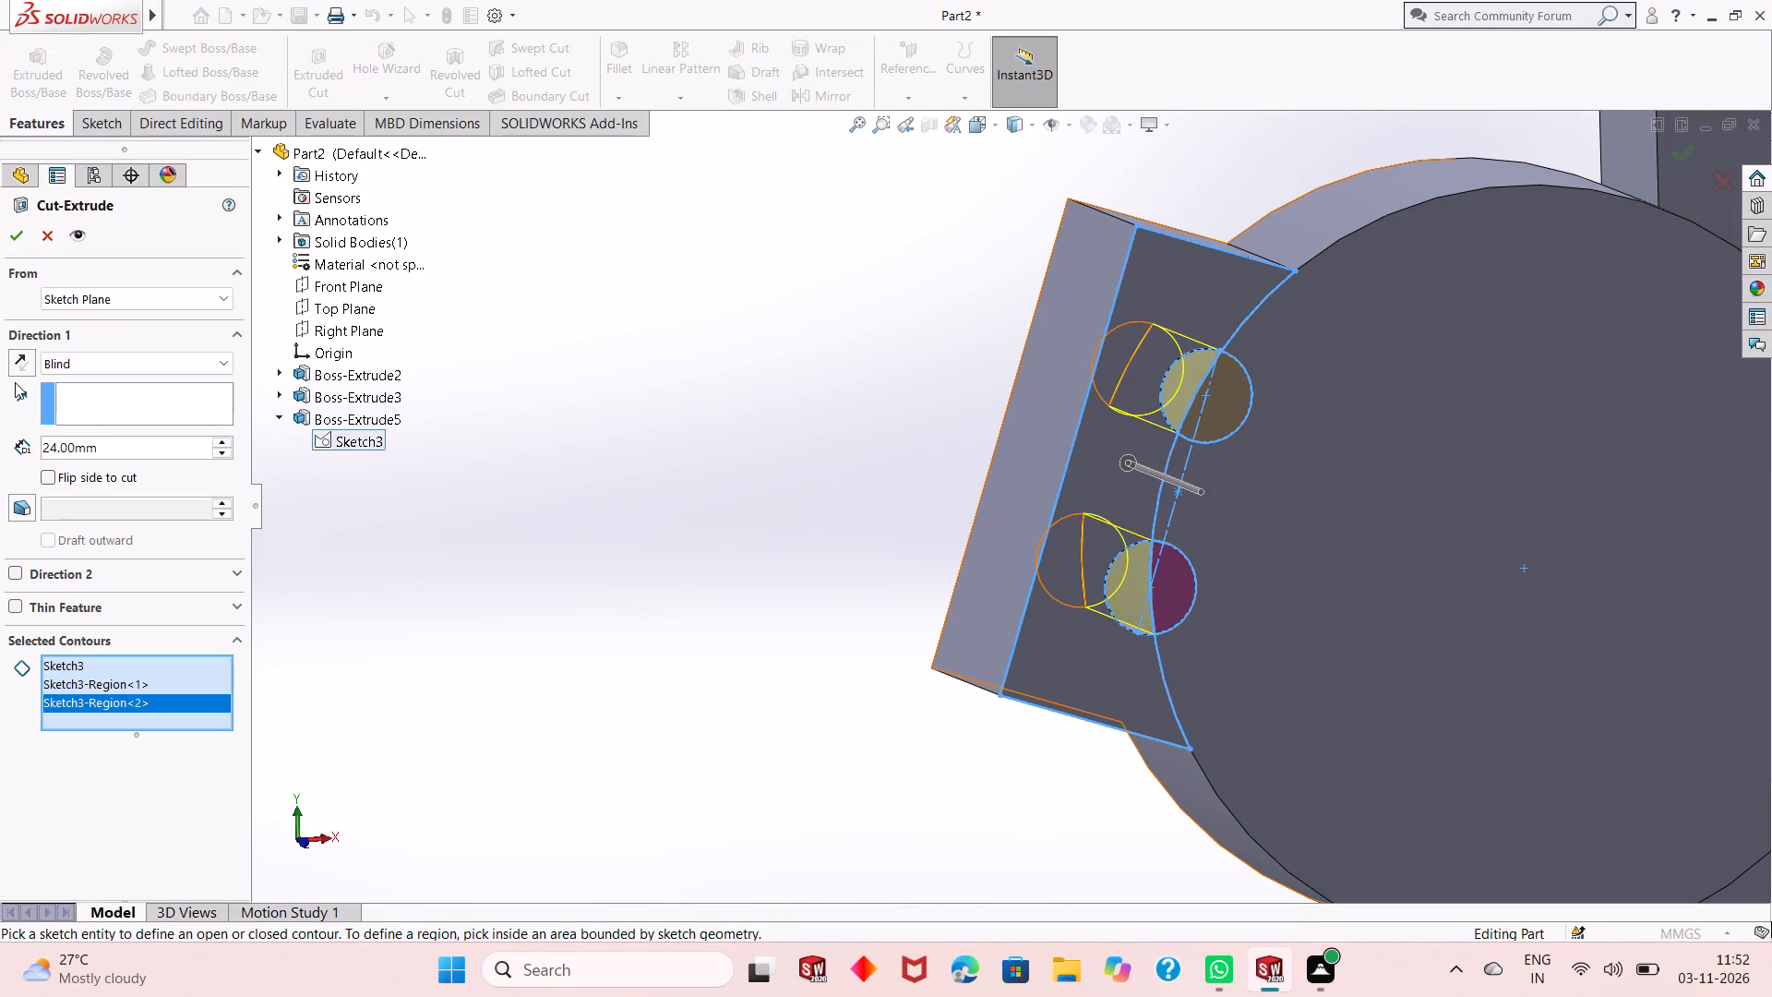
{"action": "left_click", "coordinate": [9, 231]}
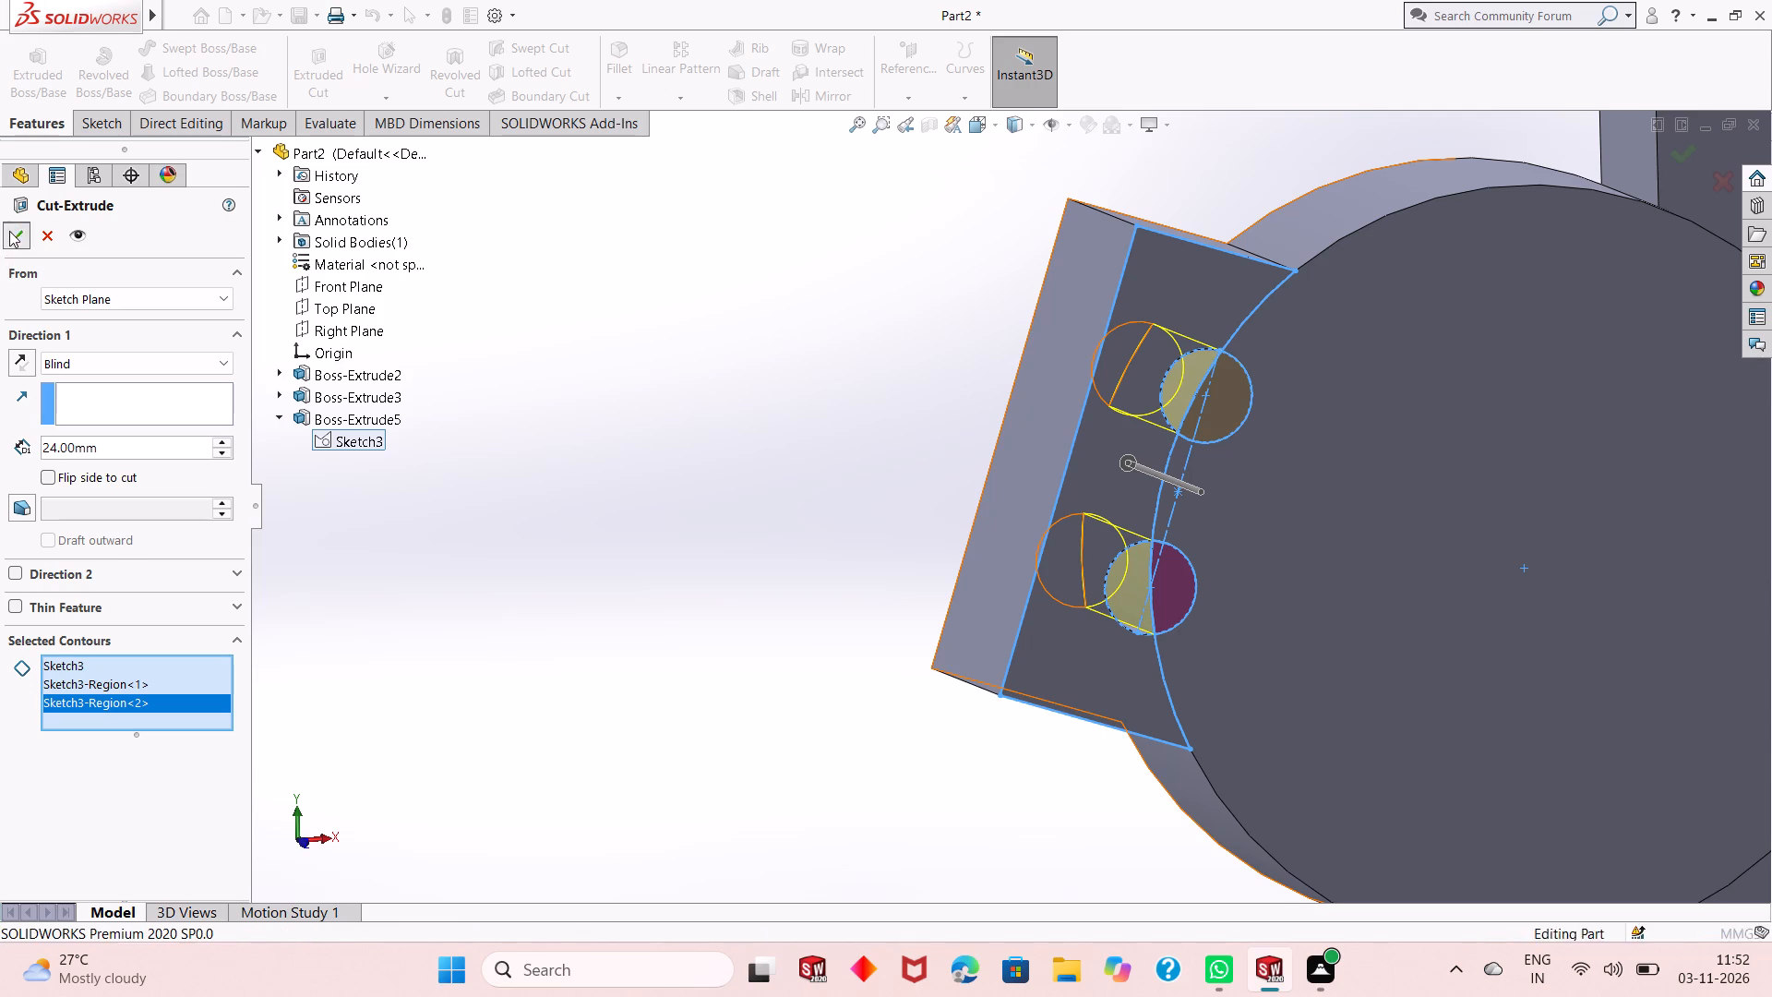
{"action": "left_click", "coordinate": [639, 583]}
Examine the two cut holes, the inclined extrusion and the block from several angles.
{"action": "scroll", "coordinate": [964, 670], "scroll_direction": "up", "scroll_amount": 3}
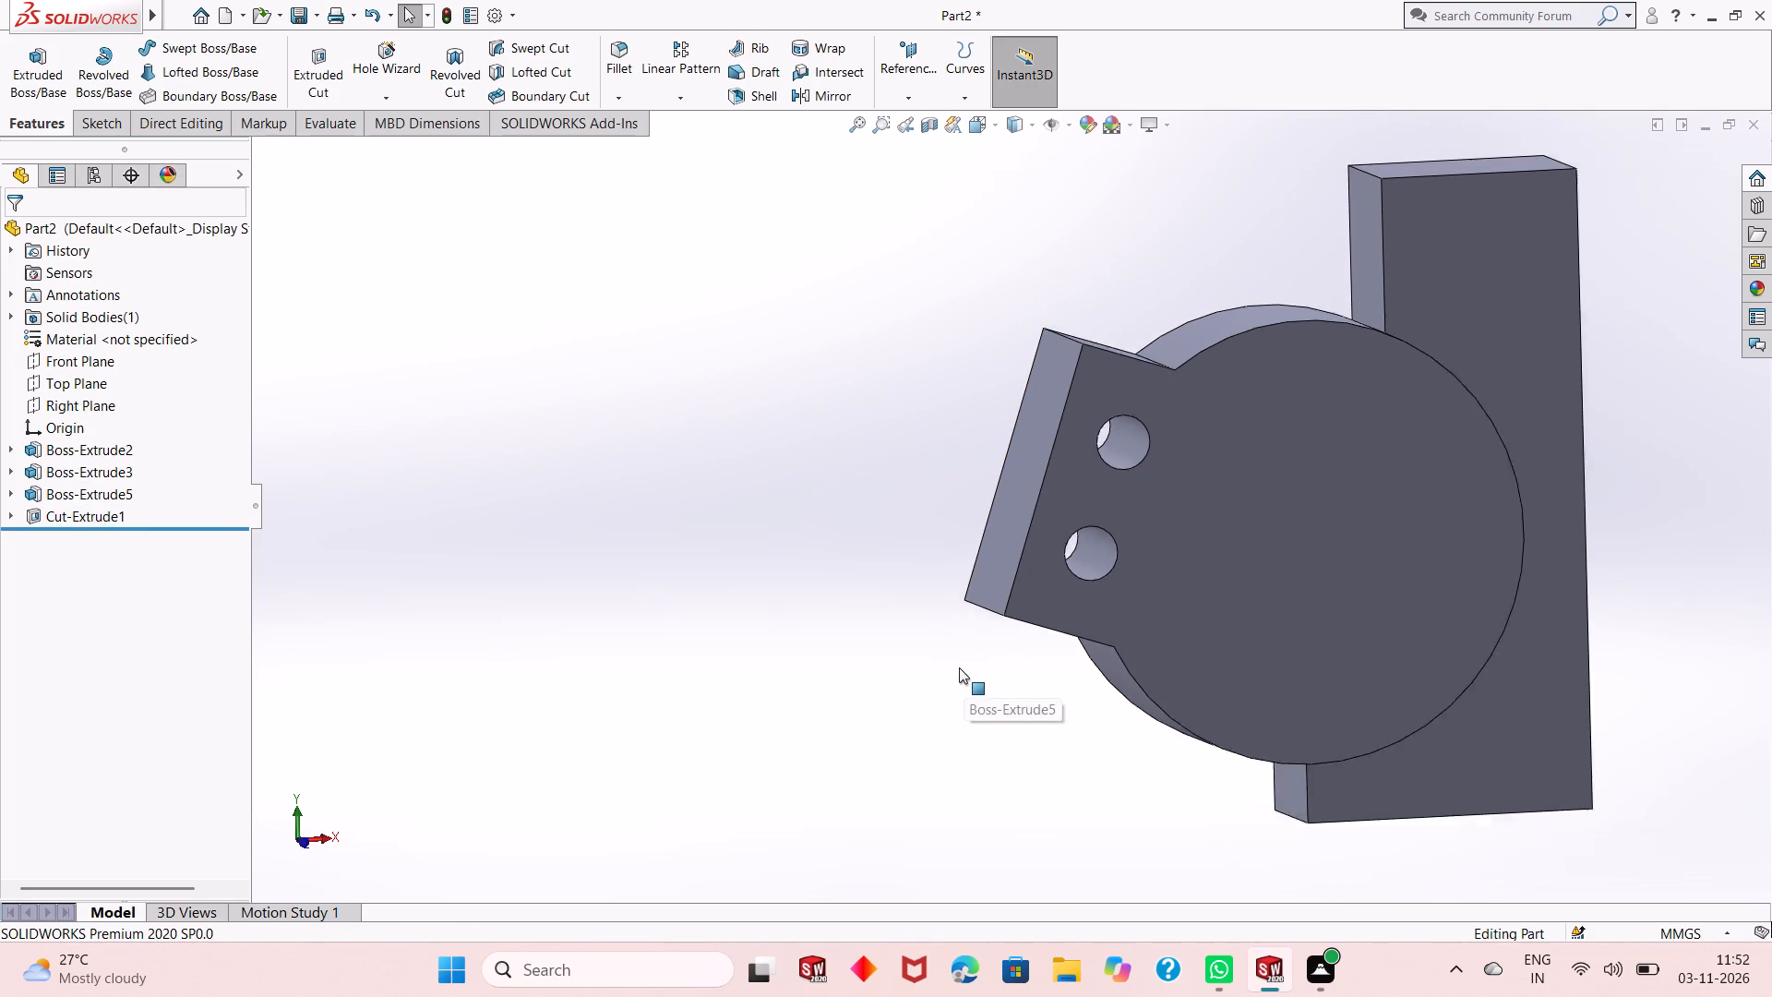
{"action": "scroll", "coordinate": [959, 667], "scroll_direction": "up", "scroll_amount": 1}
{"action": "scroll", "coordinate": [1496, 575], "scroll_direction": "down", "scroll_amount": 2}
{"action": "middle_click_drag", "start_coordinate": [1150, 721], "coordinate": [1127, 631]}
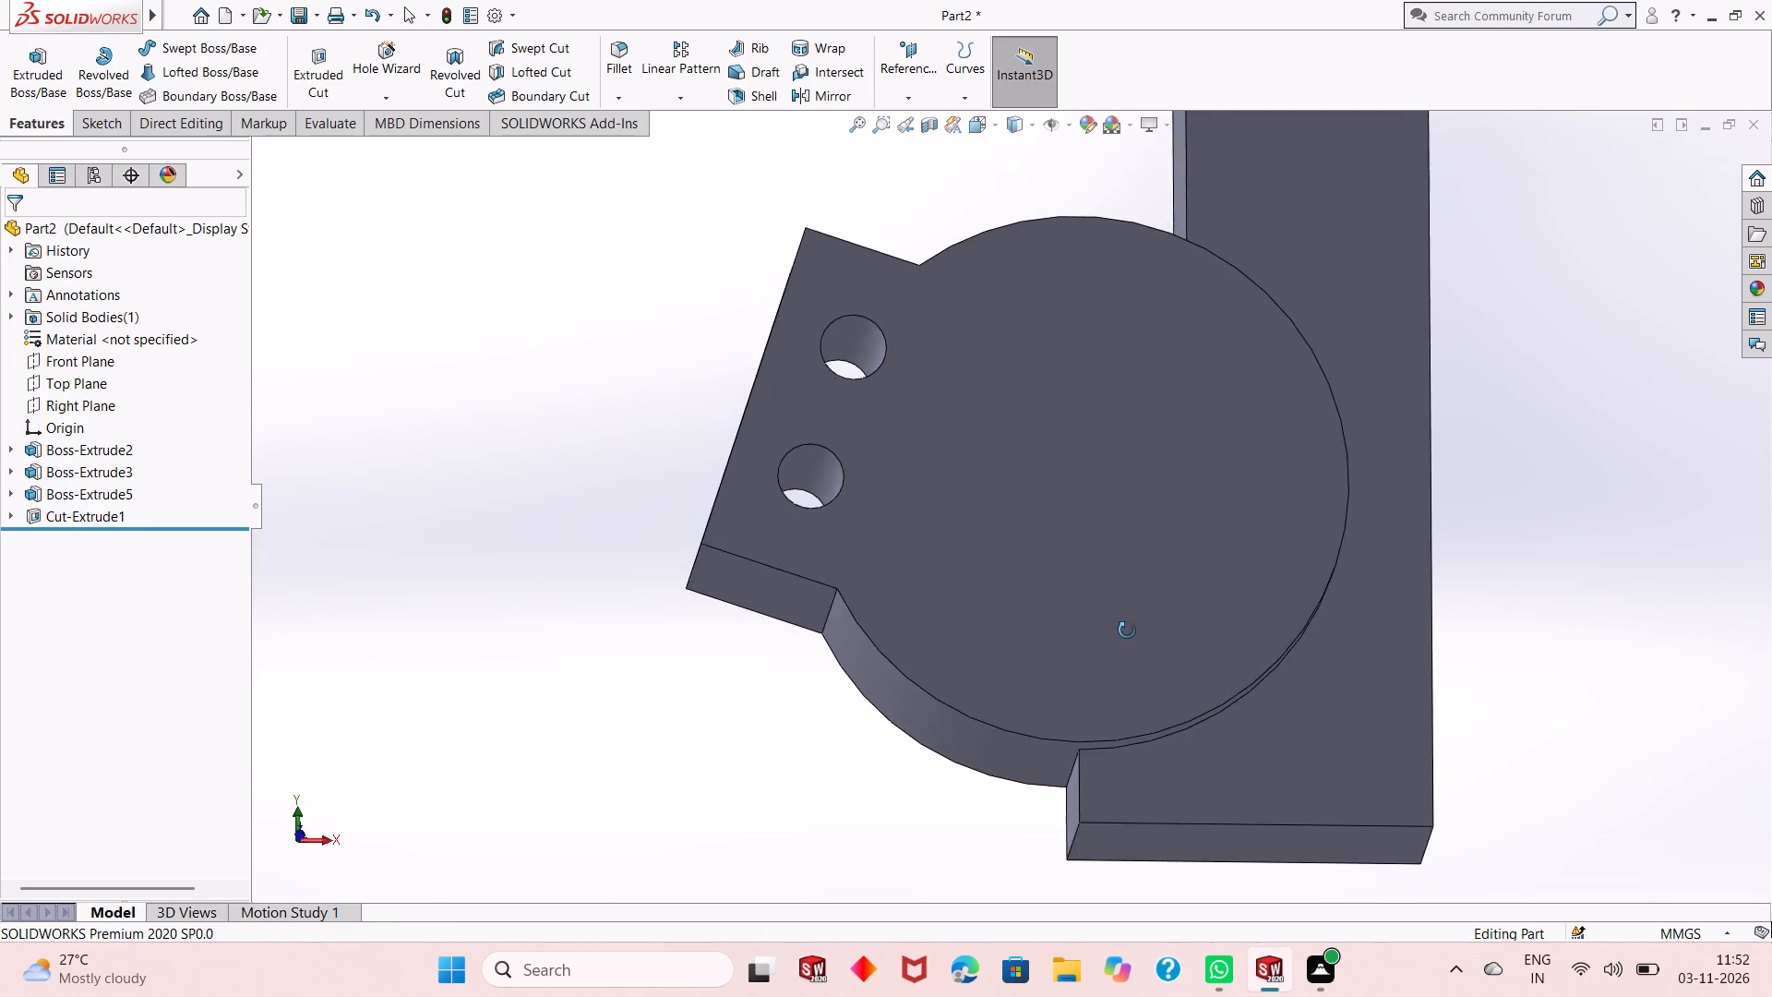
{"action": "middle_click_drag", "start_coordinate": [1127, 631], "coordinate": [1122, 727]}
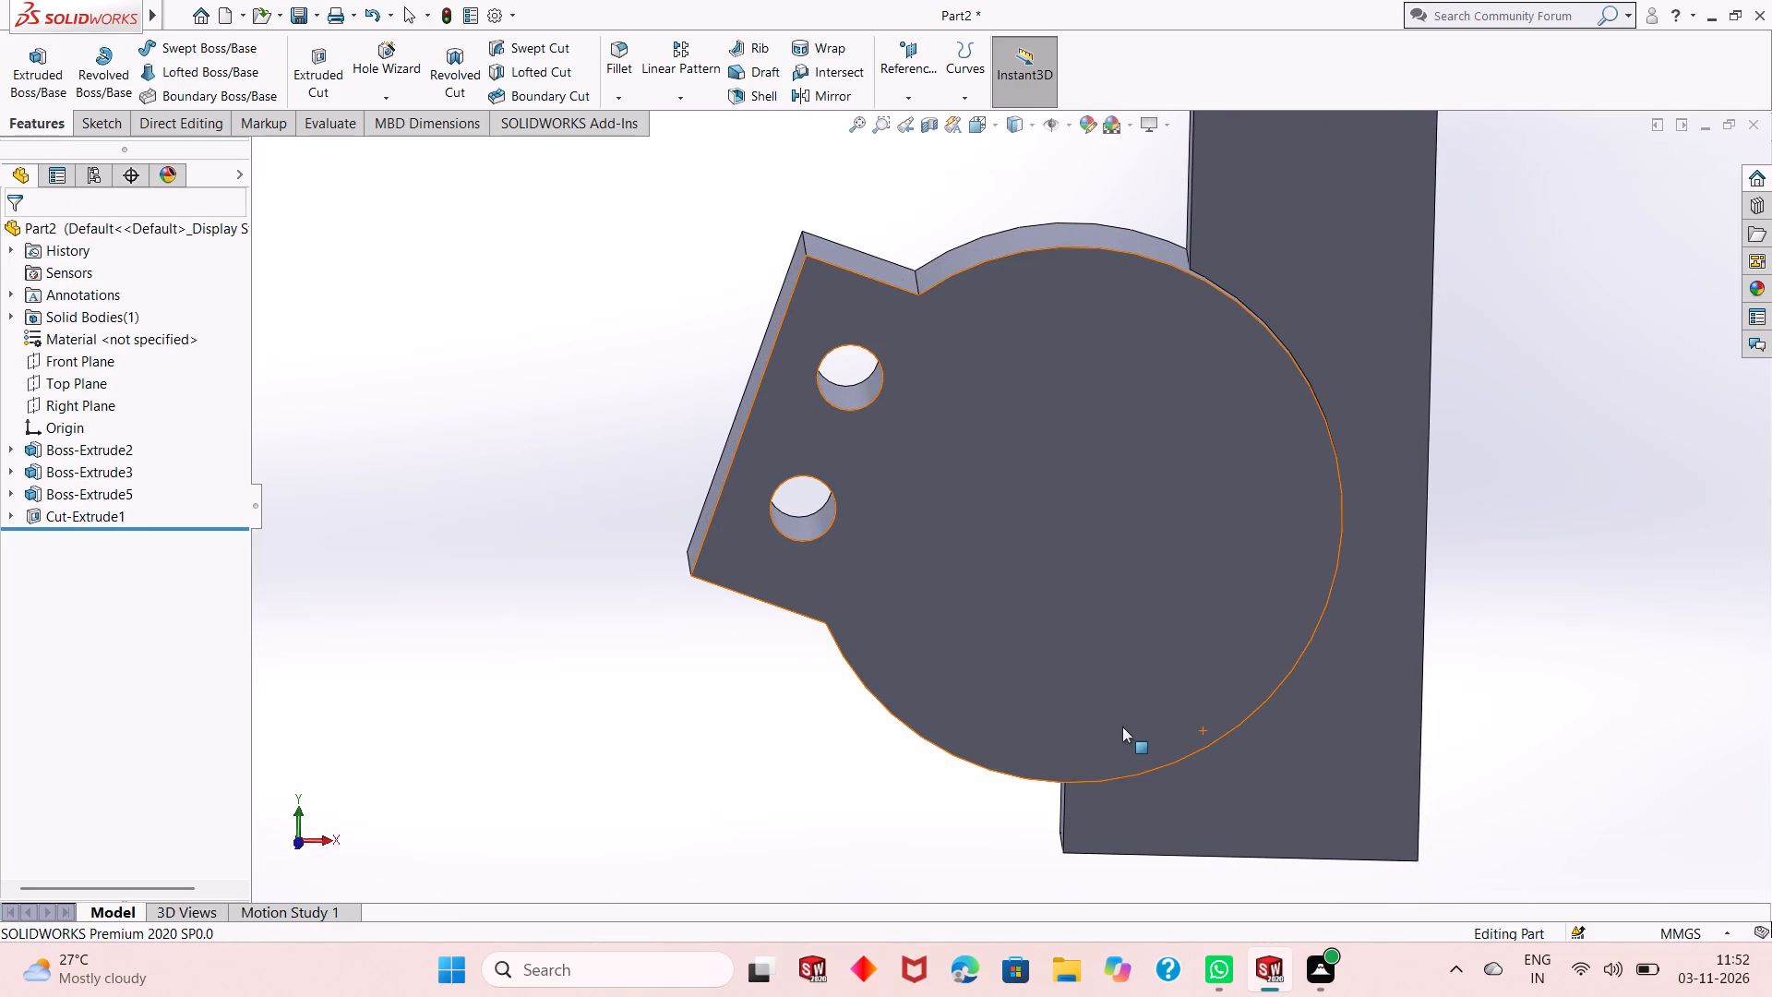
{"action": "middle_click_drag", "start_coordinate": [1122, 730], "coordinate": [1115, 701]}
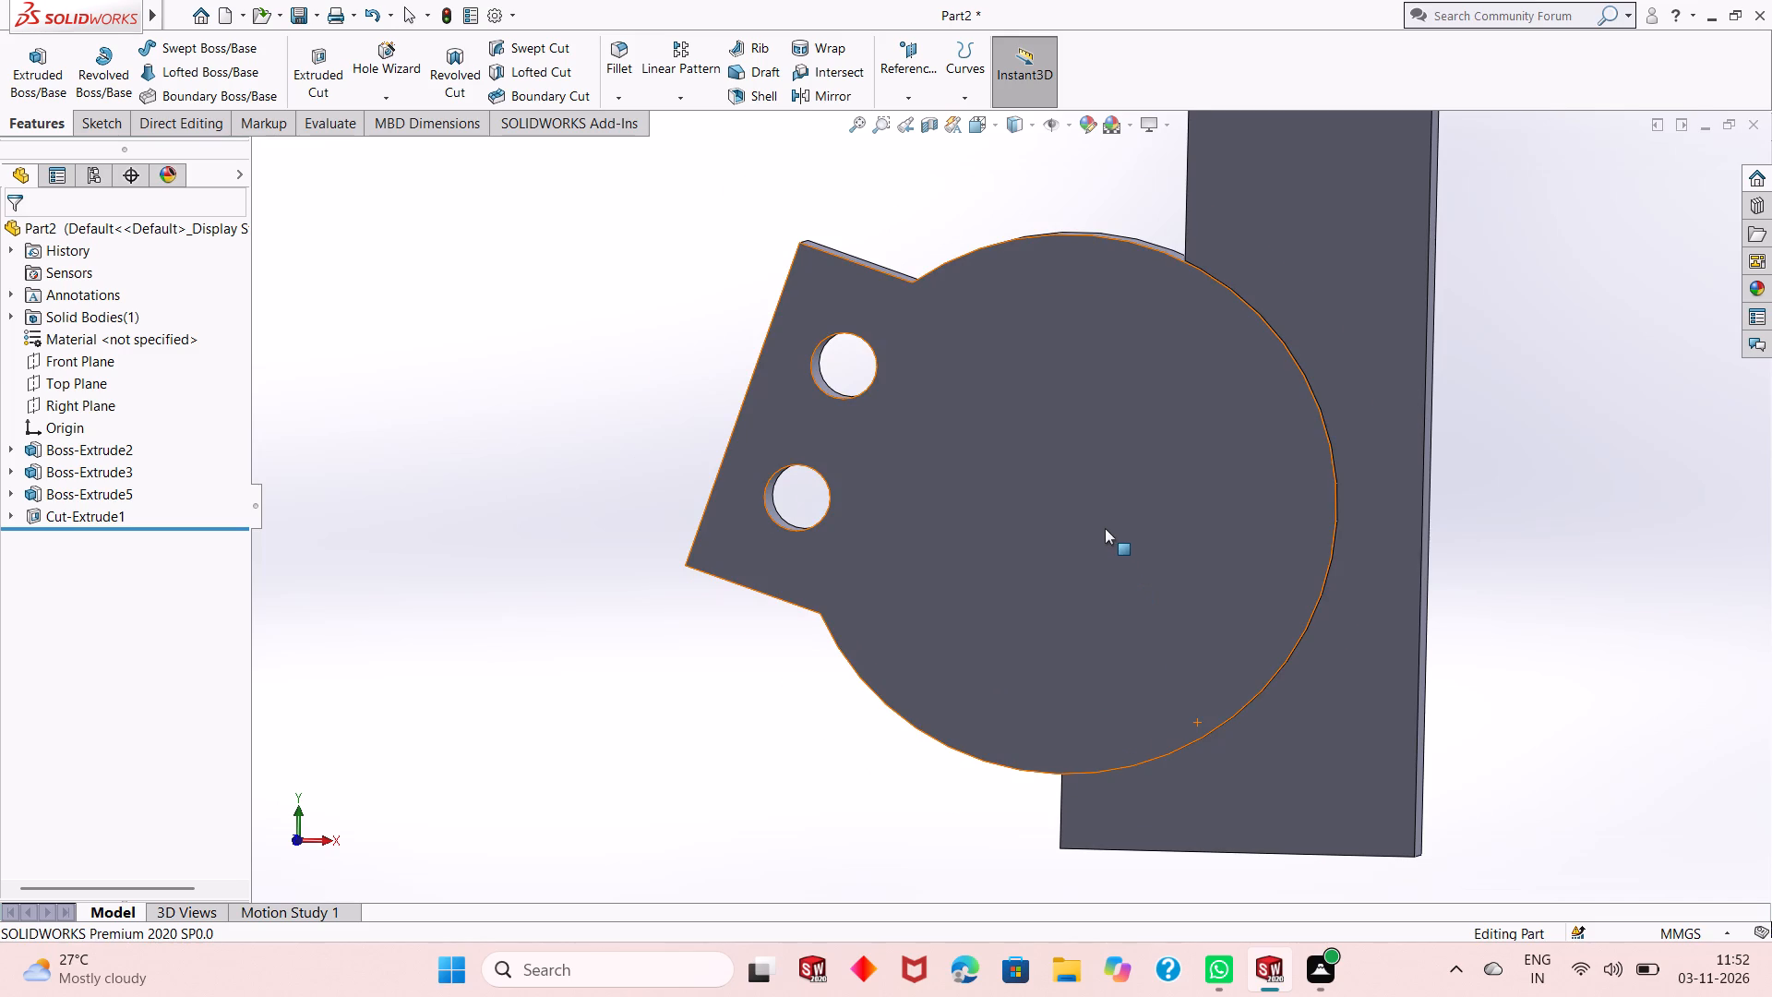
{"action": "scroll", "coordinate": [1105, 528], "scroll_direction": "down", "scroll_amount": 1}
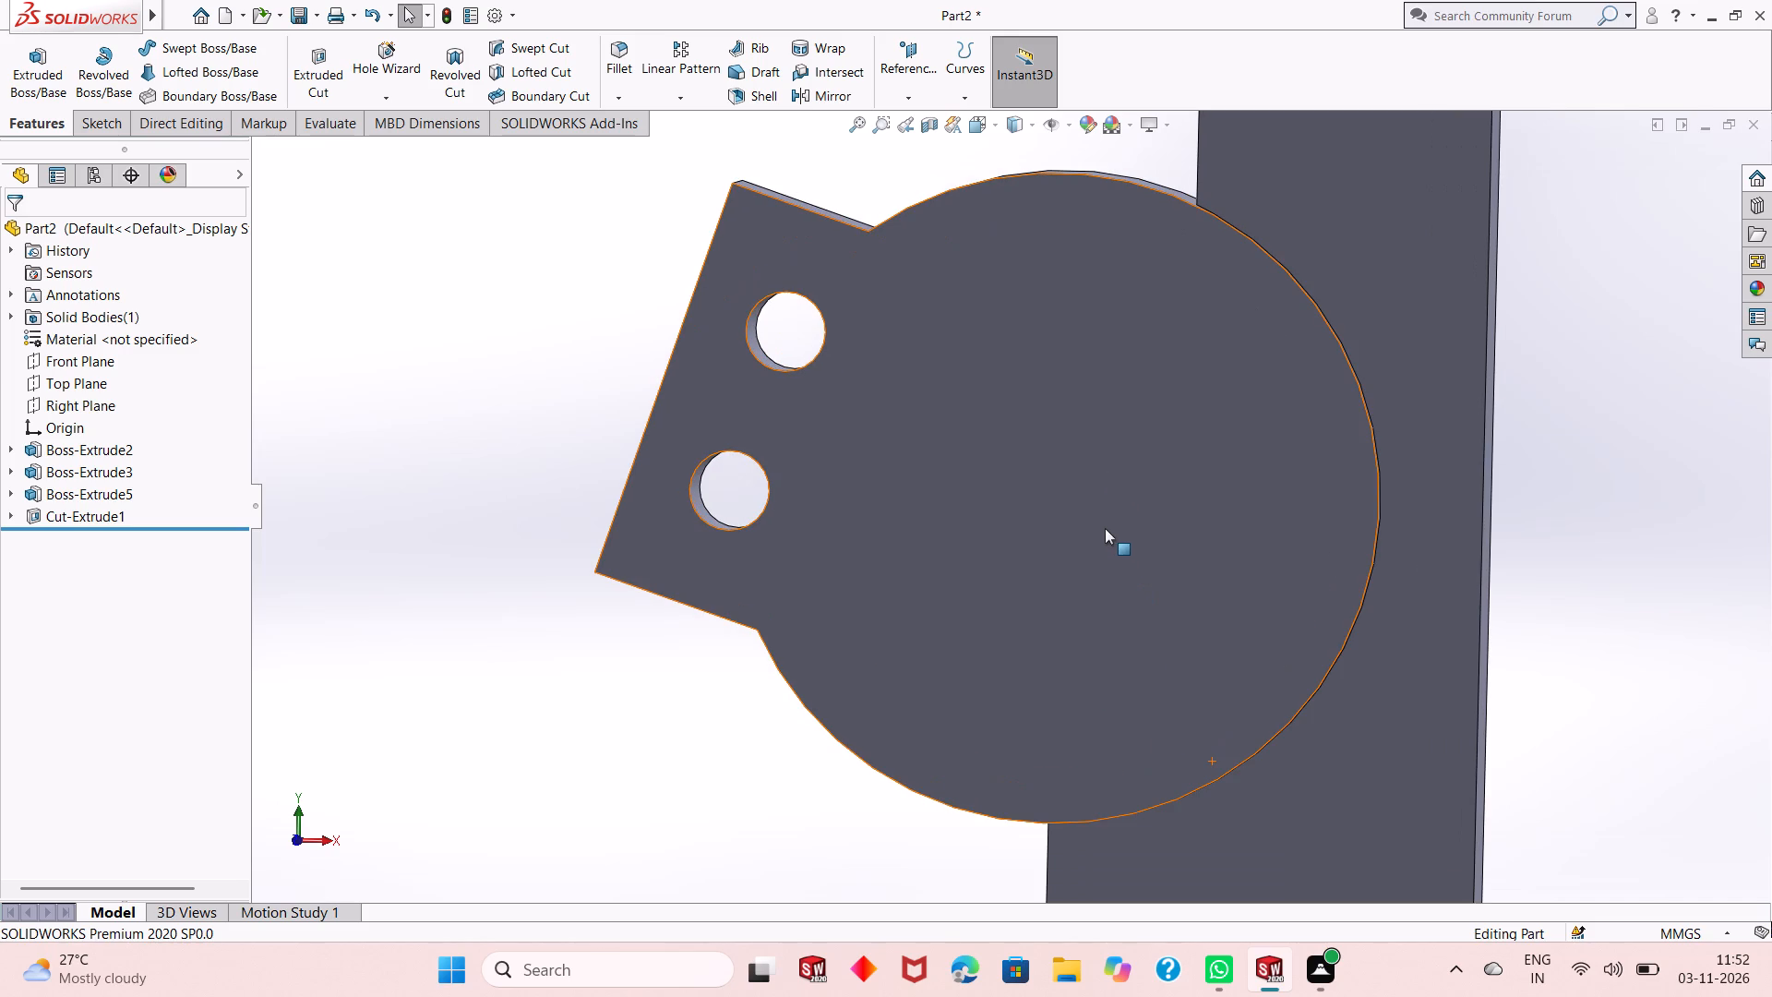
{"action": "scroll", "coordinate": [1156, 500], "scroll_direction": "up", "scroll_amount": 3}
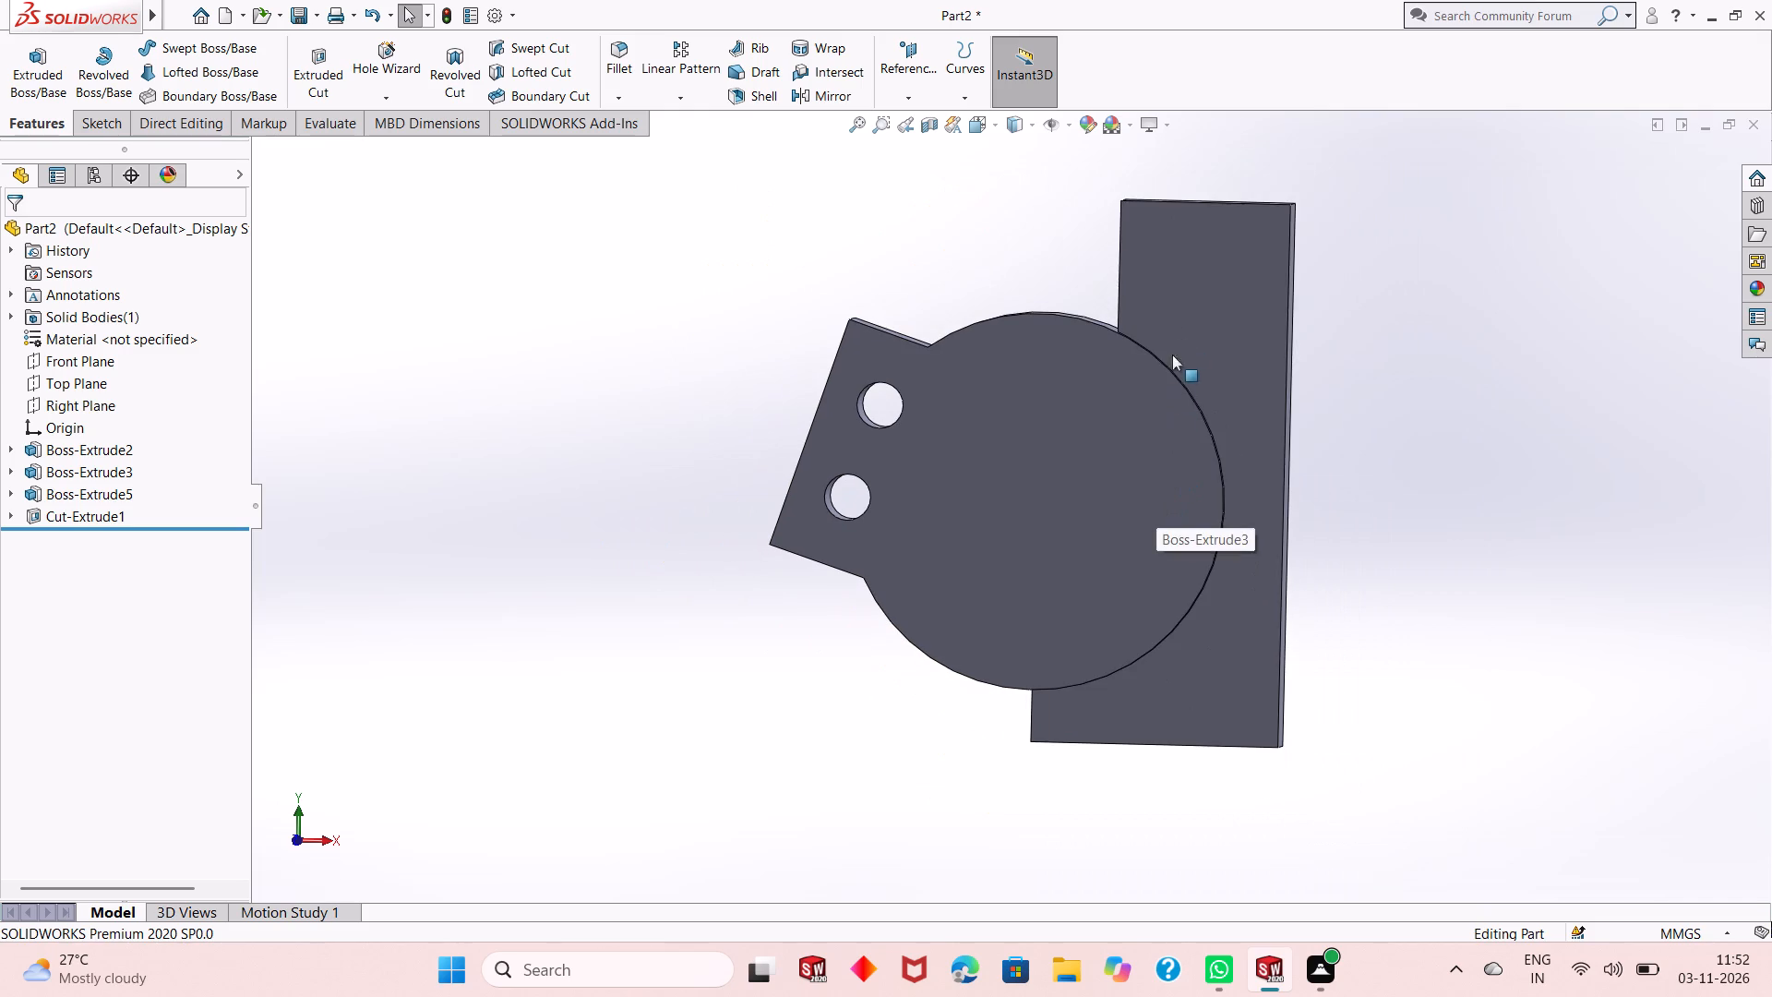
{"action": "scroll", "coordinate": [1223, 217], "scroll_direction": "down", "scroll_amount": 1}
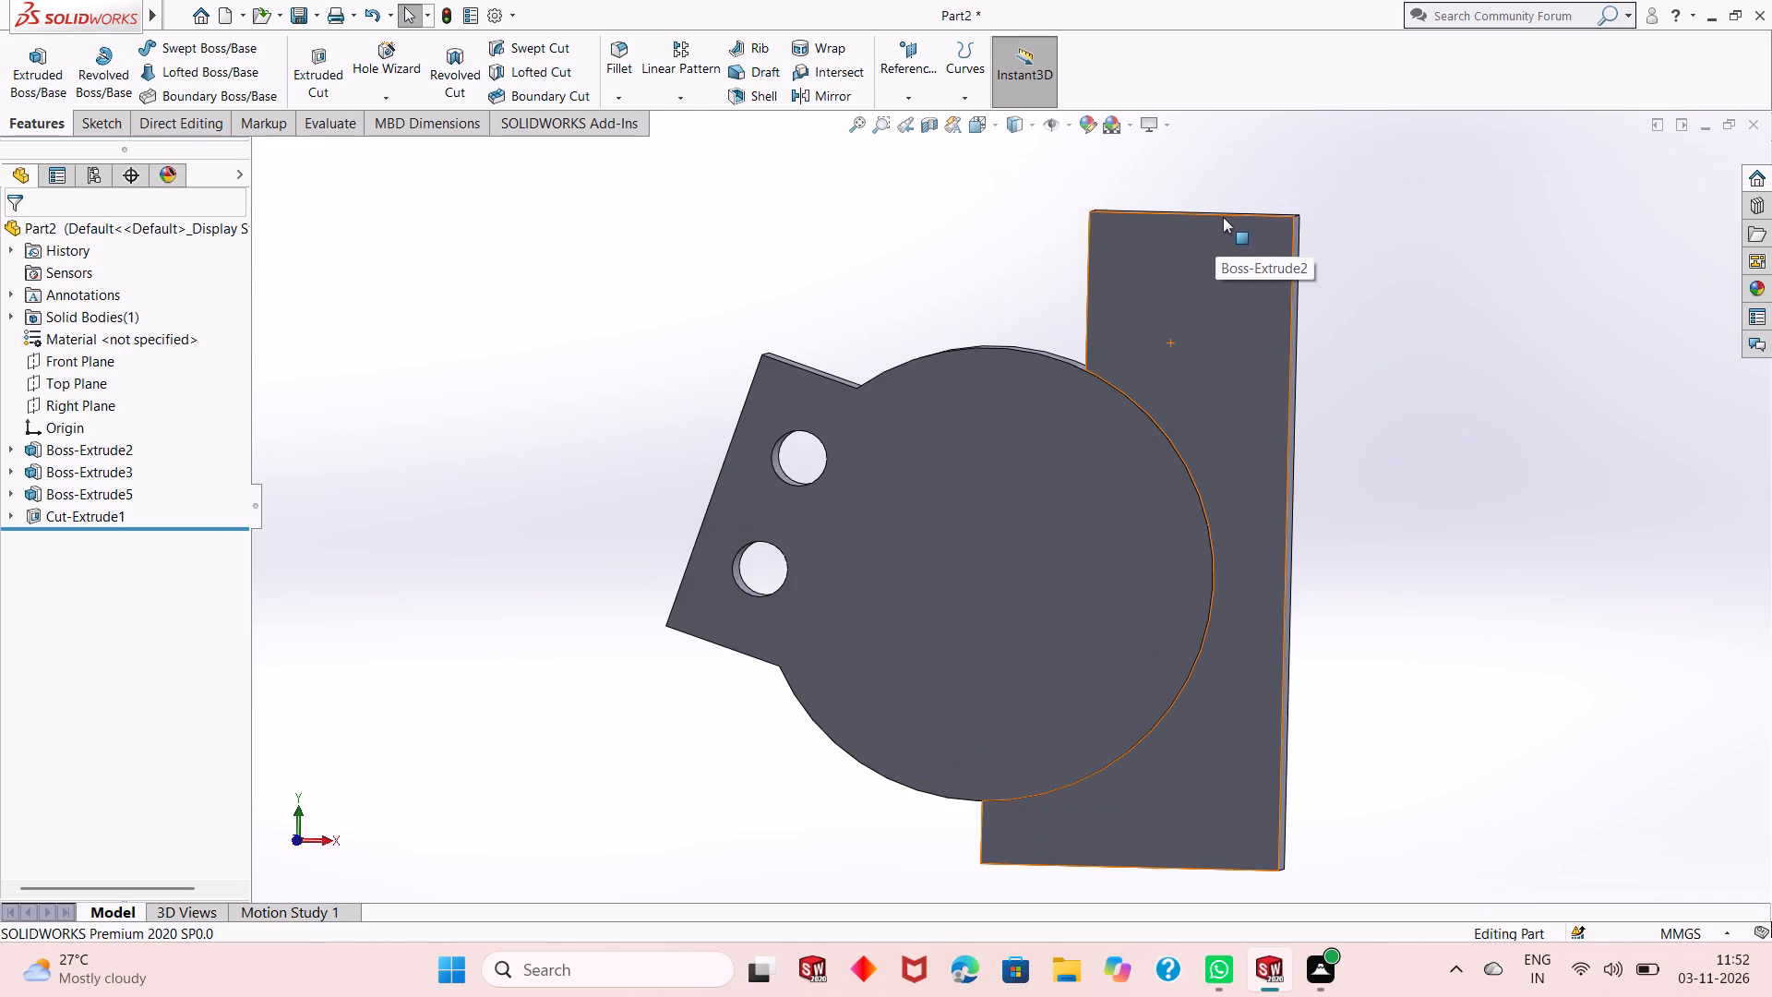
{"action": "middle_click_drag", "start_coordinate": [1250, 451], "coordinate": [1252, 452]}
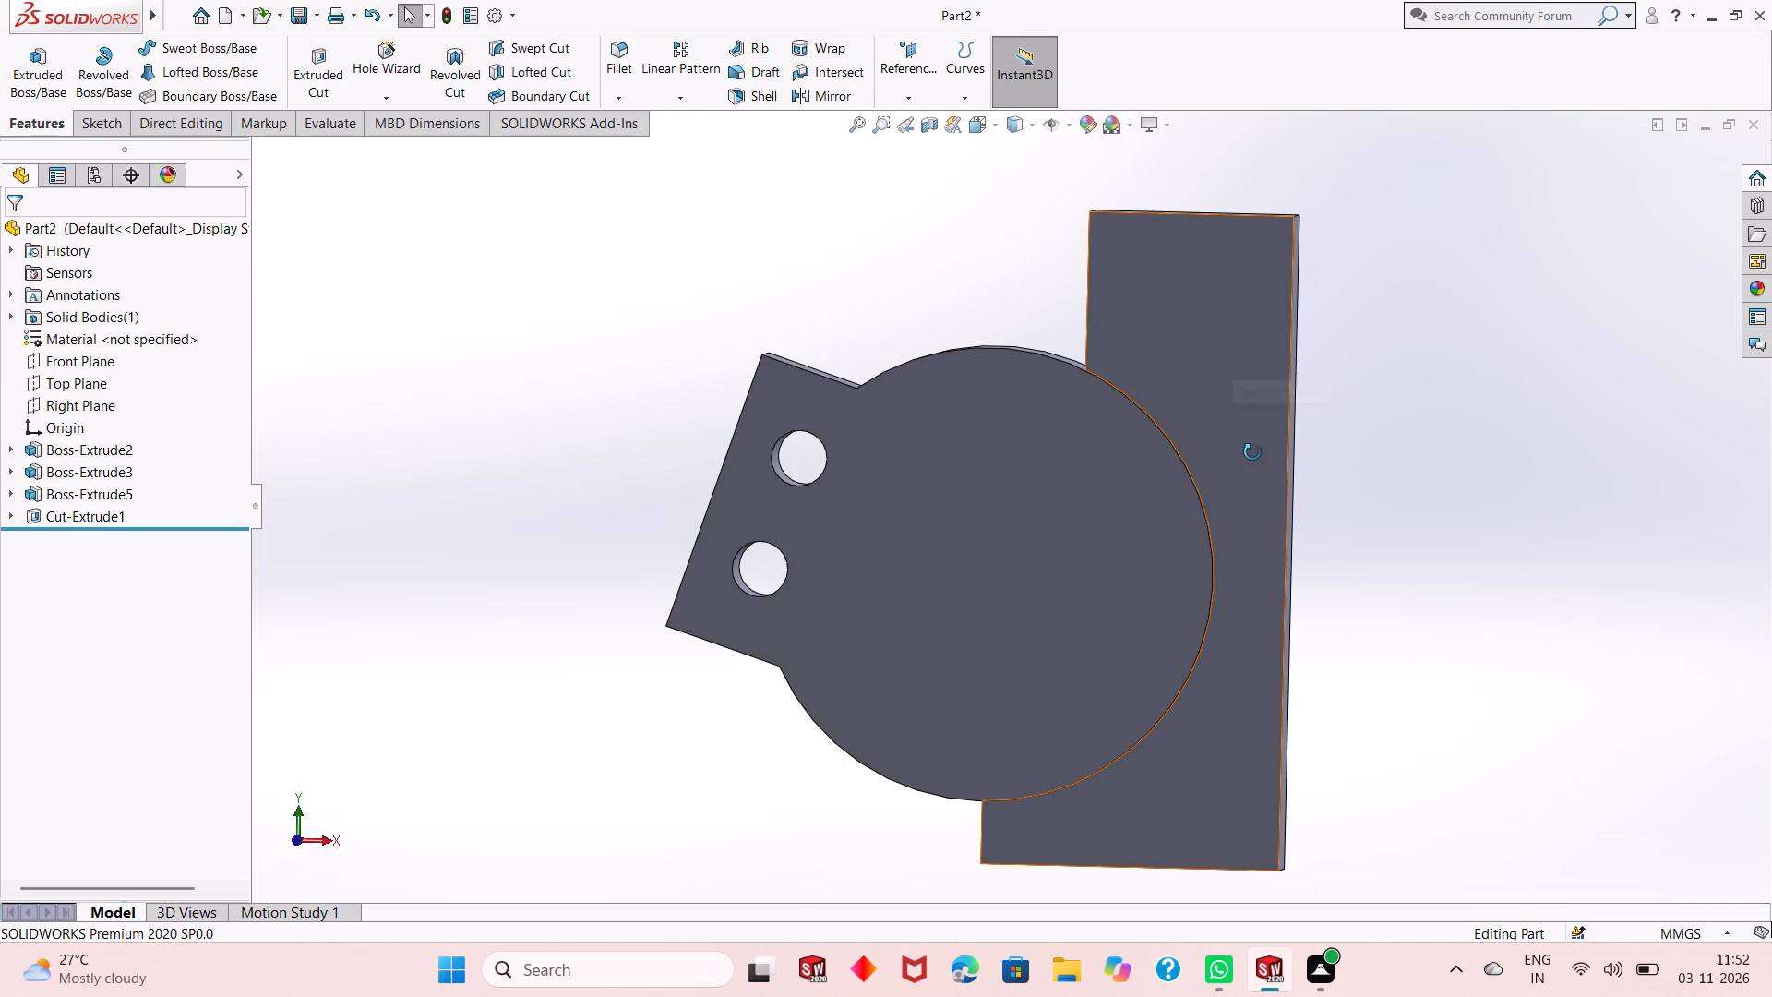
{"action": "middle_click_drag", "start_coordinate": [1252, 452], "coordinate": [1268, 447]}
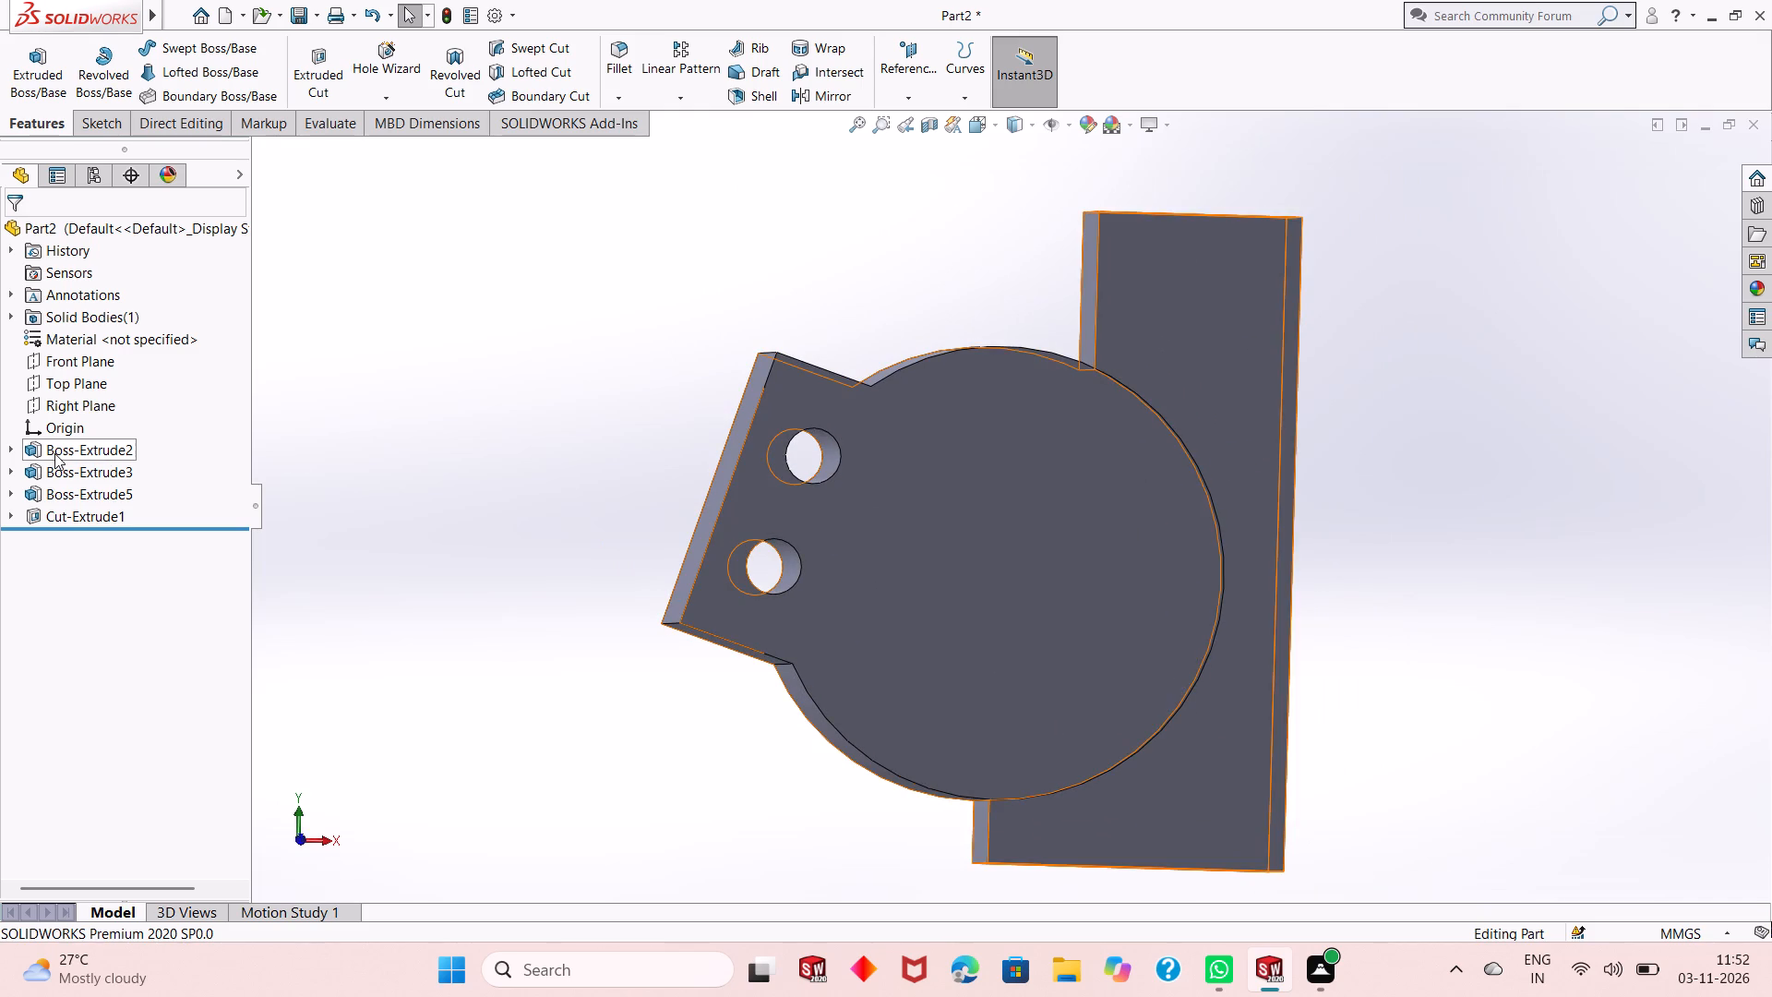
Open the block's base sketch (Sketch1) face-on, check its height and width dimensions, and exit the sketch.
{"action": "left_click", "coordinate": [11, 453]}
{"action": "left_click", "coordinate": [65, 474]}
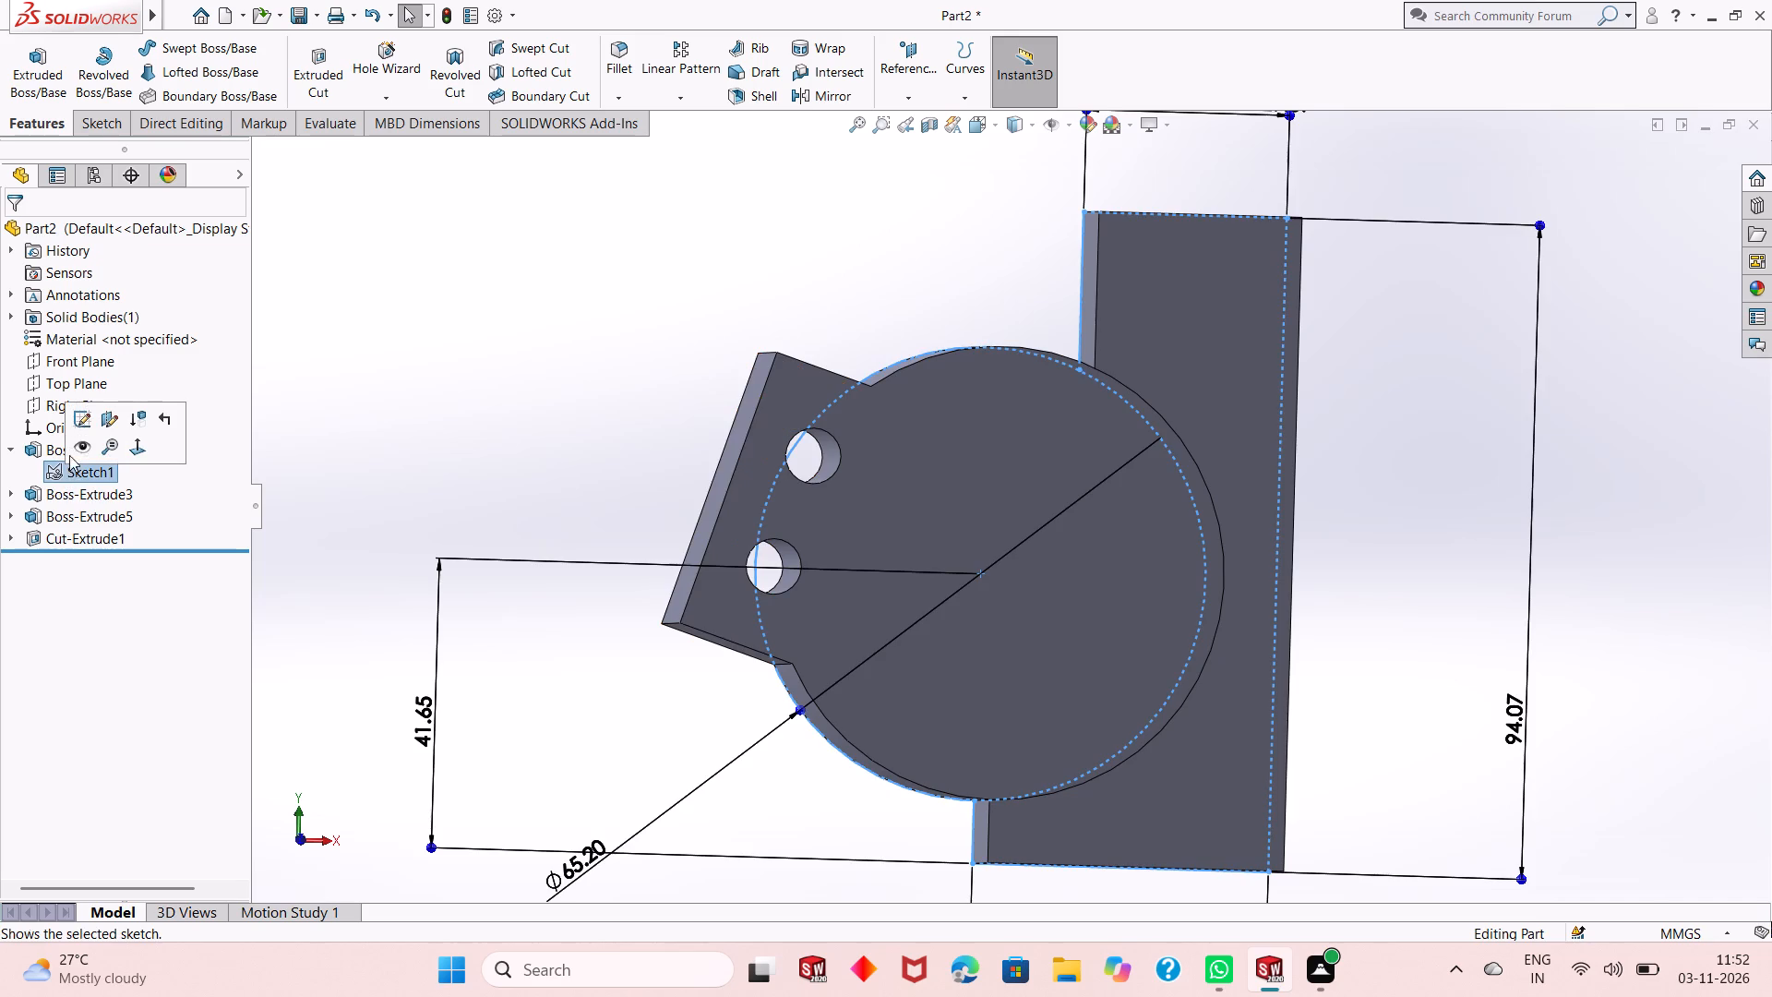
{"action": "left_click", "coordinate": [77, 420]}
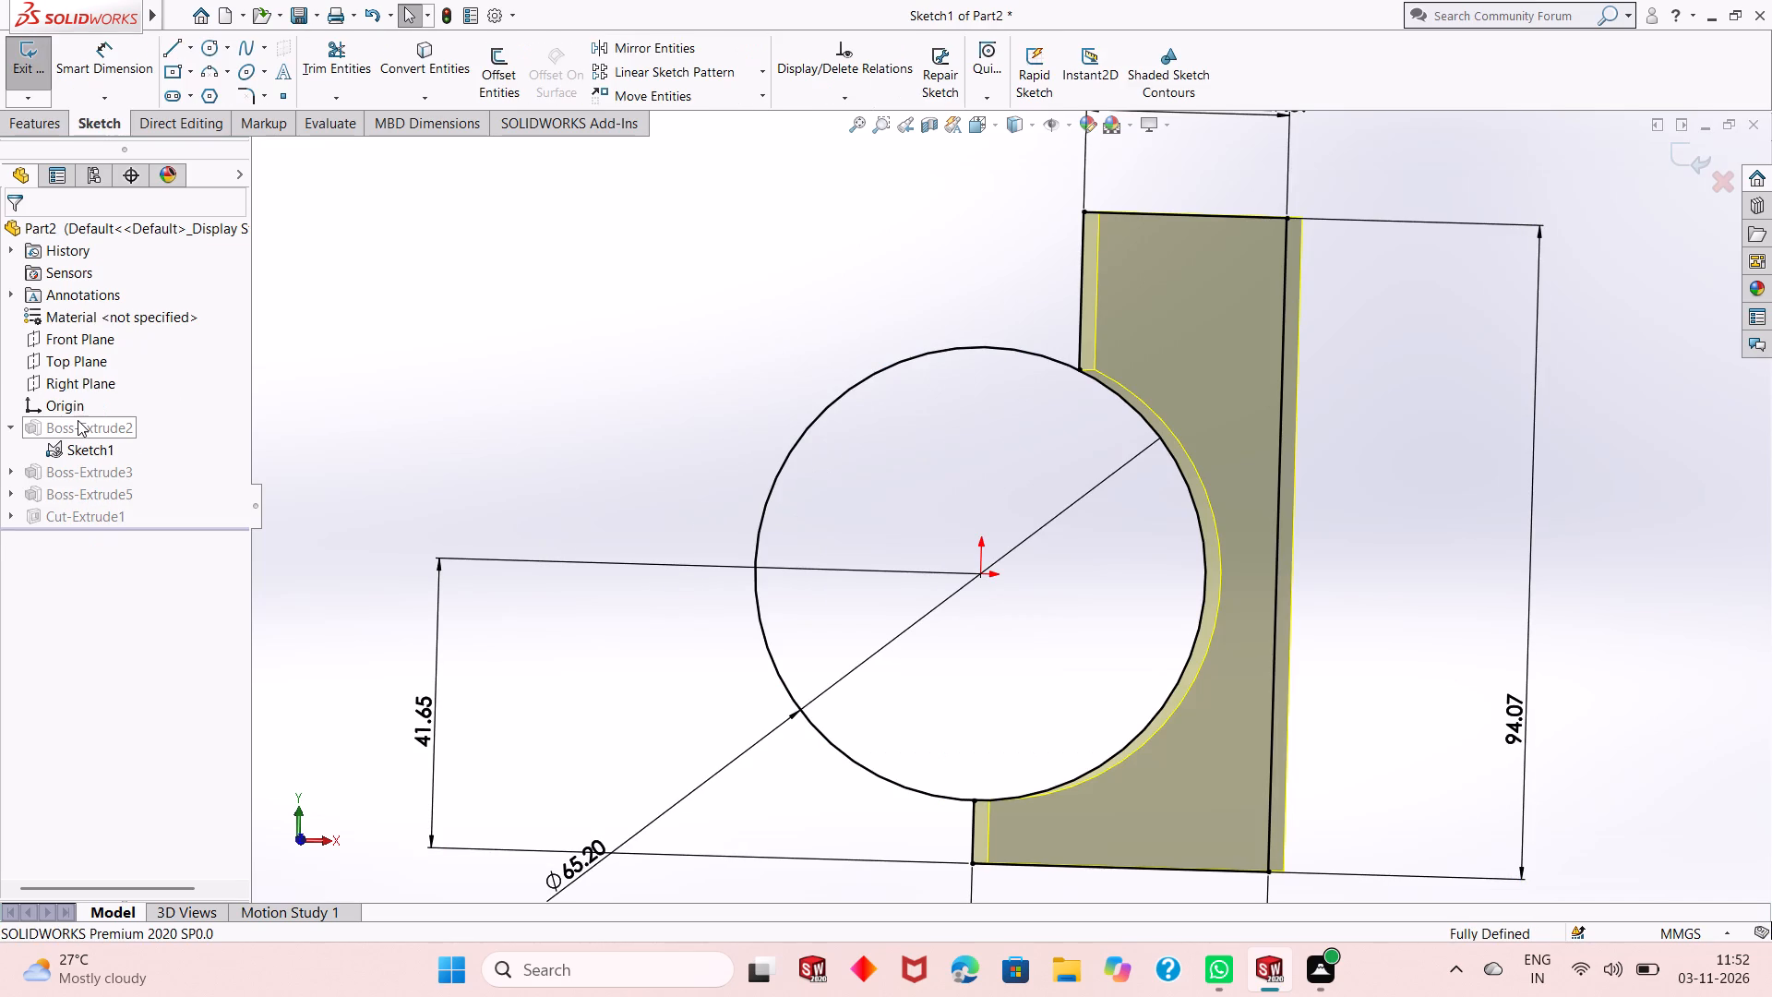
{"action": "key", "text": "ctrl+8"}
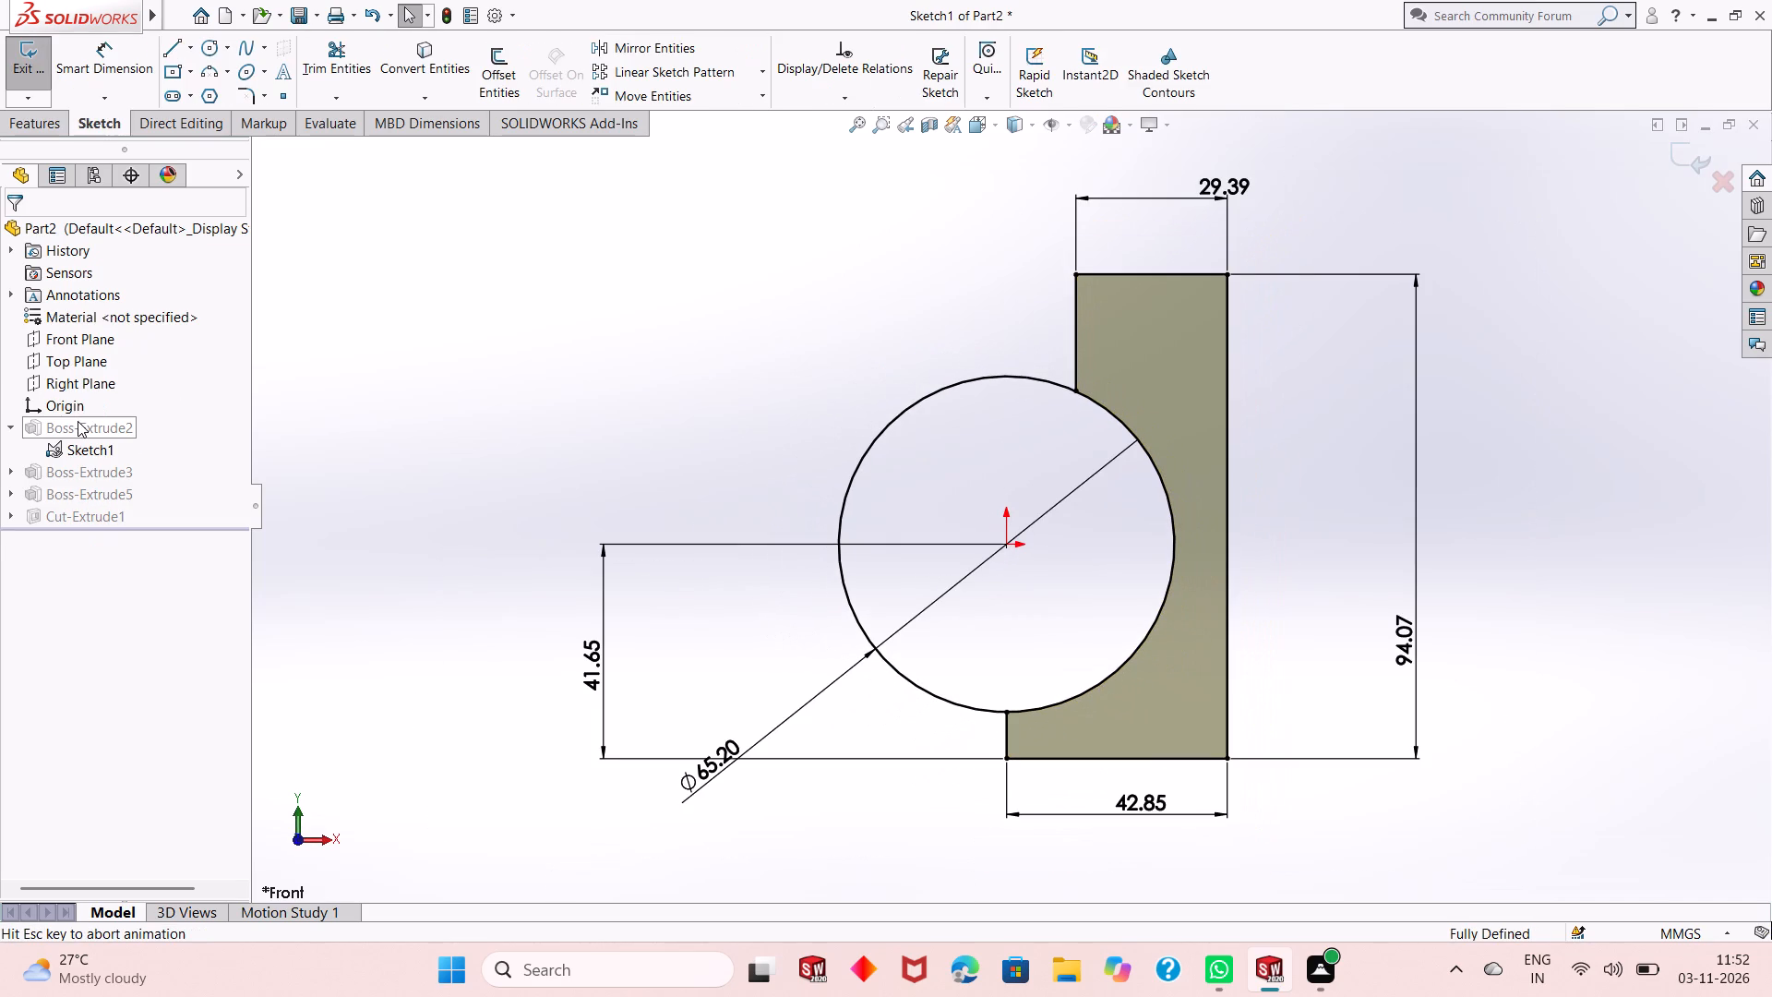
{"action": "double_click", "coordinate": [1406, 666]}
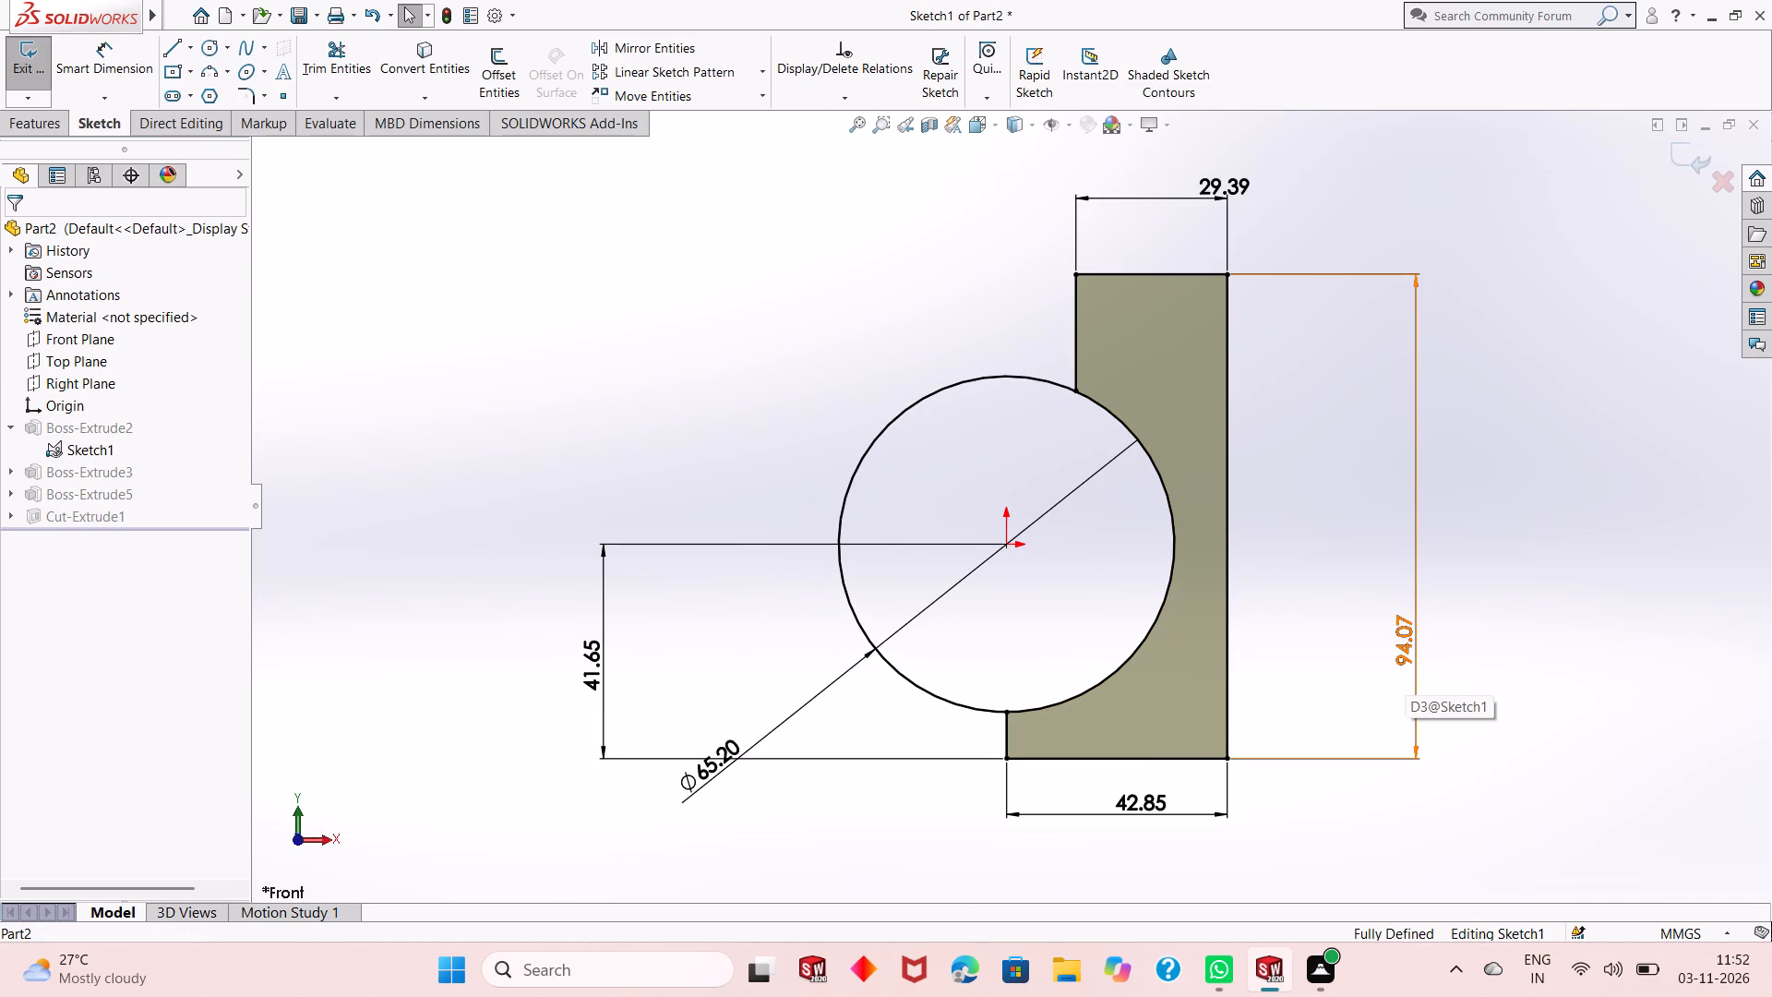
{"action": "left_click", "coordinate": [1327, 634]}
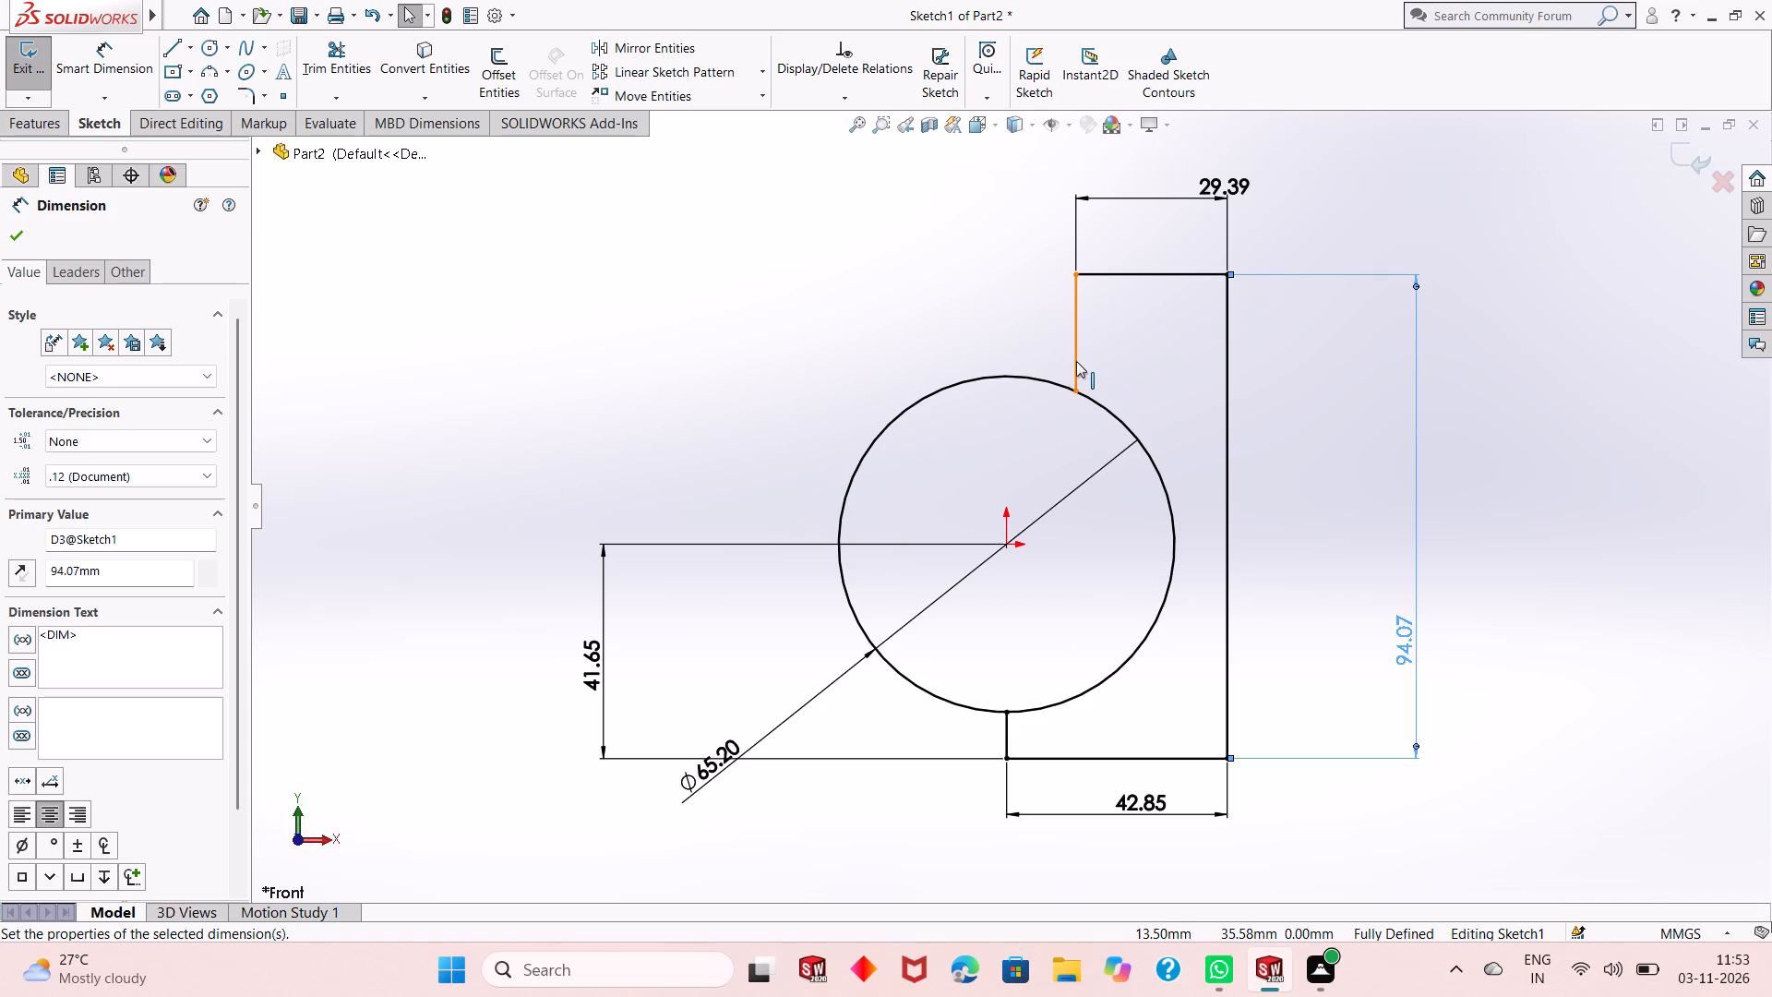
{"action": "left_click", "coordinate": [14, 237]}
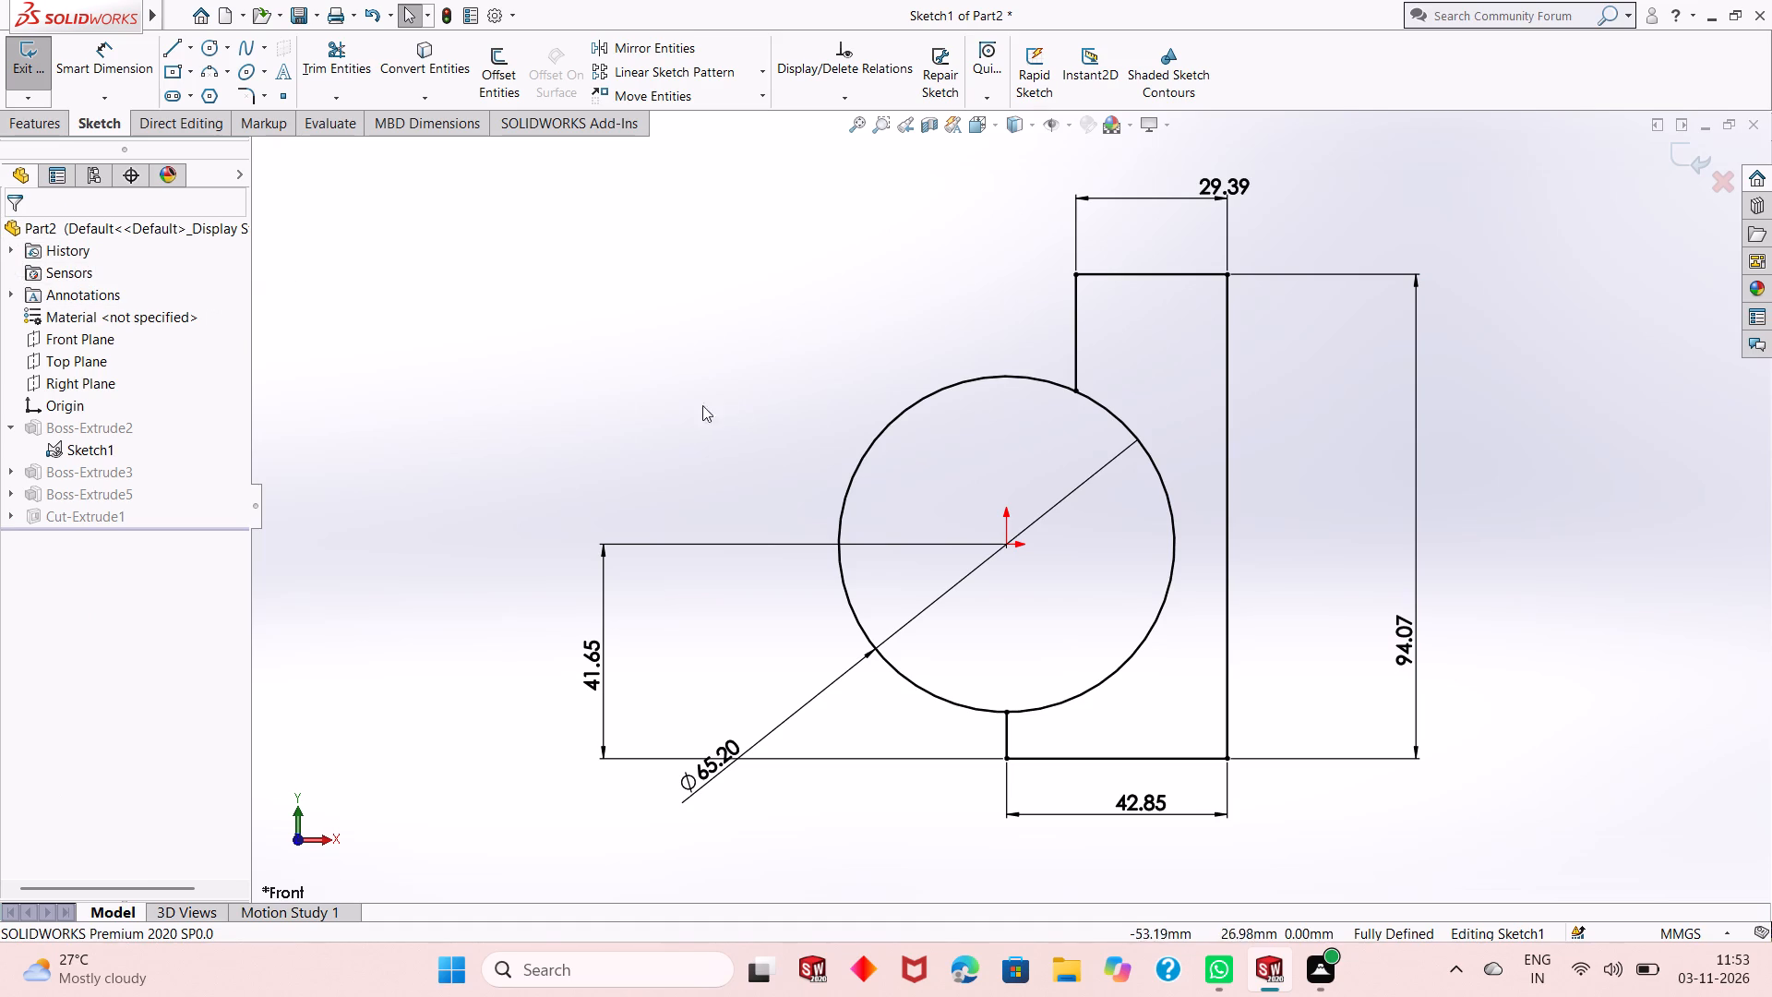
{"action": "left_click", "coordinate": [1700, 171]}
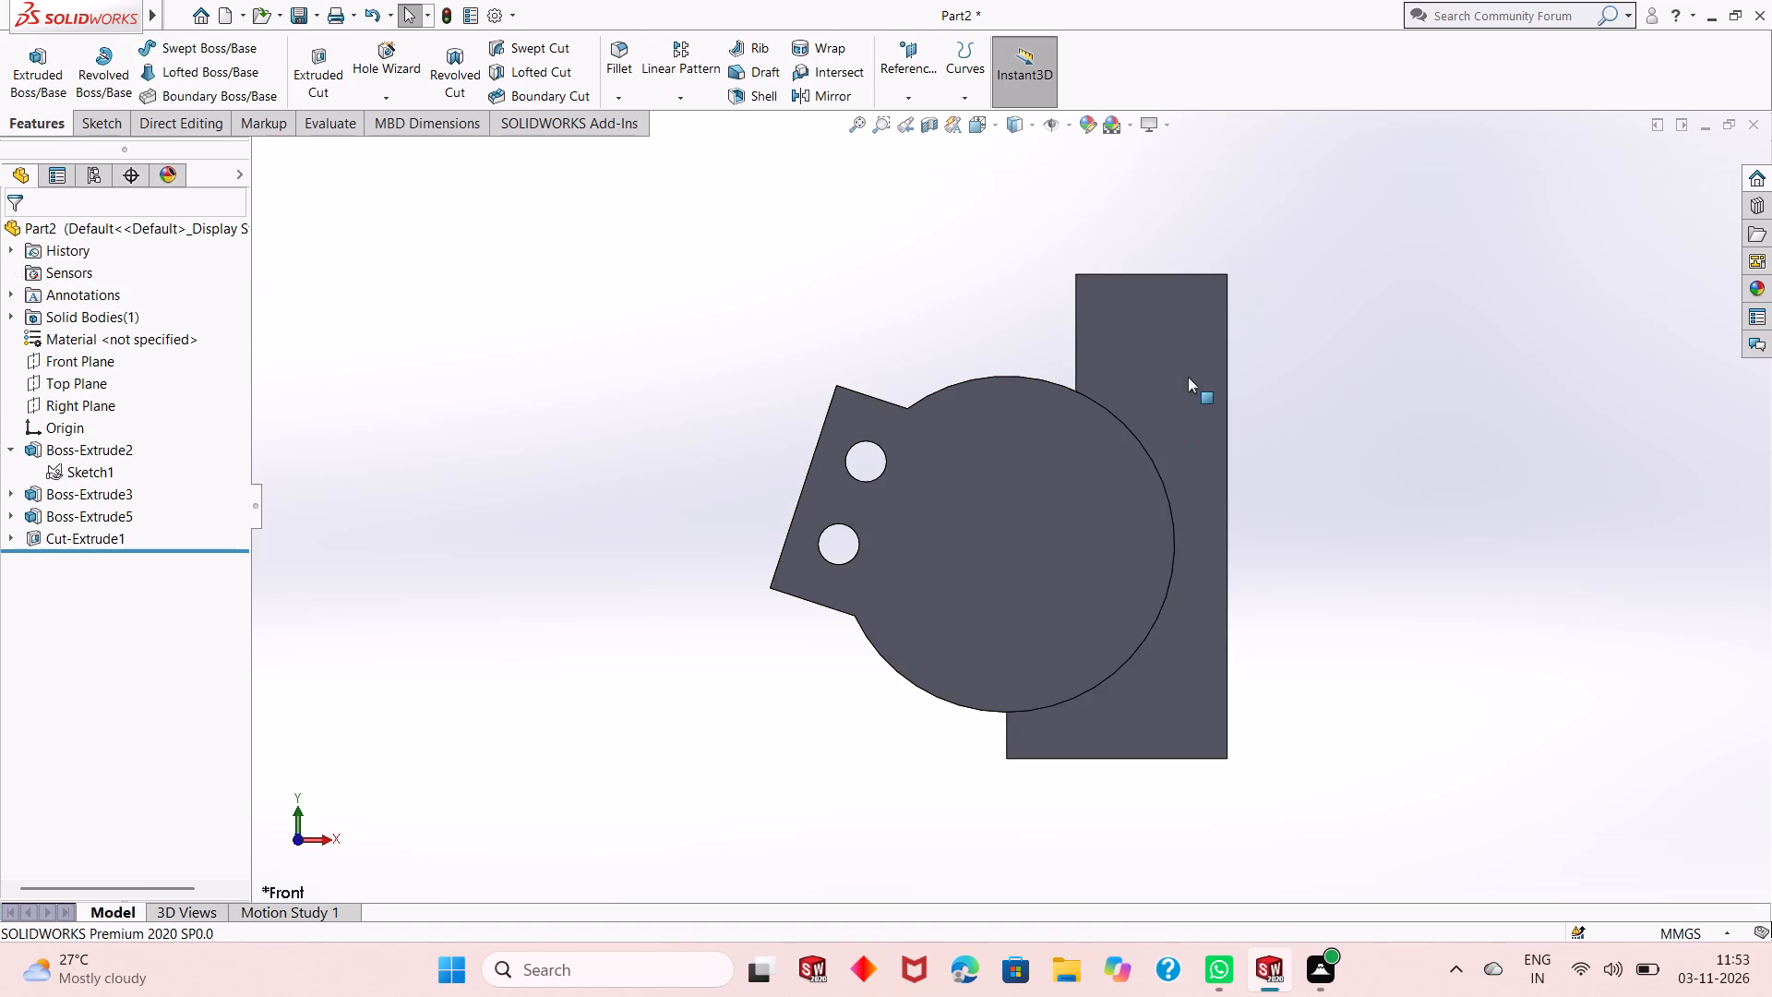
Start a sketch on the block's front face and draw a circle about 11 mm in diameter near its upper end.
{"action": "left_click", "coordinate": [1174, 340]}
{"action": "left_click", "coordinate": [1252, 284]}
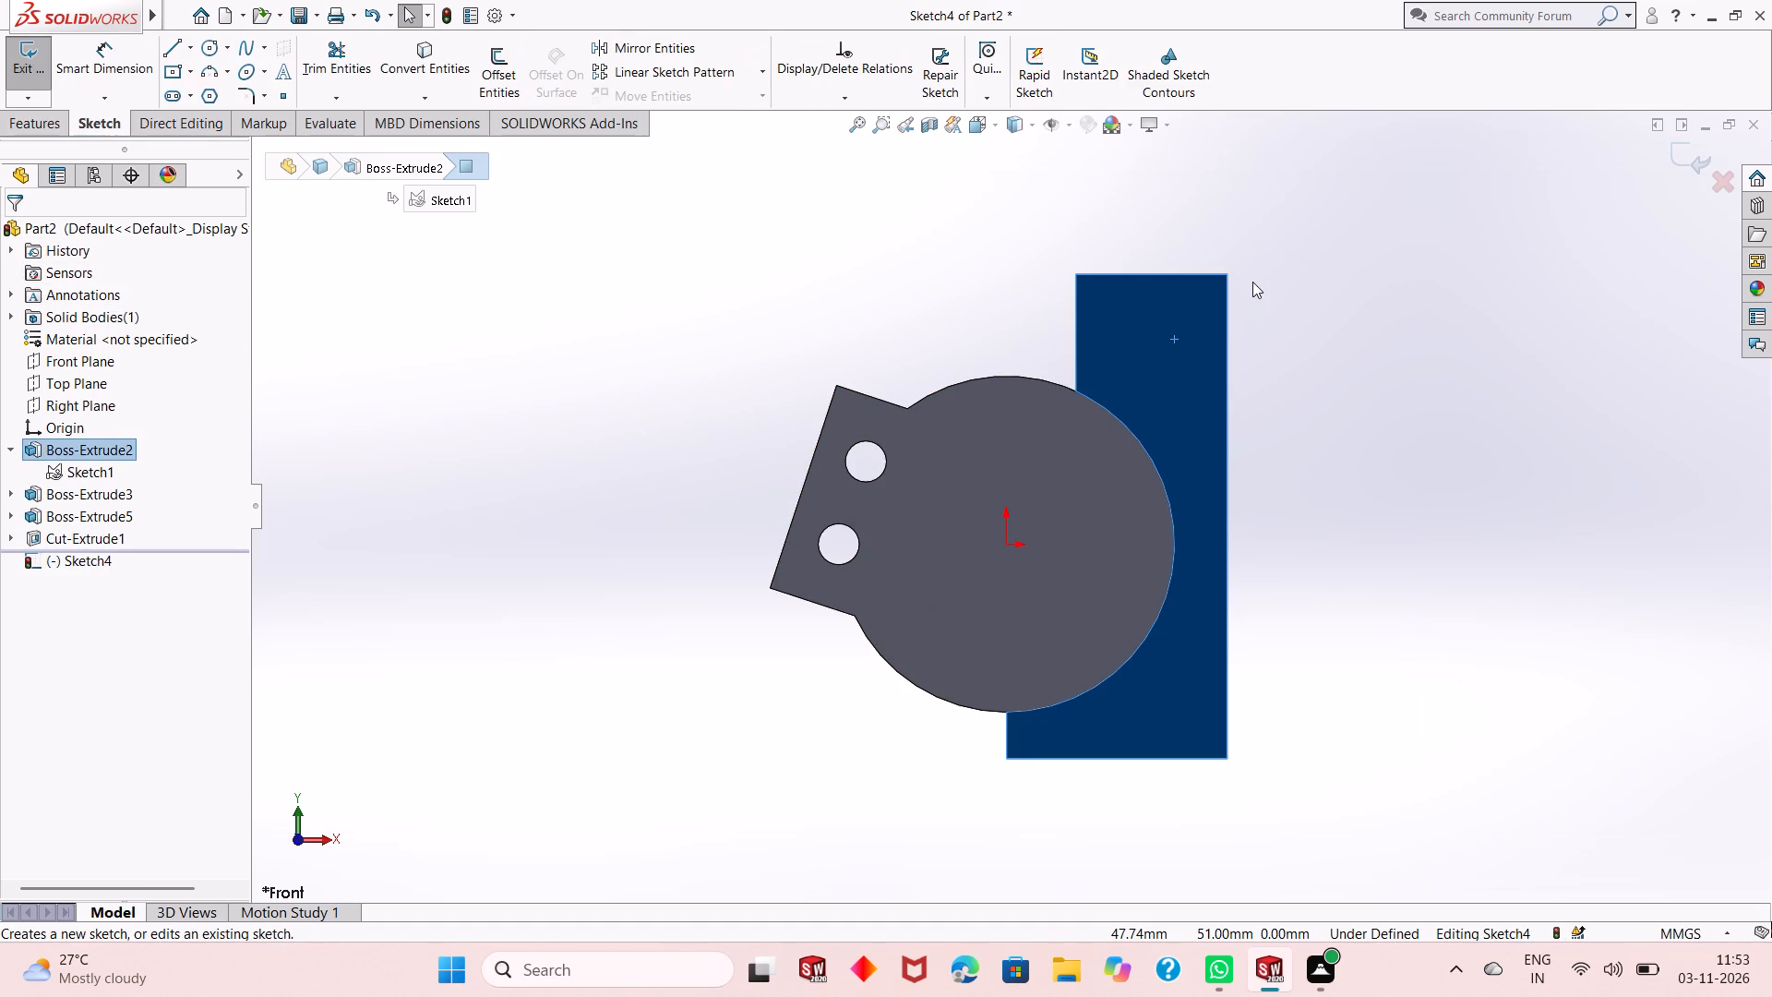
{"action": "key", "text": "ctrl+8"}
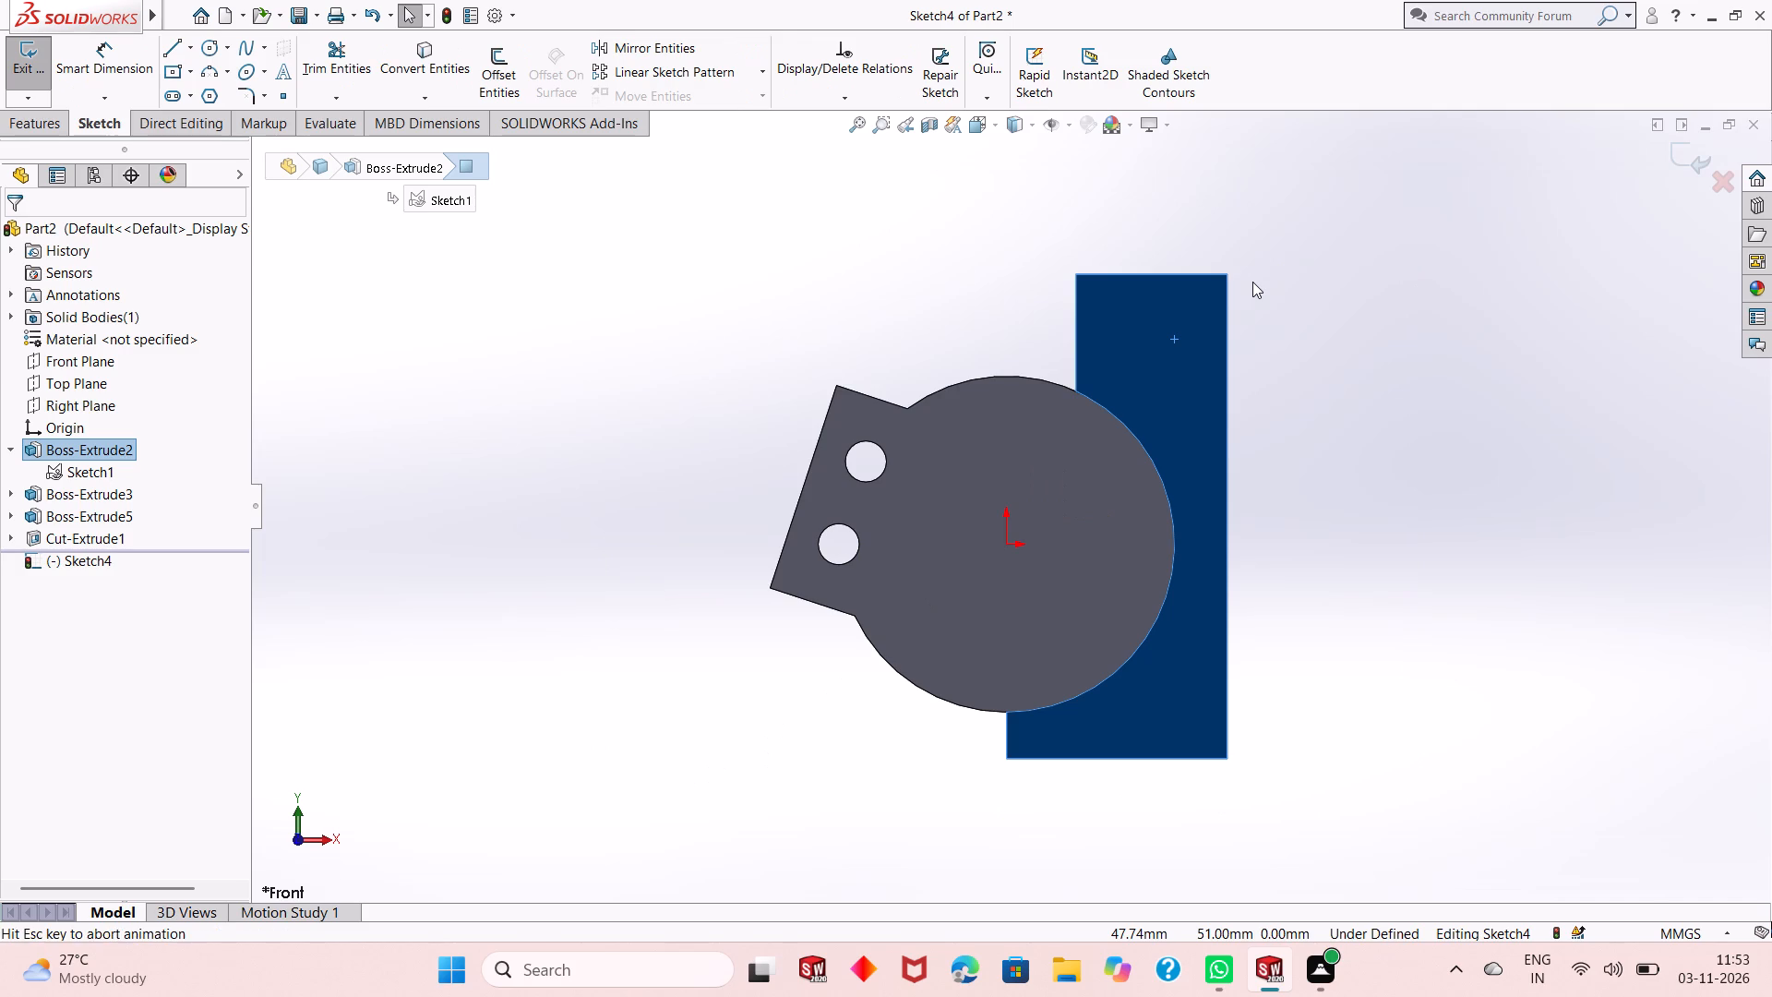
{"action": "scroll", "coordinate": [1118, 394], "scroll_direction": "up", "scroll_amount": 1}
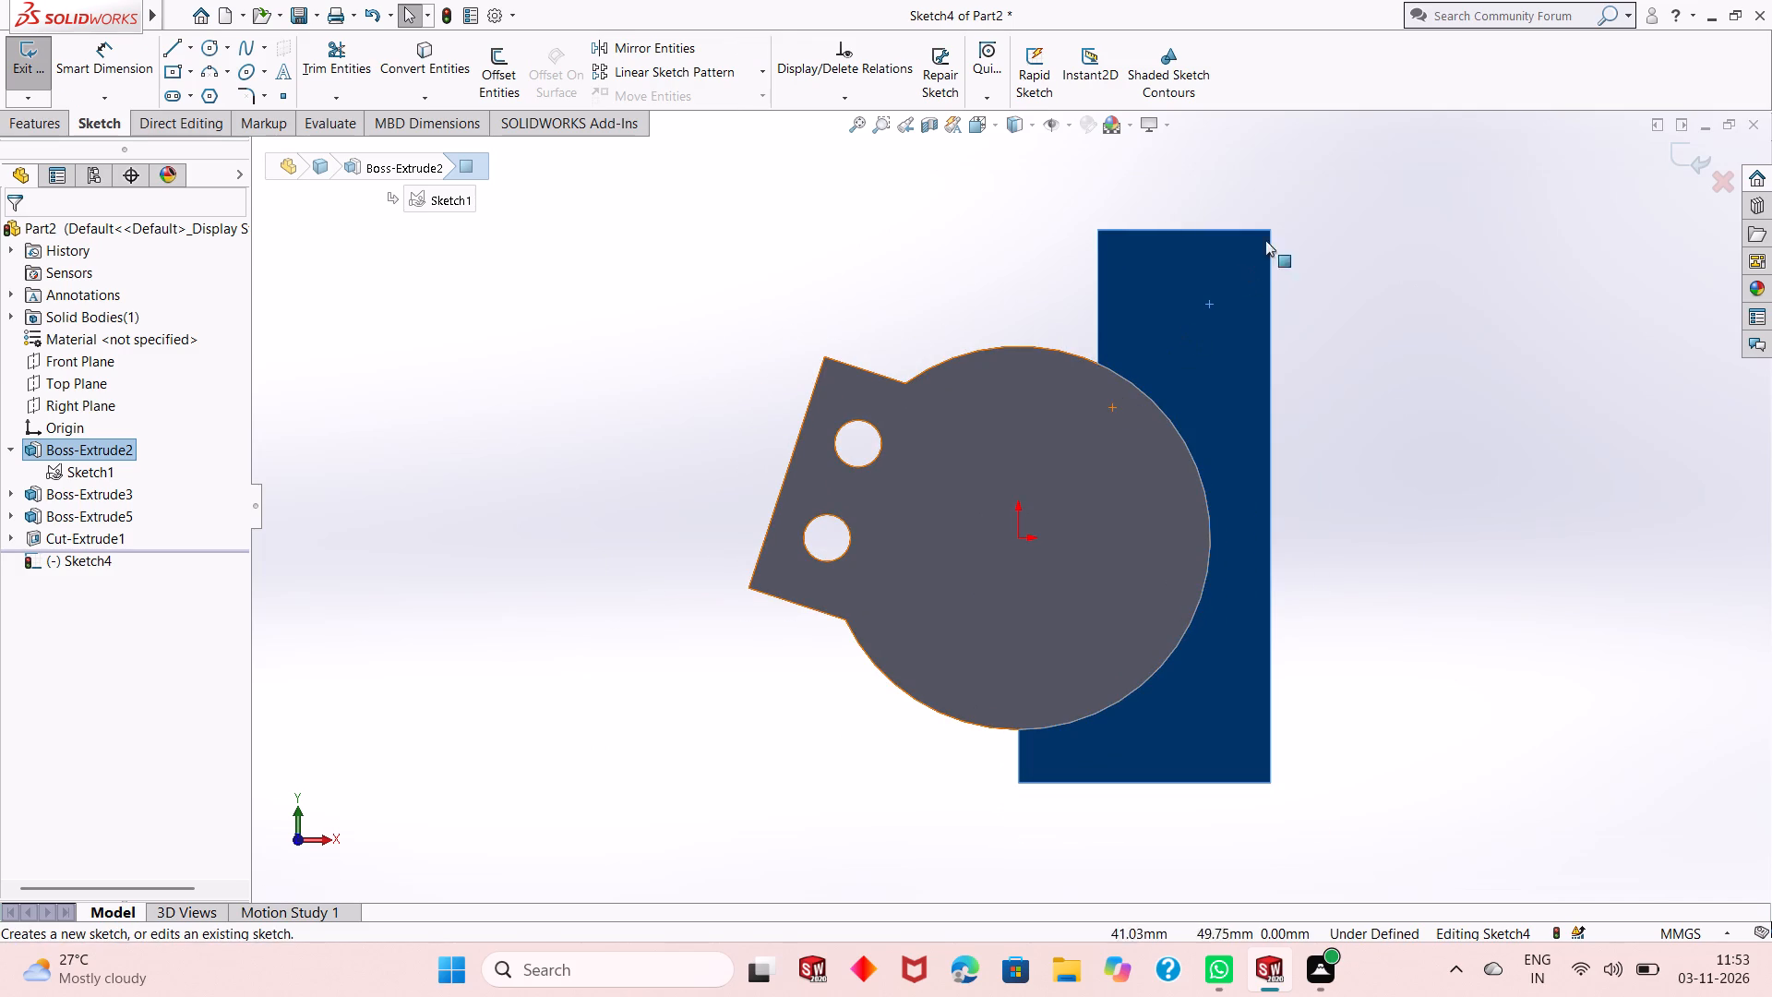
{"action": "left_click", "coordinate": [1351, 244]}
{"action": "scroll", "coordinate": [1320, 223], "scroll_direction": "down", "scroll_amount": 2}
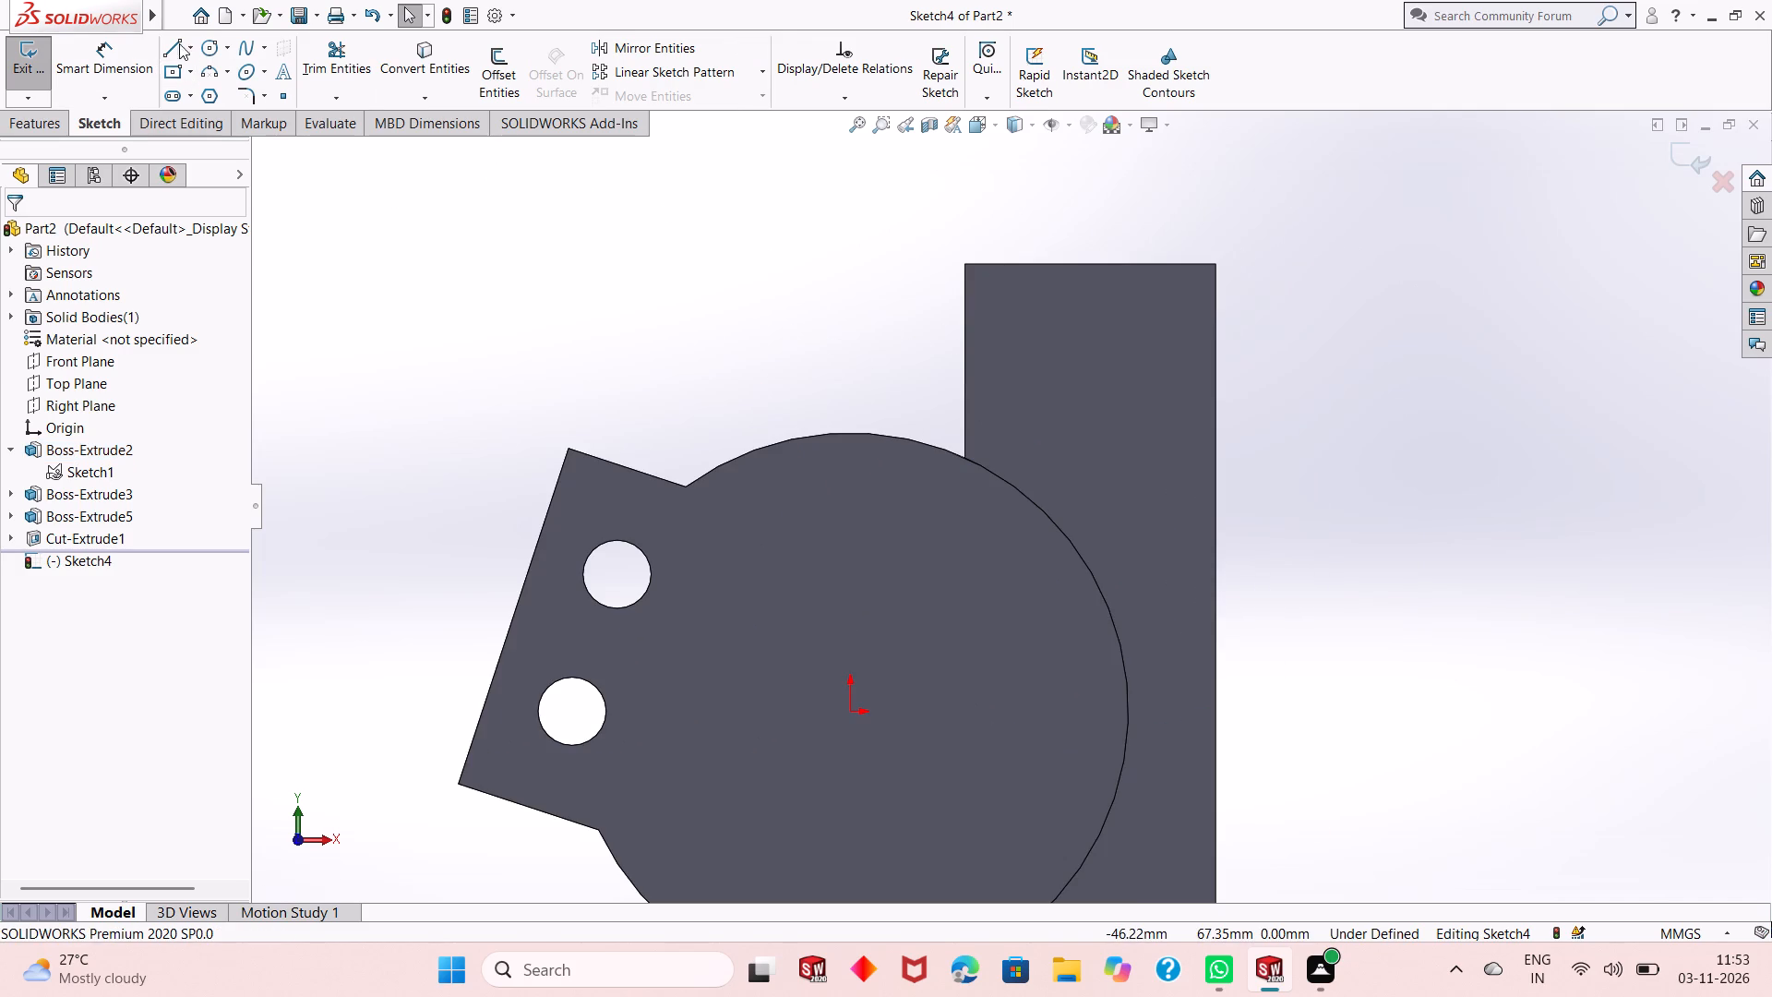
{"action": "left_click", "coordinate": [205, 45]}
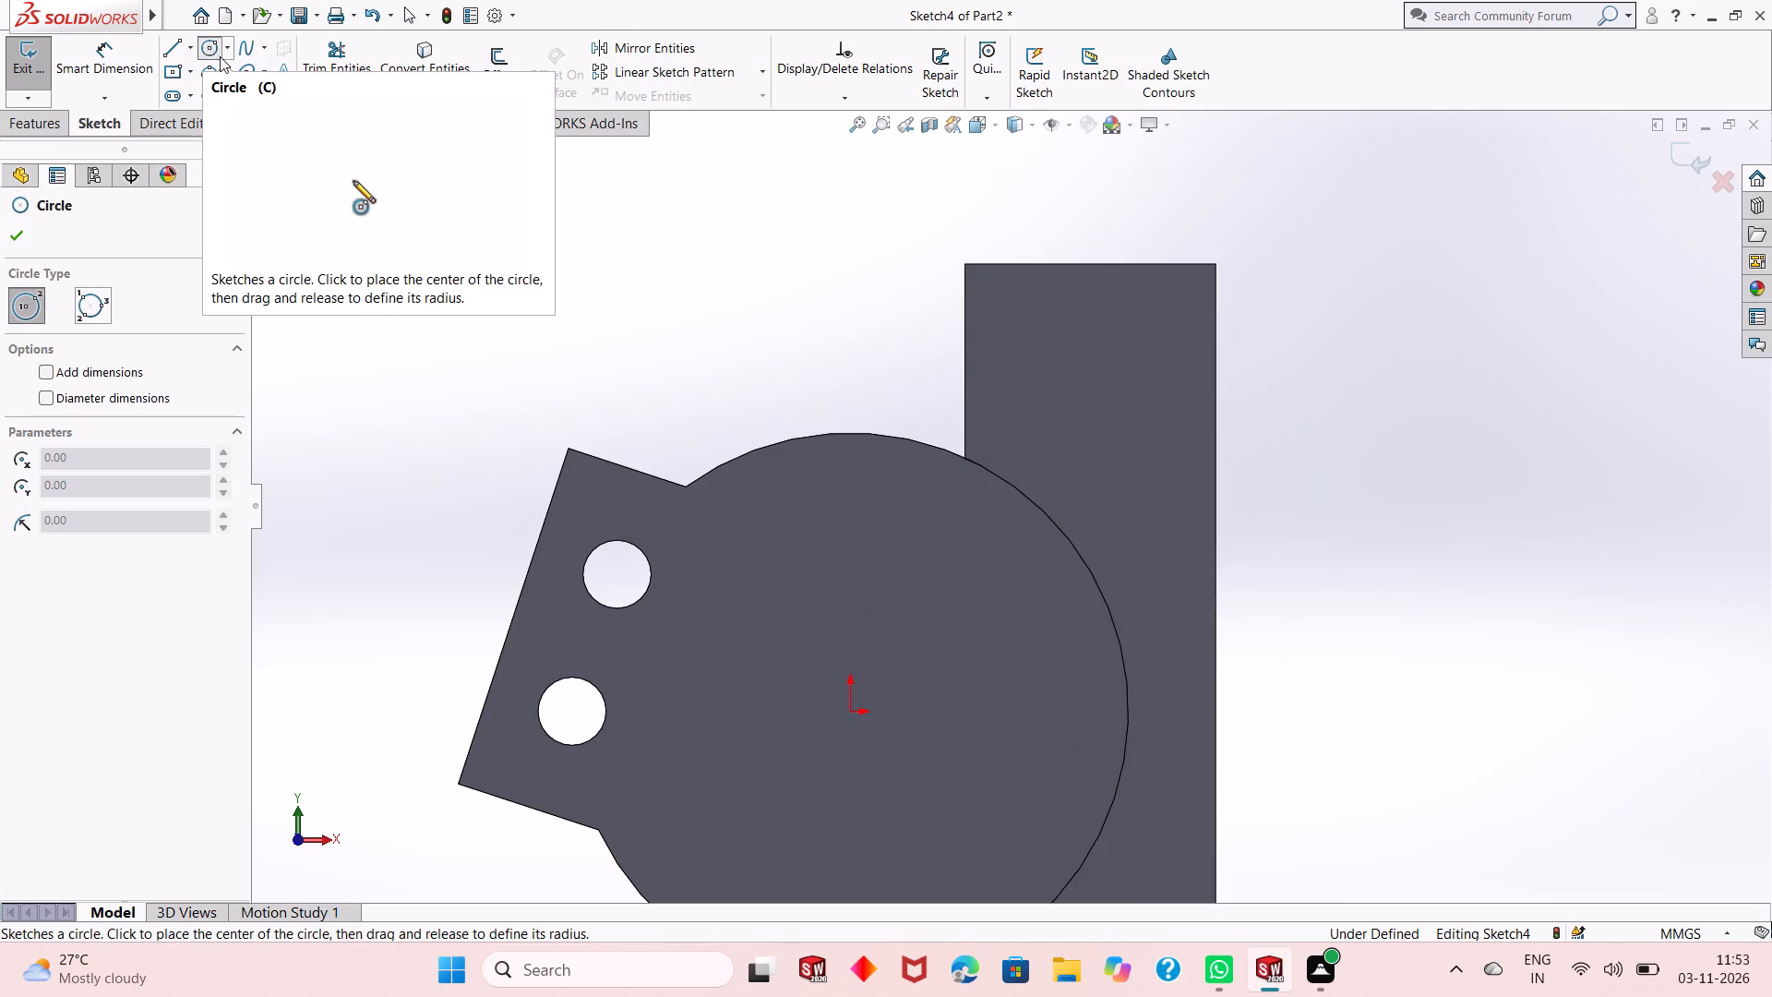
{"action": "left_click", "coordinate": [1095, 338]}
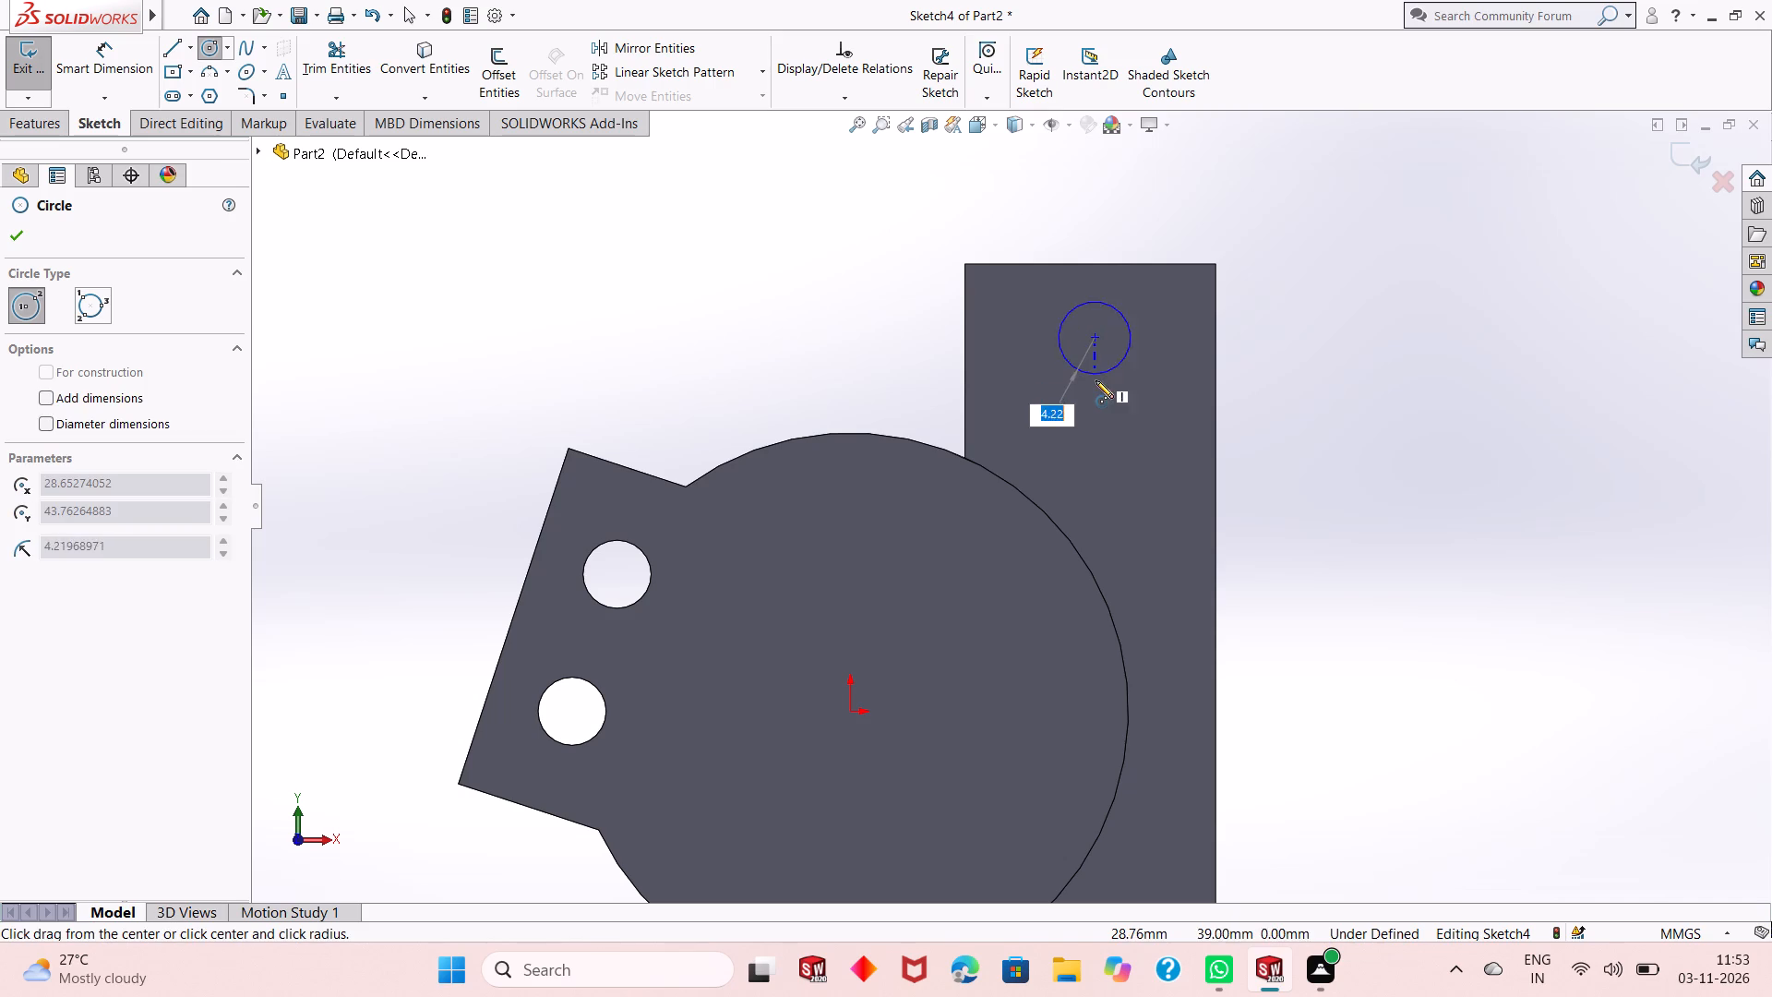
{"action": "left_click", "coordinate": [1098, 385]}
{"action": "right_click", "coordinate": [724, 215]}
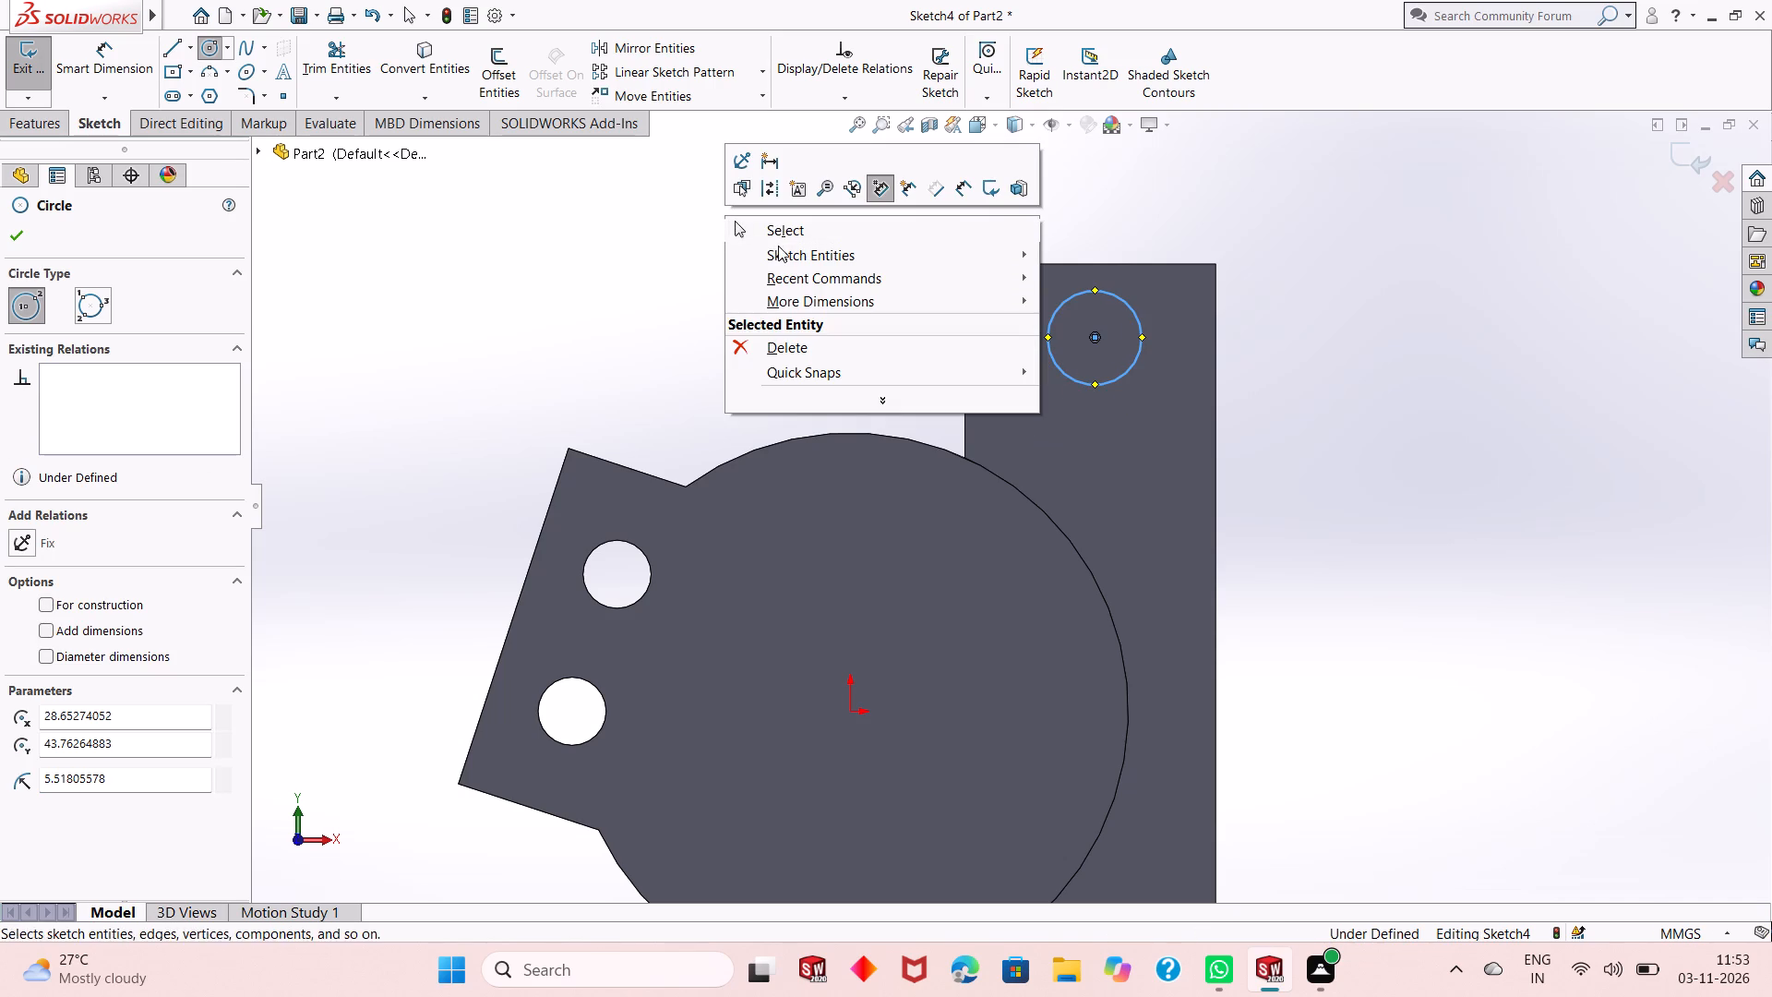
{"action": "left_click", "coordinate": [817, 228]}
Dimension the new circle on the block with a diameter of 10 mm.
{"action": "left_click", "coordinate": [130, 57]}
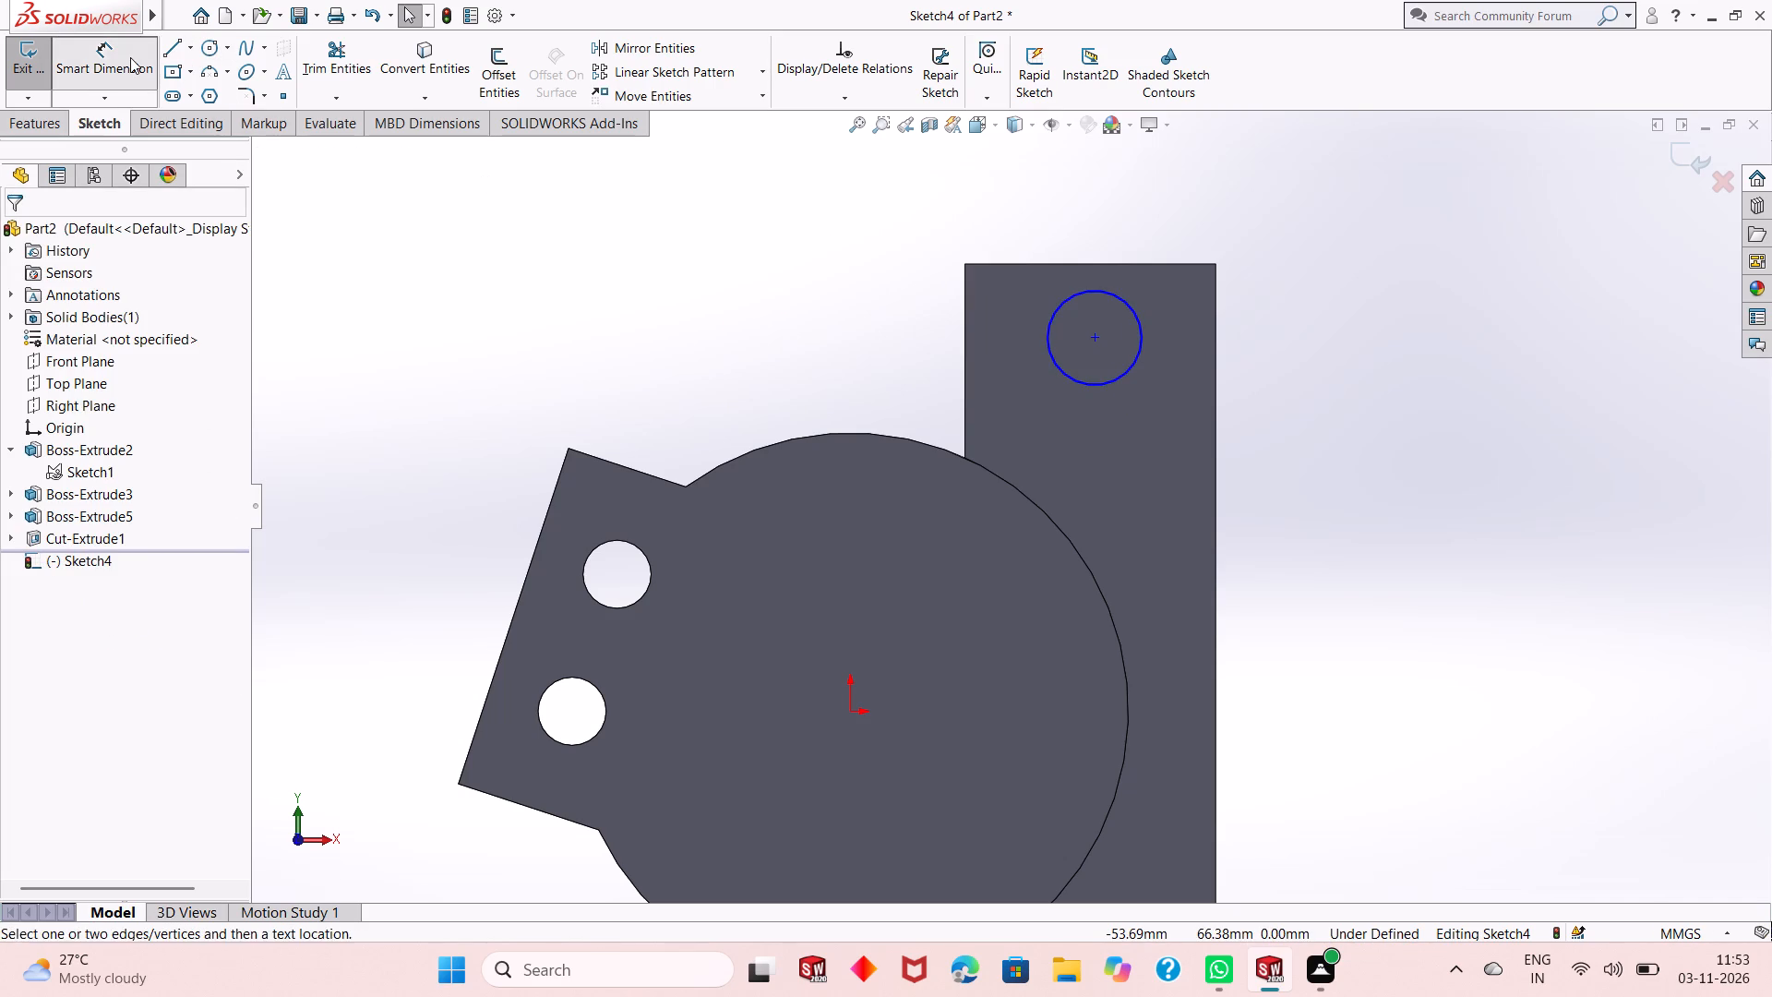
{"action": "left_click", "coordinate": [1126, 376]}
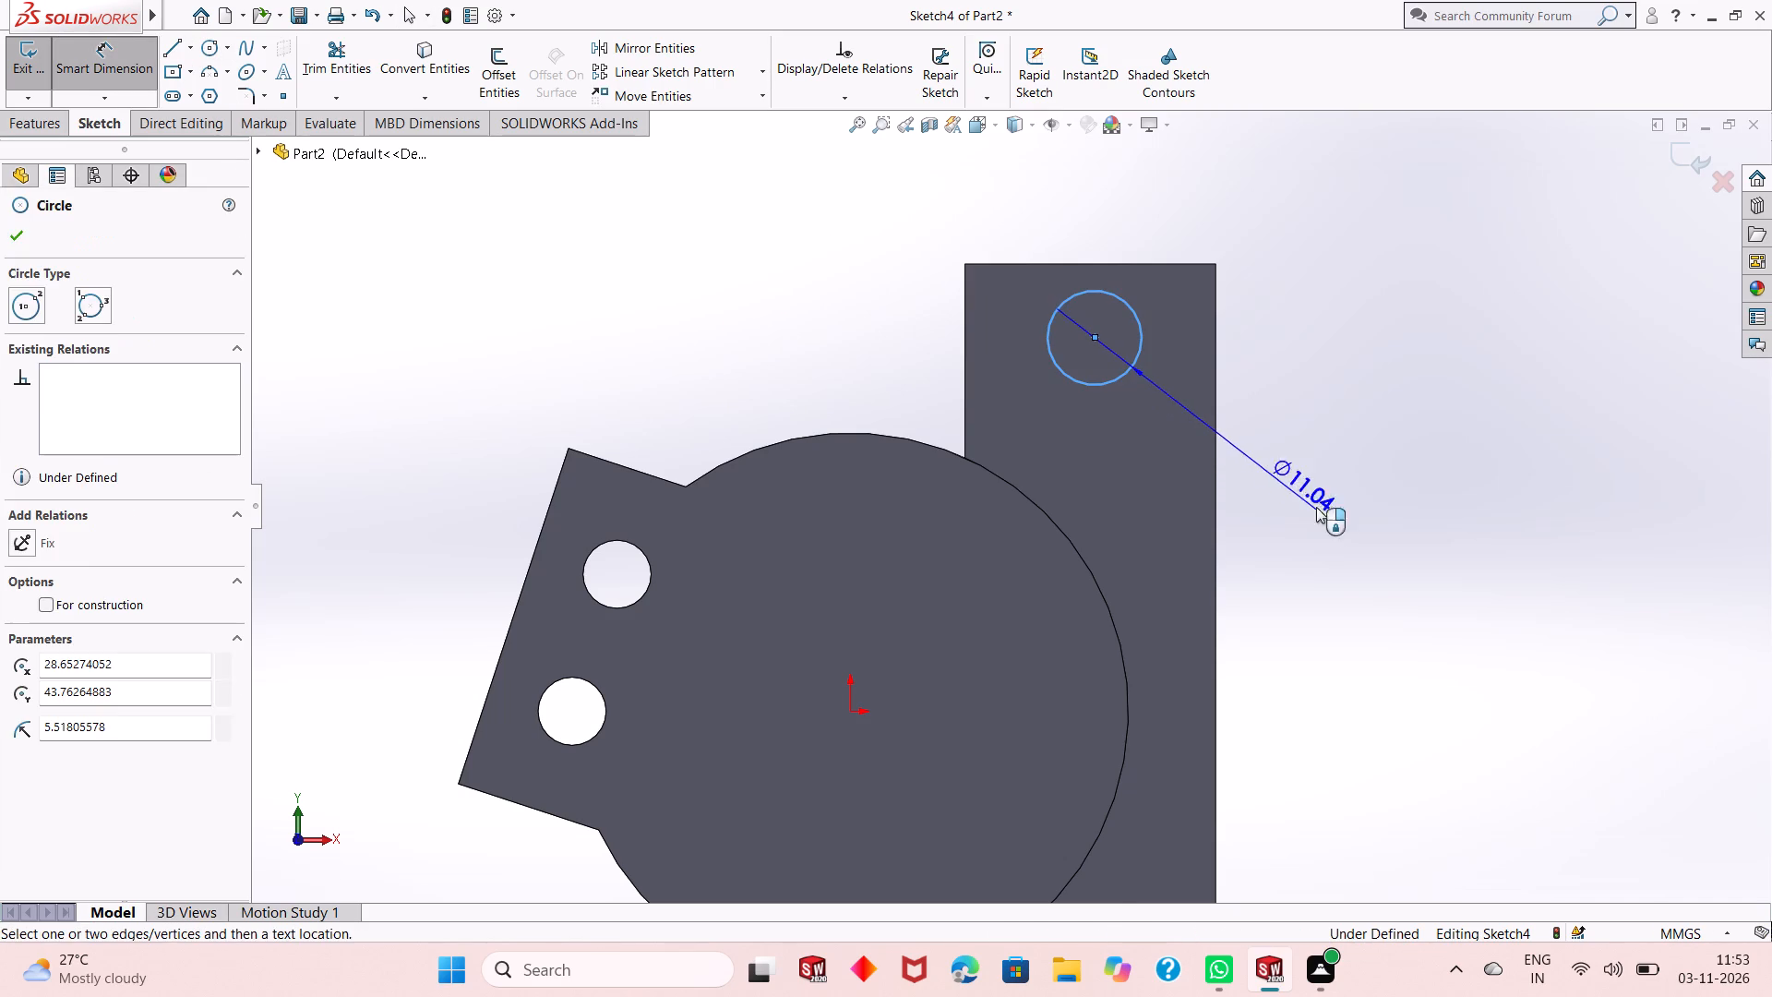
{"action": "left_click", "coordinate": [1325, 515]}
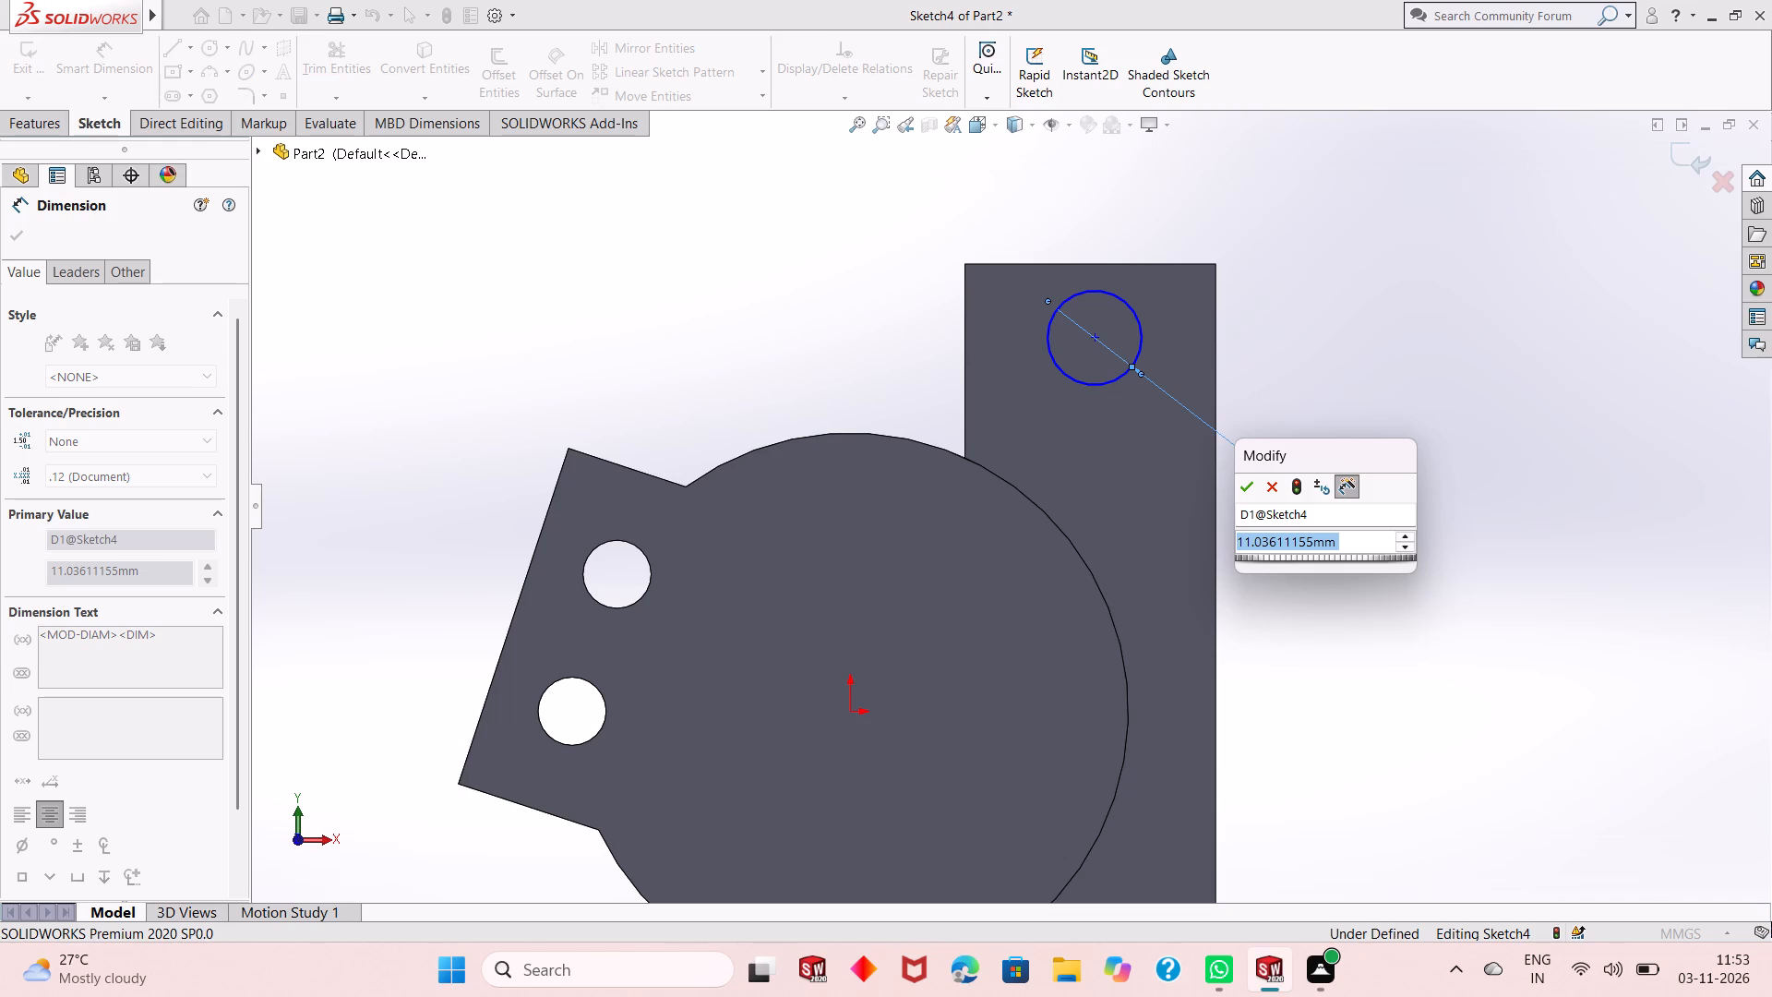
{"action": "type", "text": "10"}
{"action": "key", "text": "Return"}
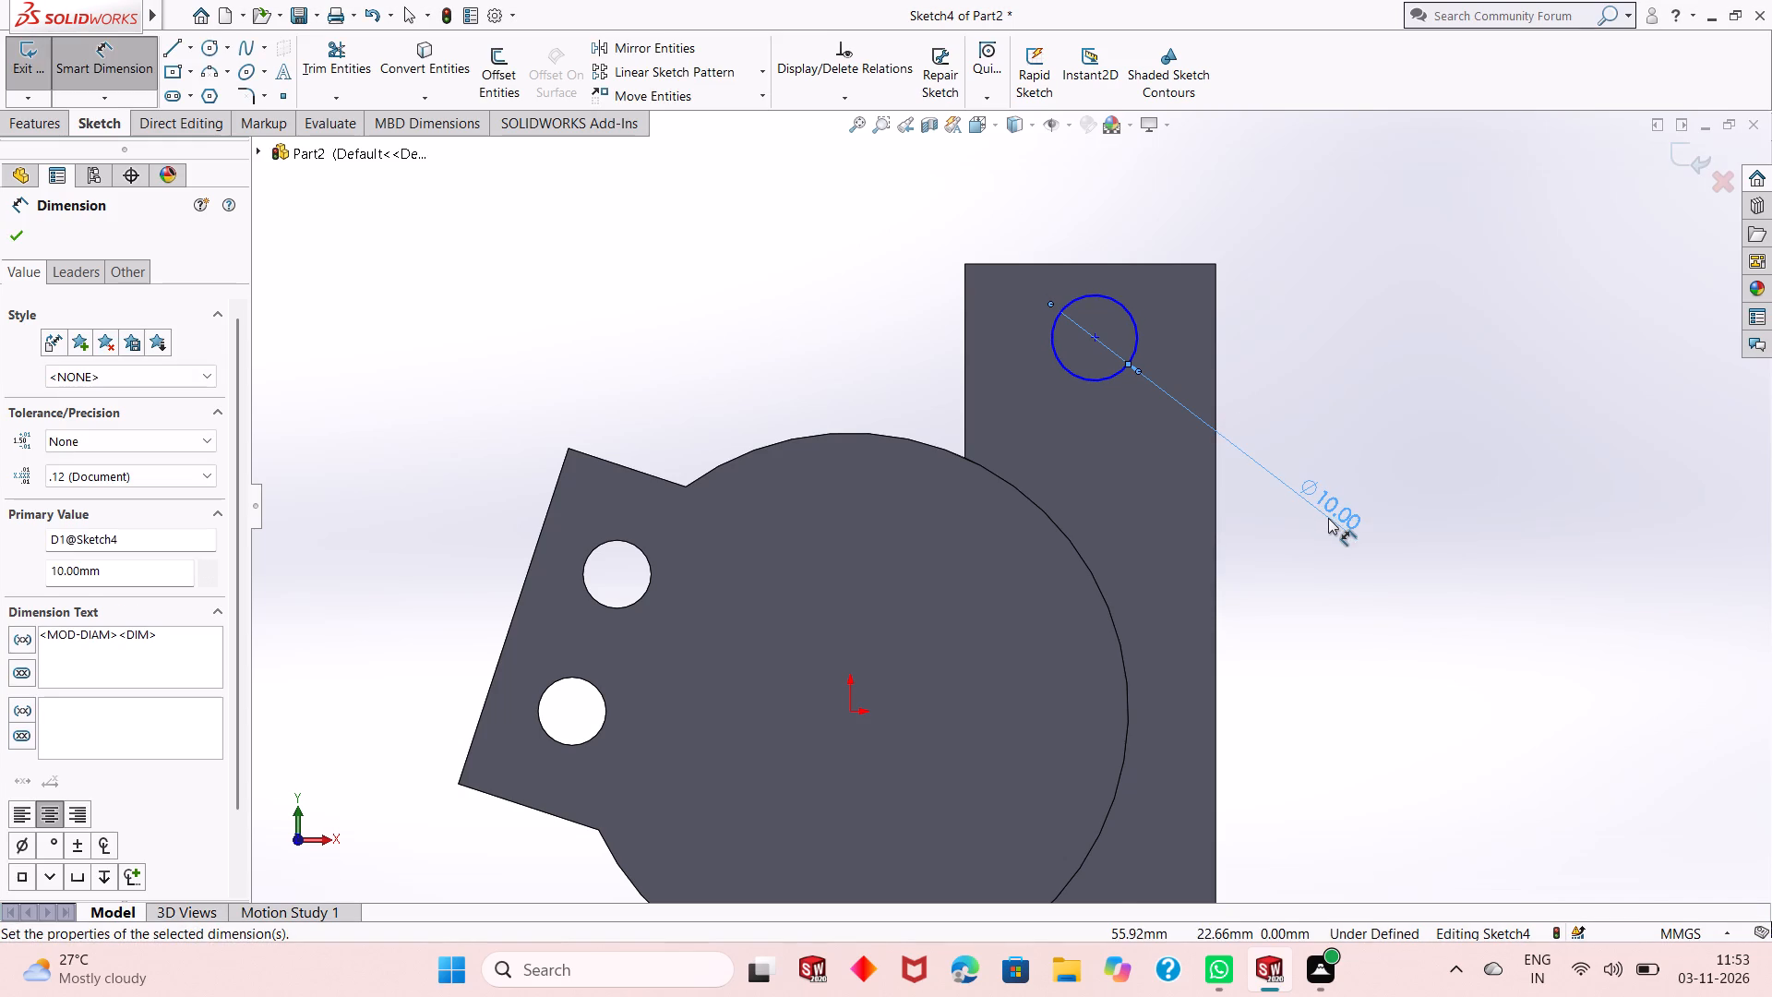
Dimension the circle's centre 14.69 mm horizontally from the left edge of the block's upper part.
{"action": "left_click", "coordinate": [1094, 340]}
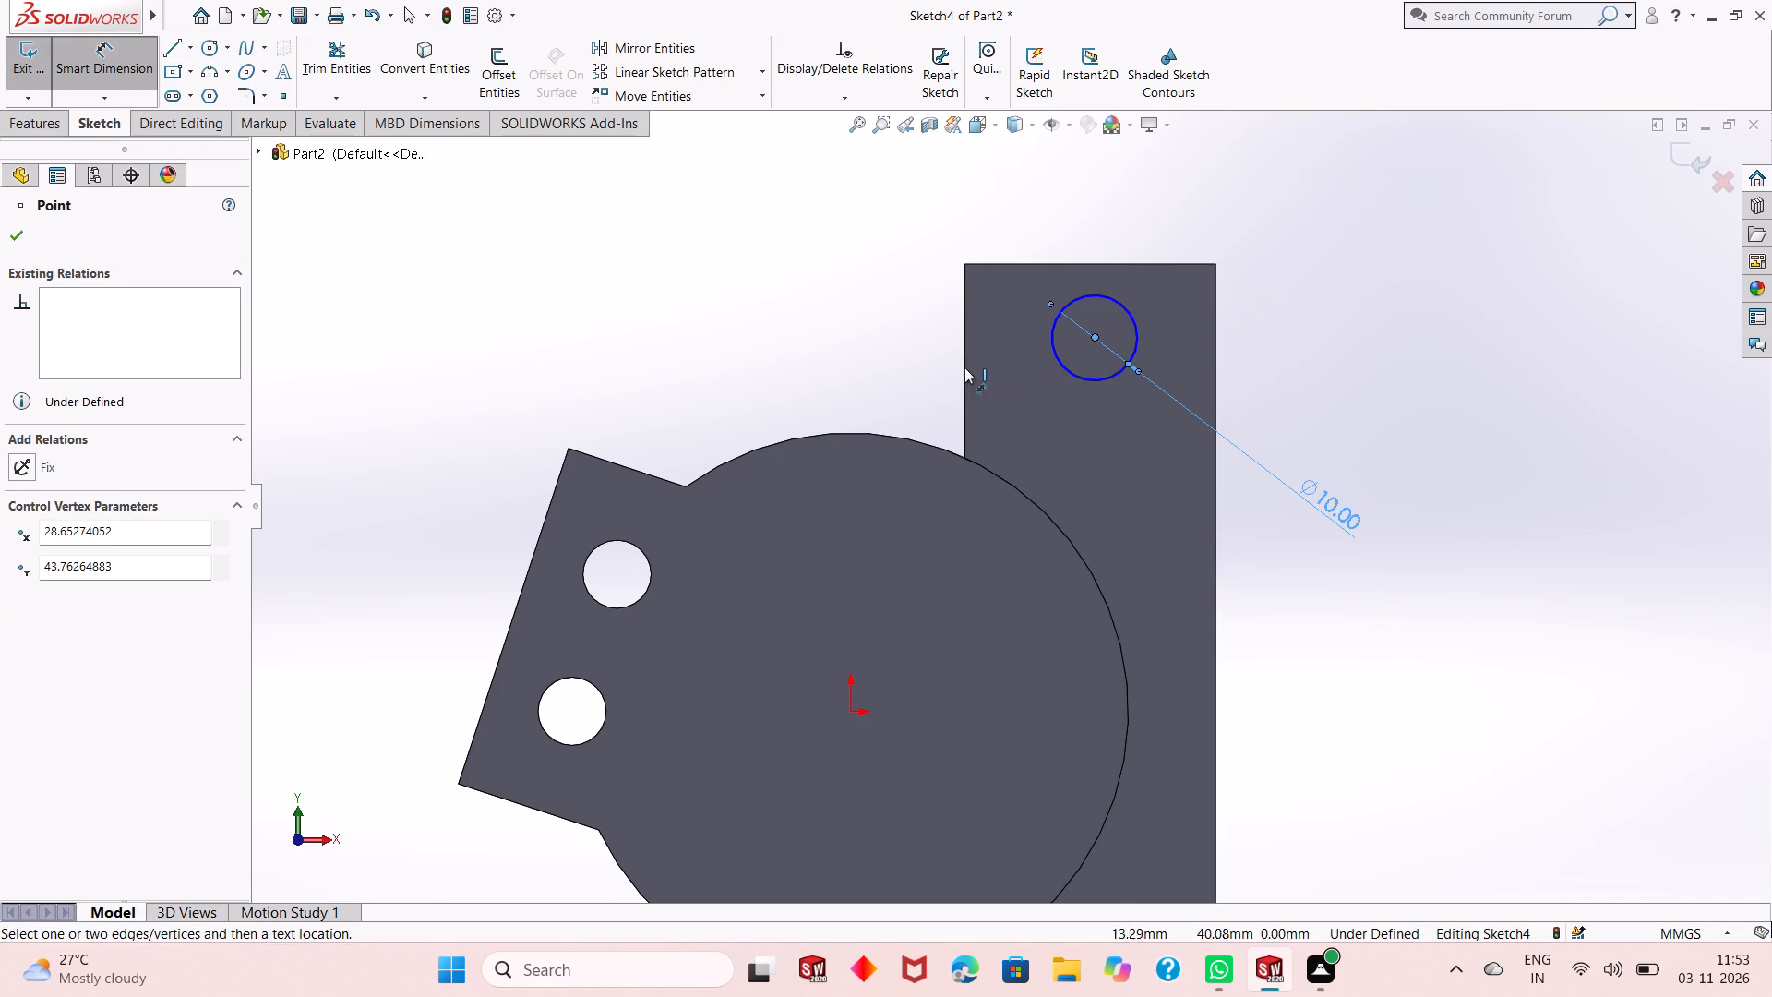
{"action": "left_click", "coordinate": [964, 366]}
{"action": "left_click", "coordinate": [1025, 210]}
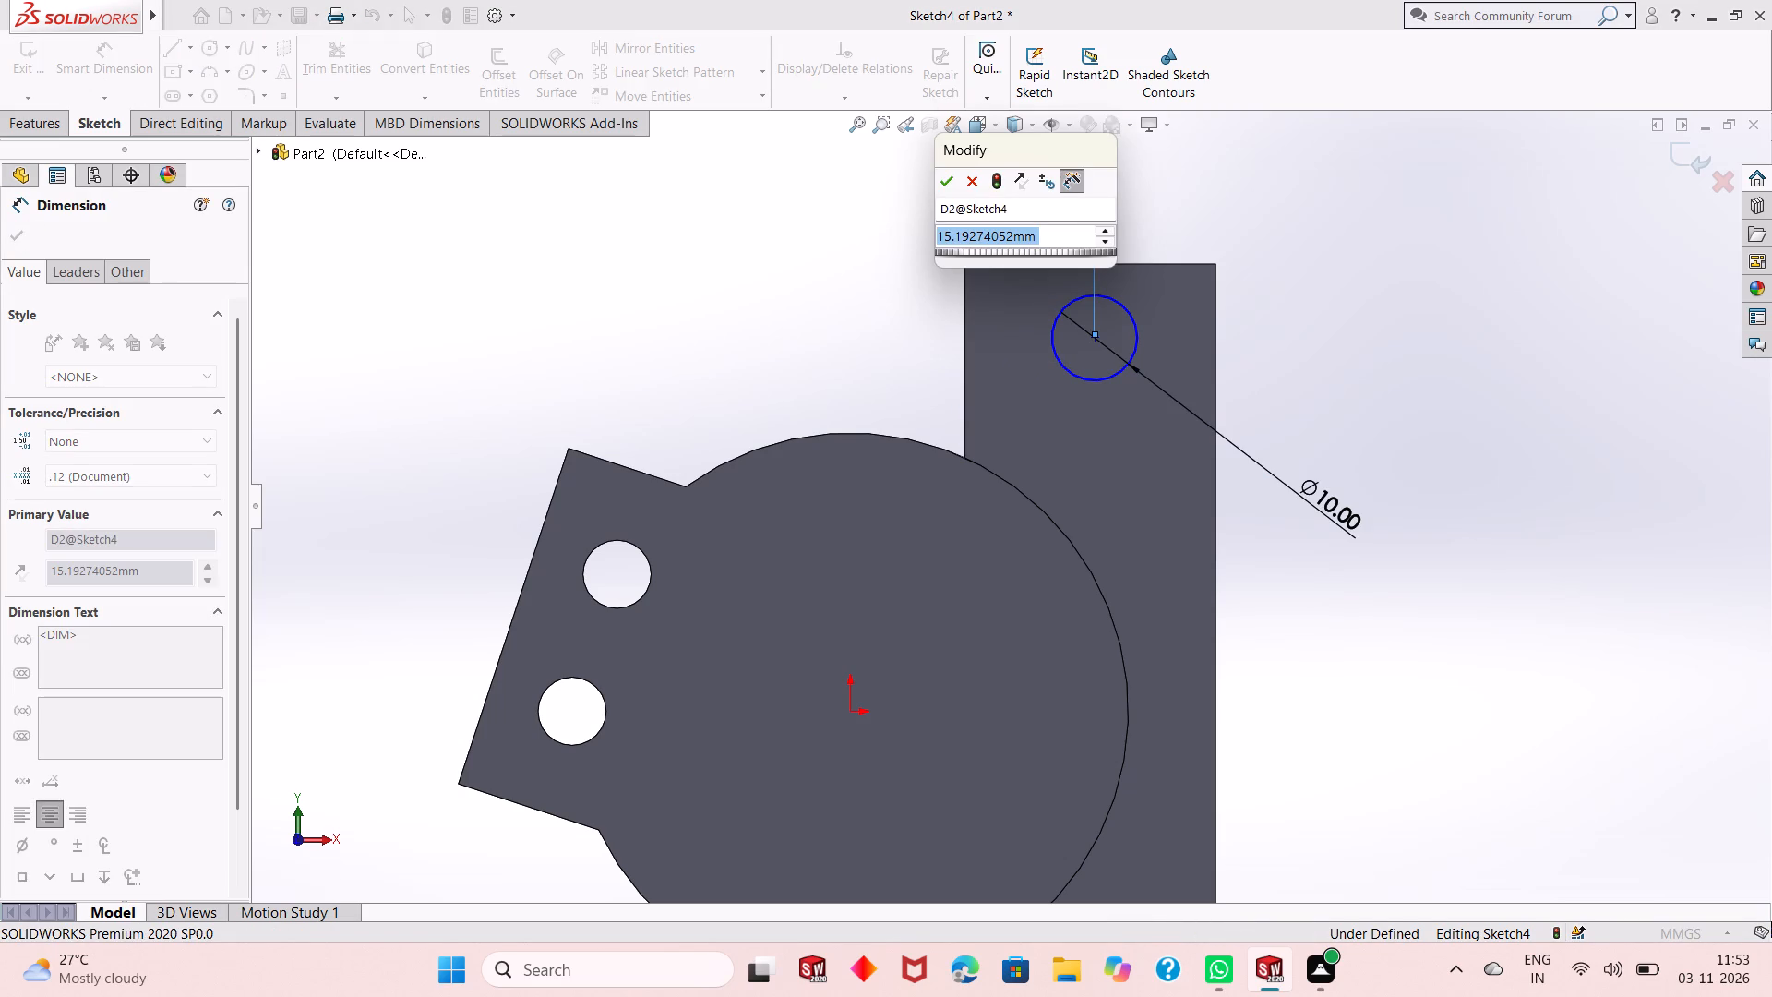
{"action": "type", "text": "14.69"}
{"action": "key", "text": "Return"}
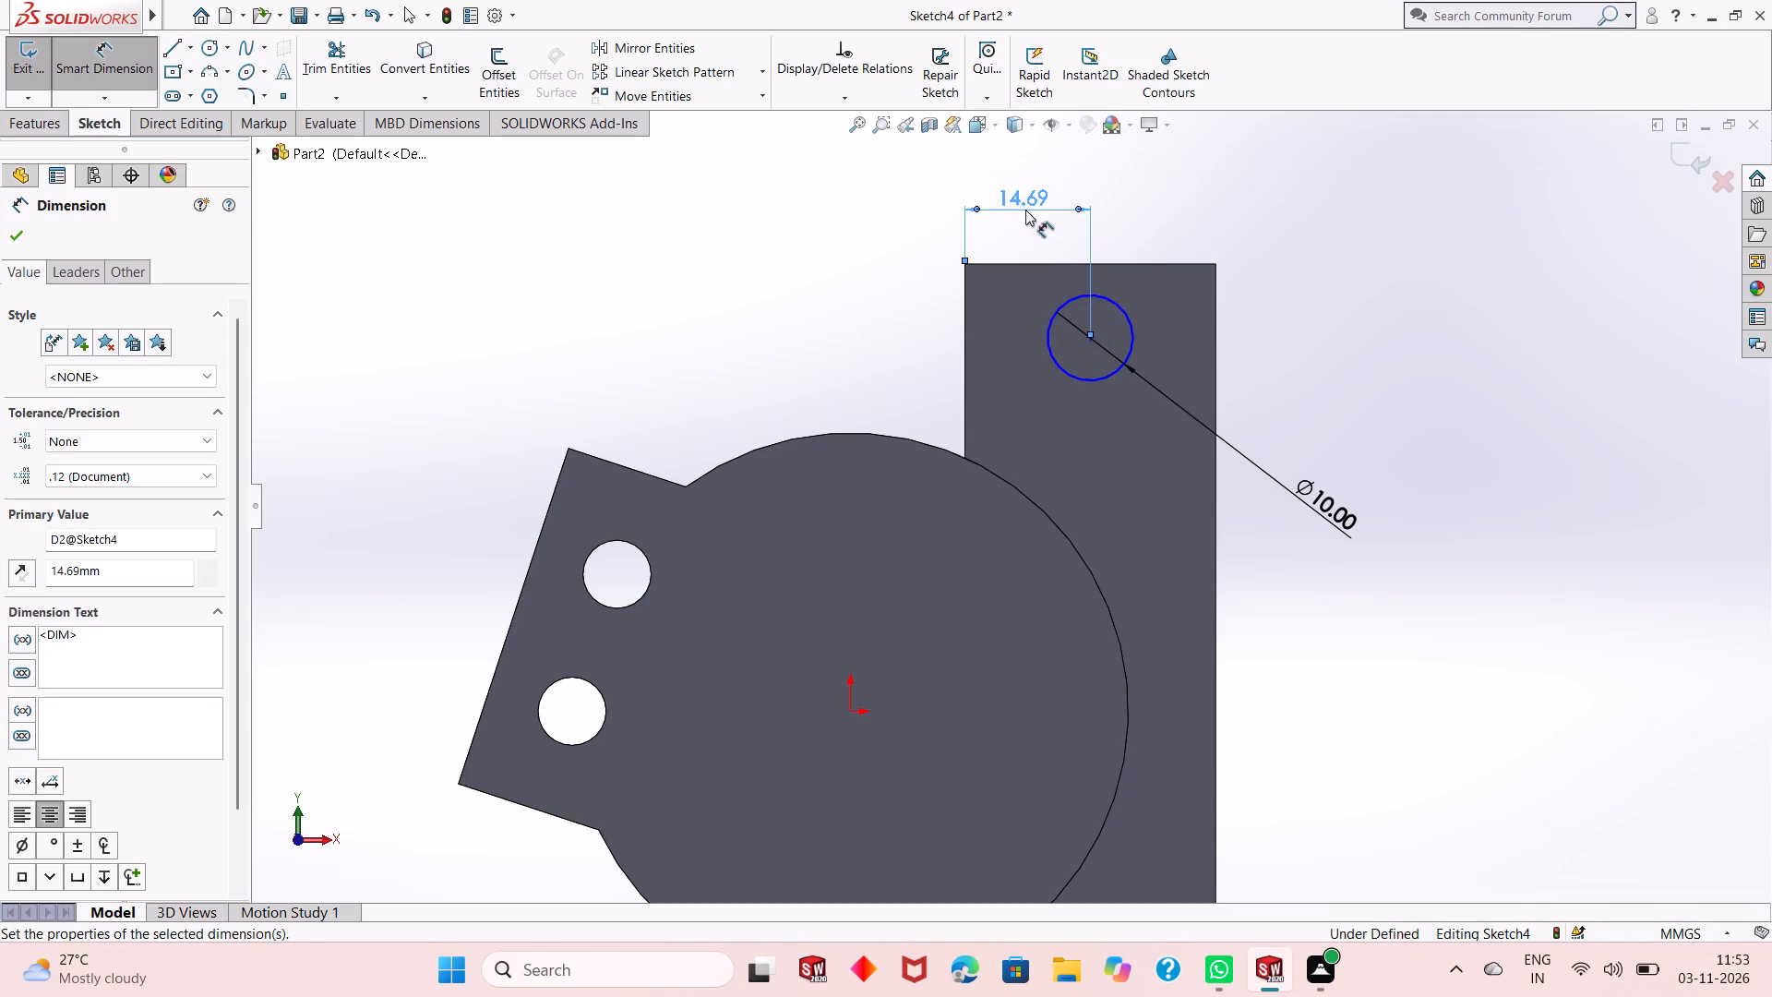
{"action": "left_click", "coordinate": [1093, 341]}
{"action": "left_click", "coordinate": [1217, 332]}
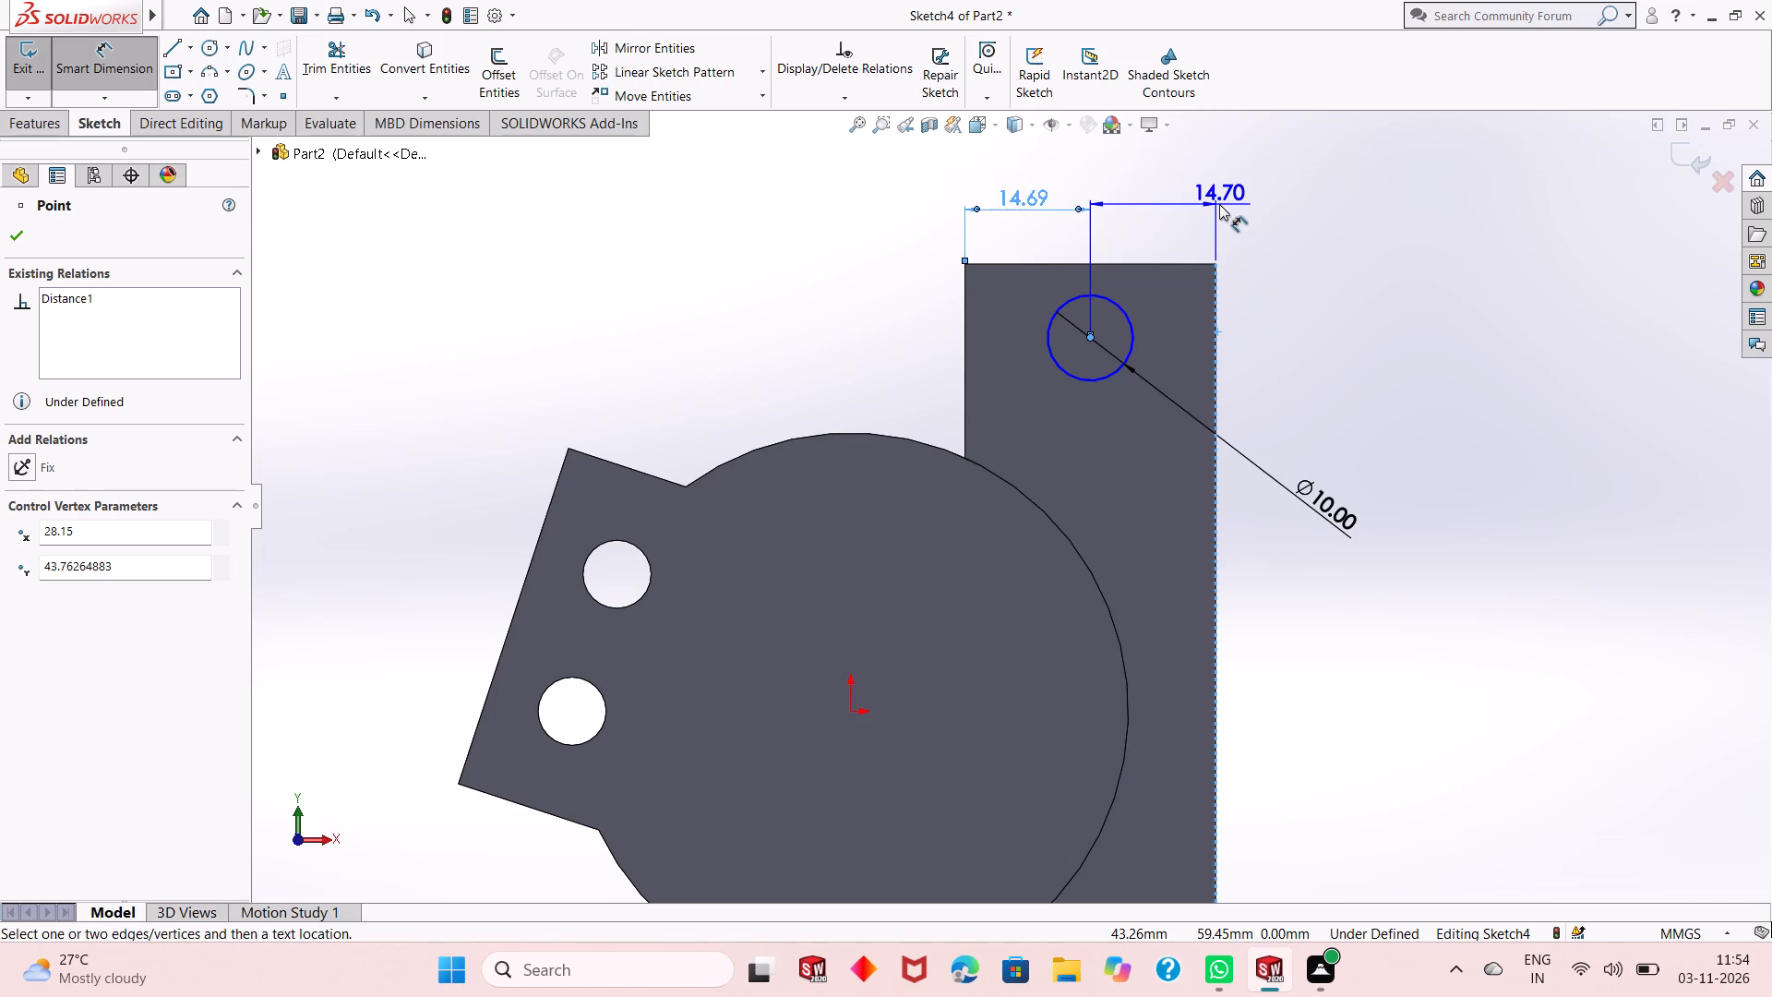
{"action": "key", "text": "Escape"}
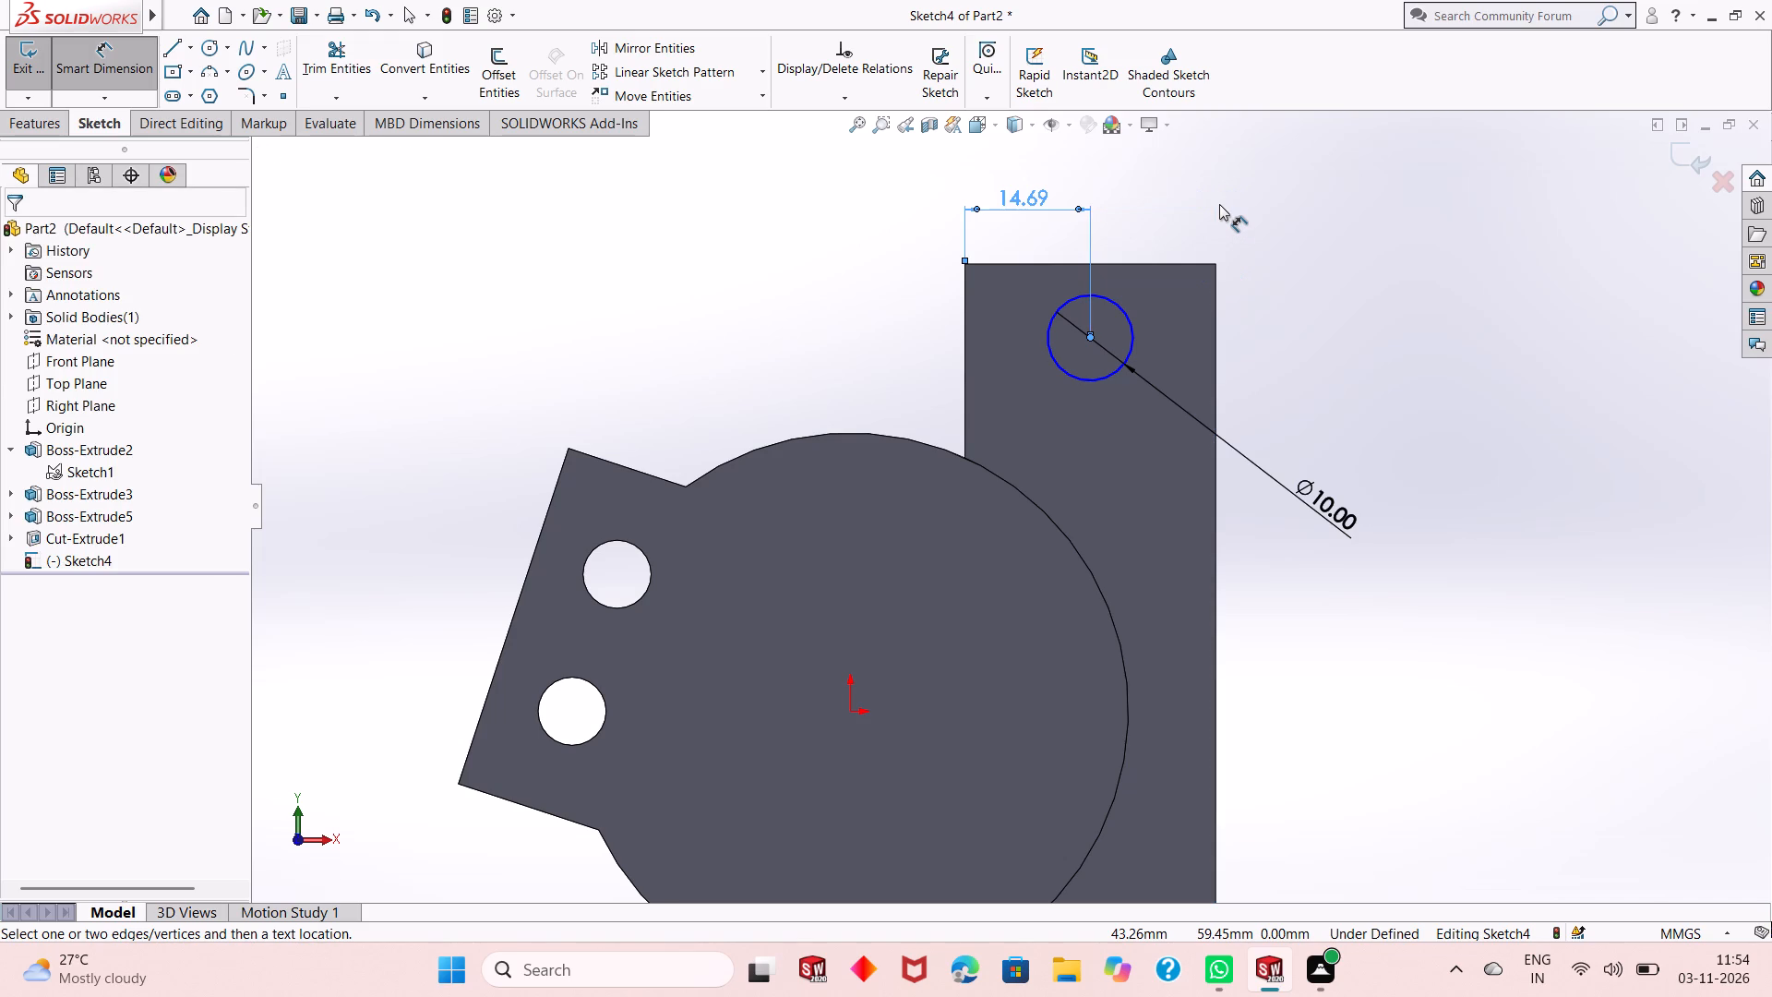
Undo the circle's 14.69 mm horizontal dimension and its last diameter change.
{"action": "key", "text": "ctrl+z"}
{"action": "key", "text": "ctrl+z"}
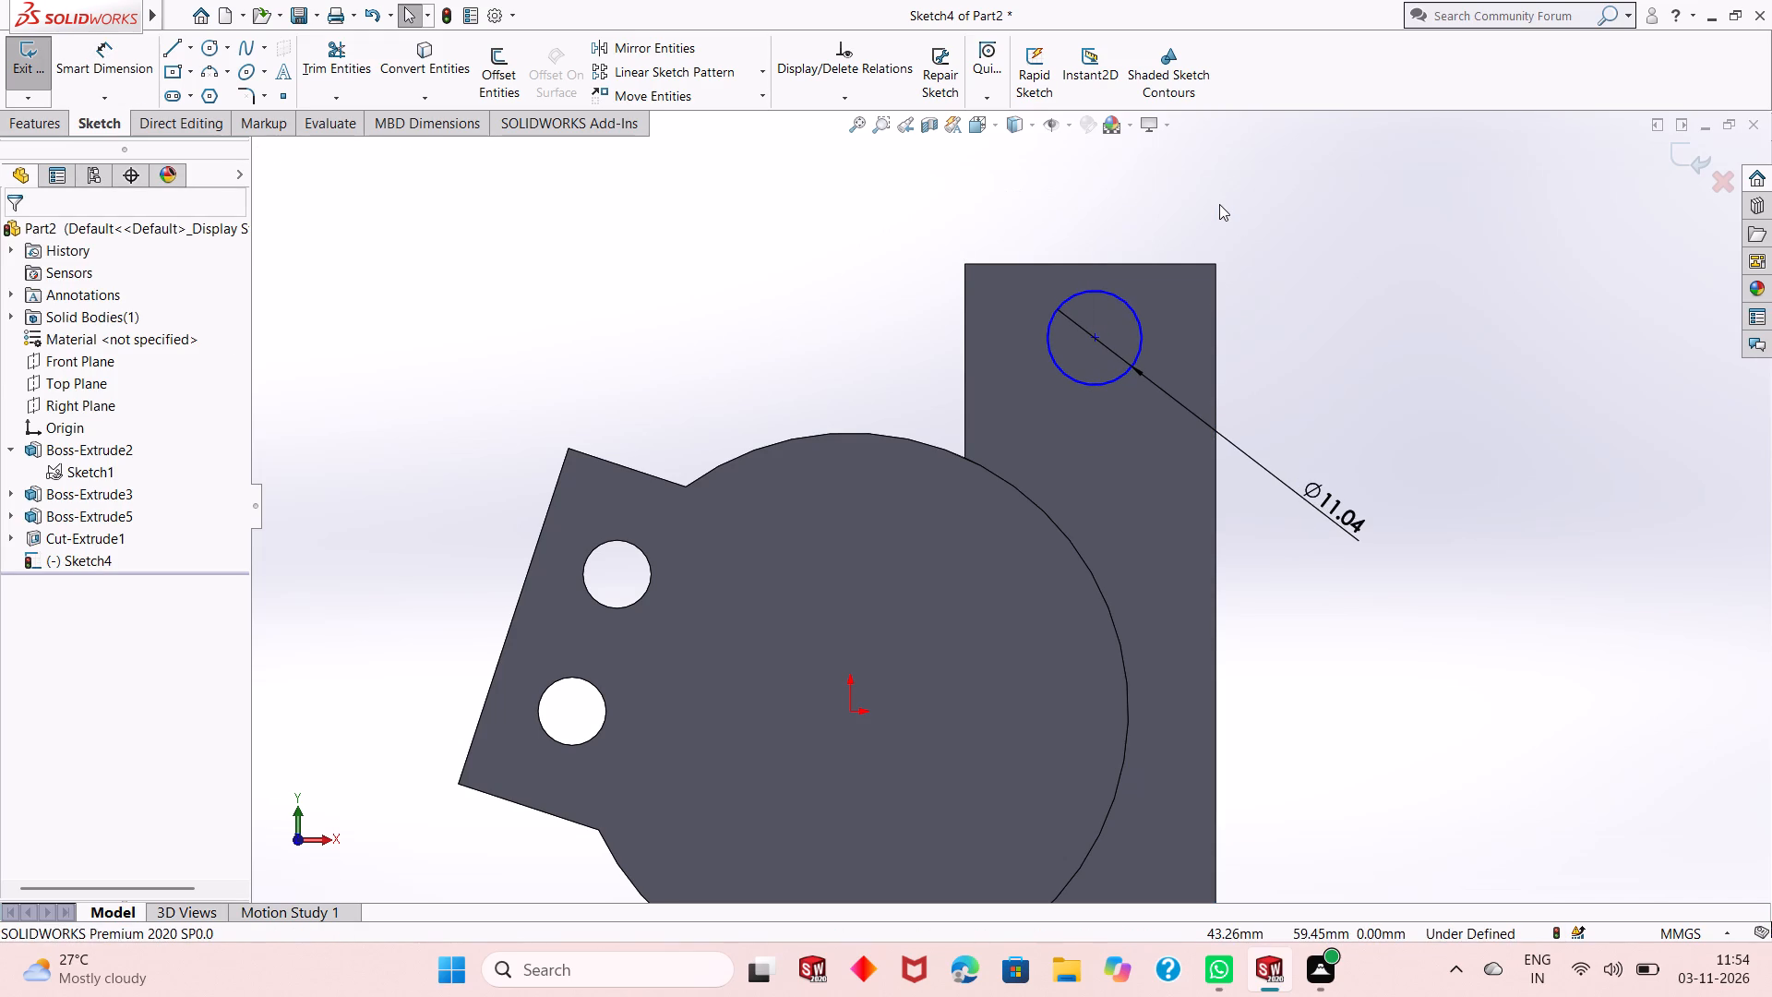
Set the diameter of the circle near the block's upper end to 10 mm.
{"action": "double_click", "coordinate": [1343, 525]}
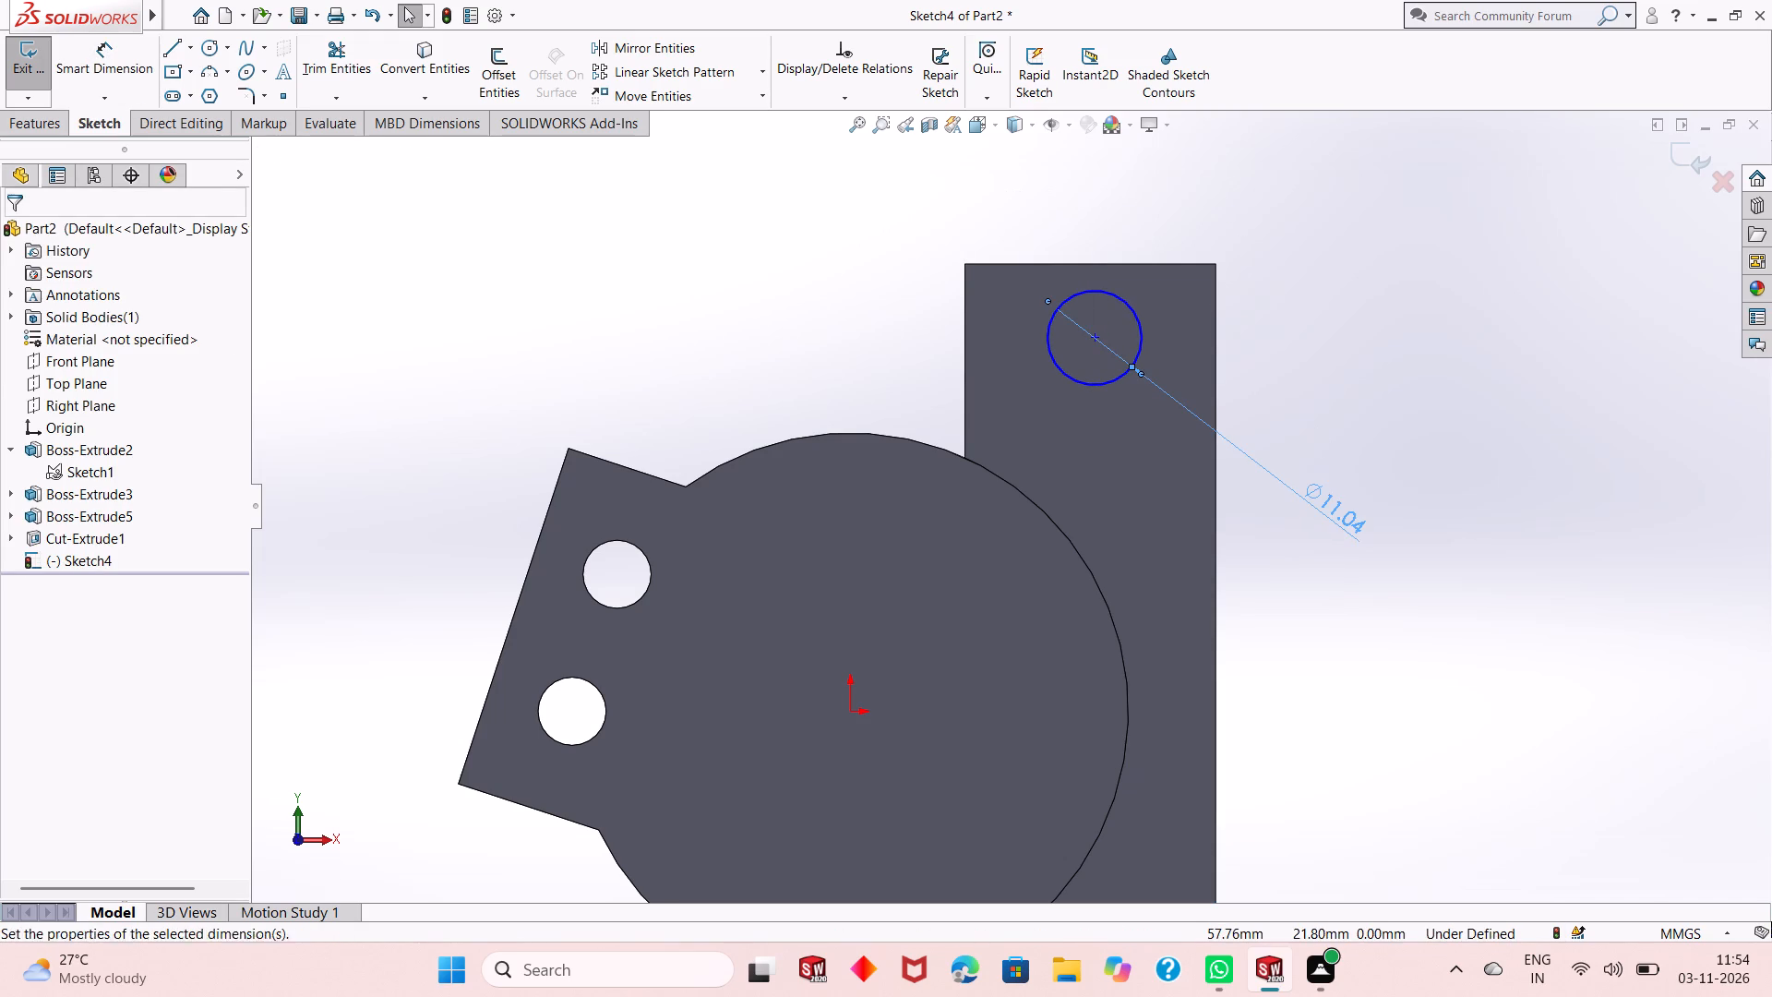
{"action": "type", "text": "10"}
{"action": "key", "text": "Return"}
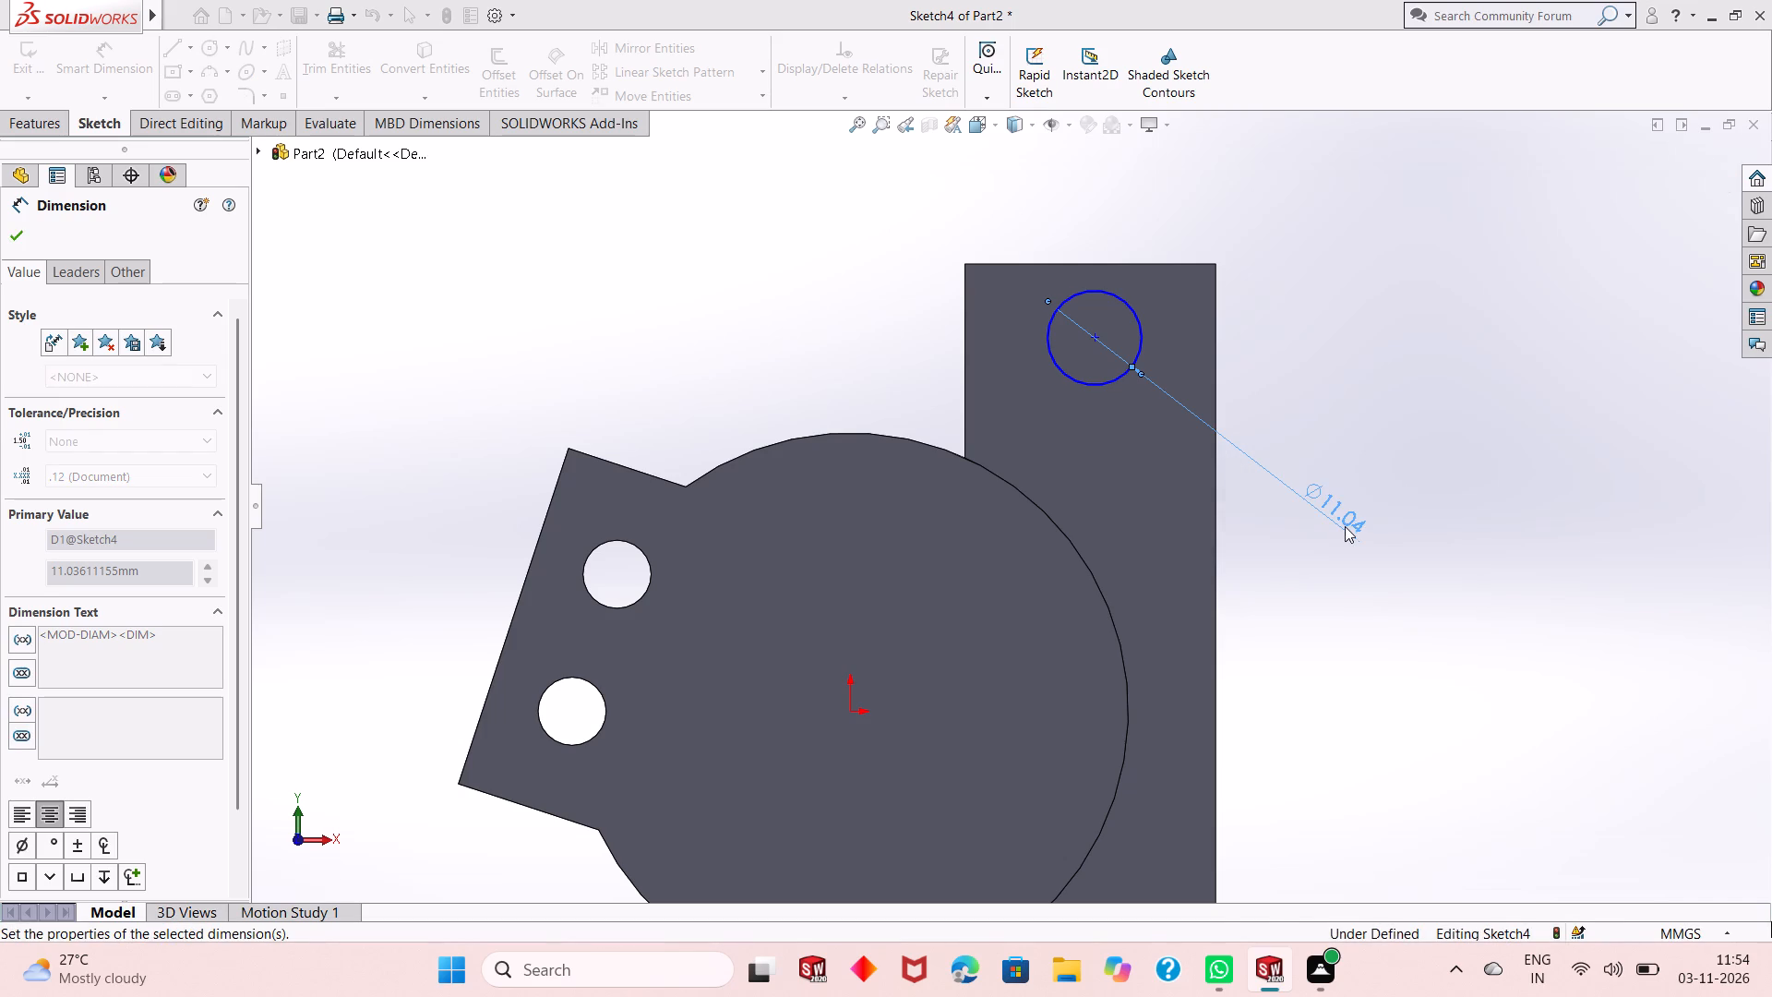
Dimension the circle's centre 14.69 mm horizontally from the block's right edge.
{"action": "left_click", "coordinate": [1099, 341]}
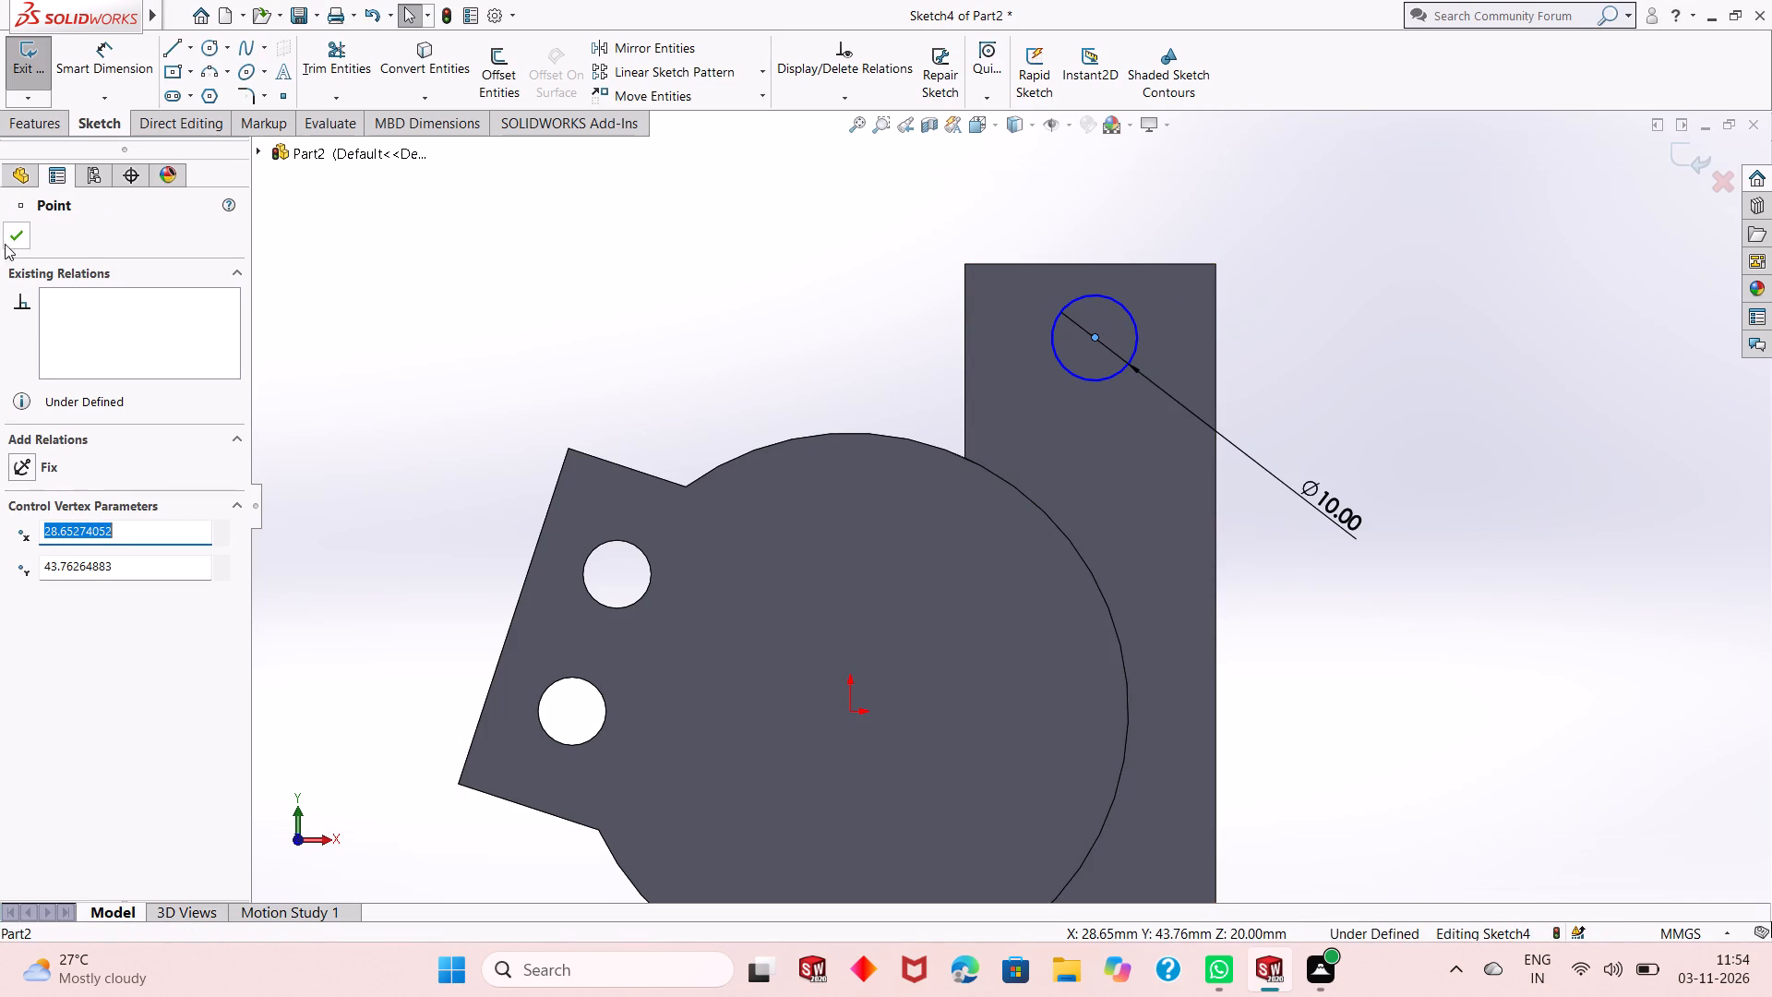
{"action": "left_click", "coordinate": [326, 238]}
{"action": "left_click", "coordinate": [136, 66]}
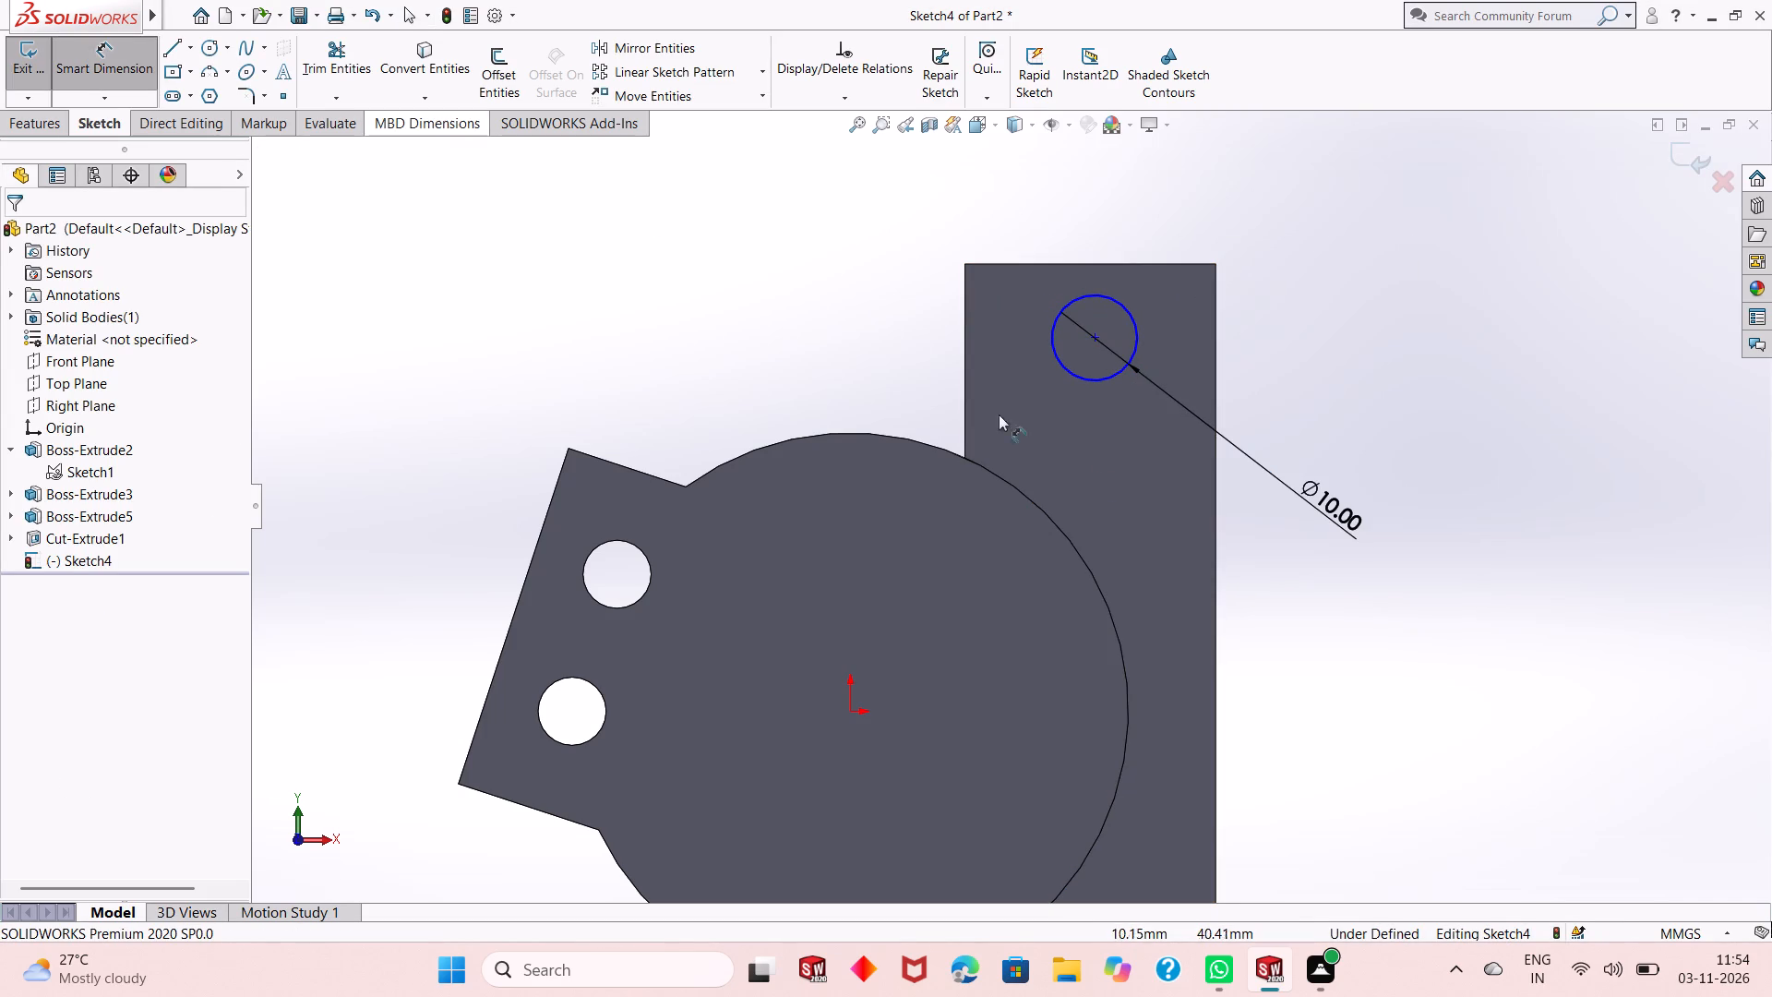
{"action": "left_click", "coordinate": [1096, 339]}
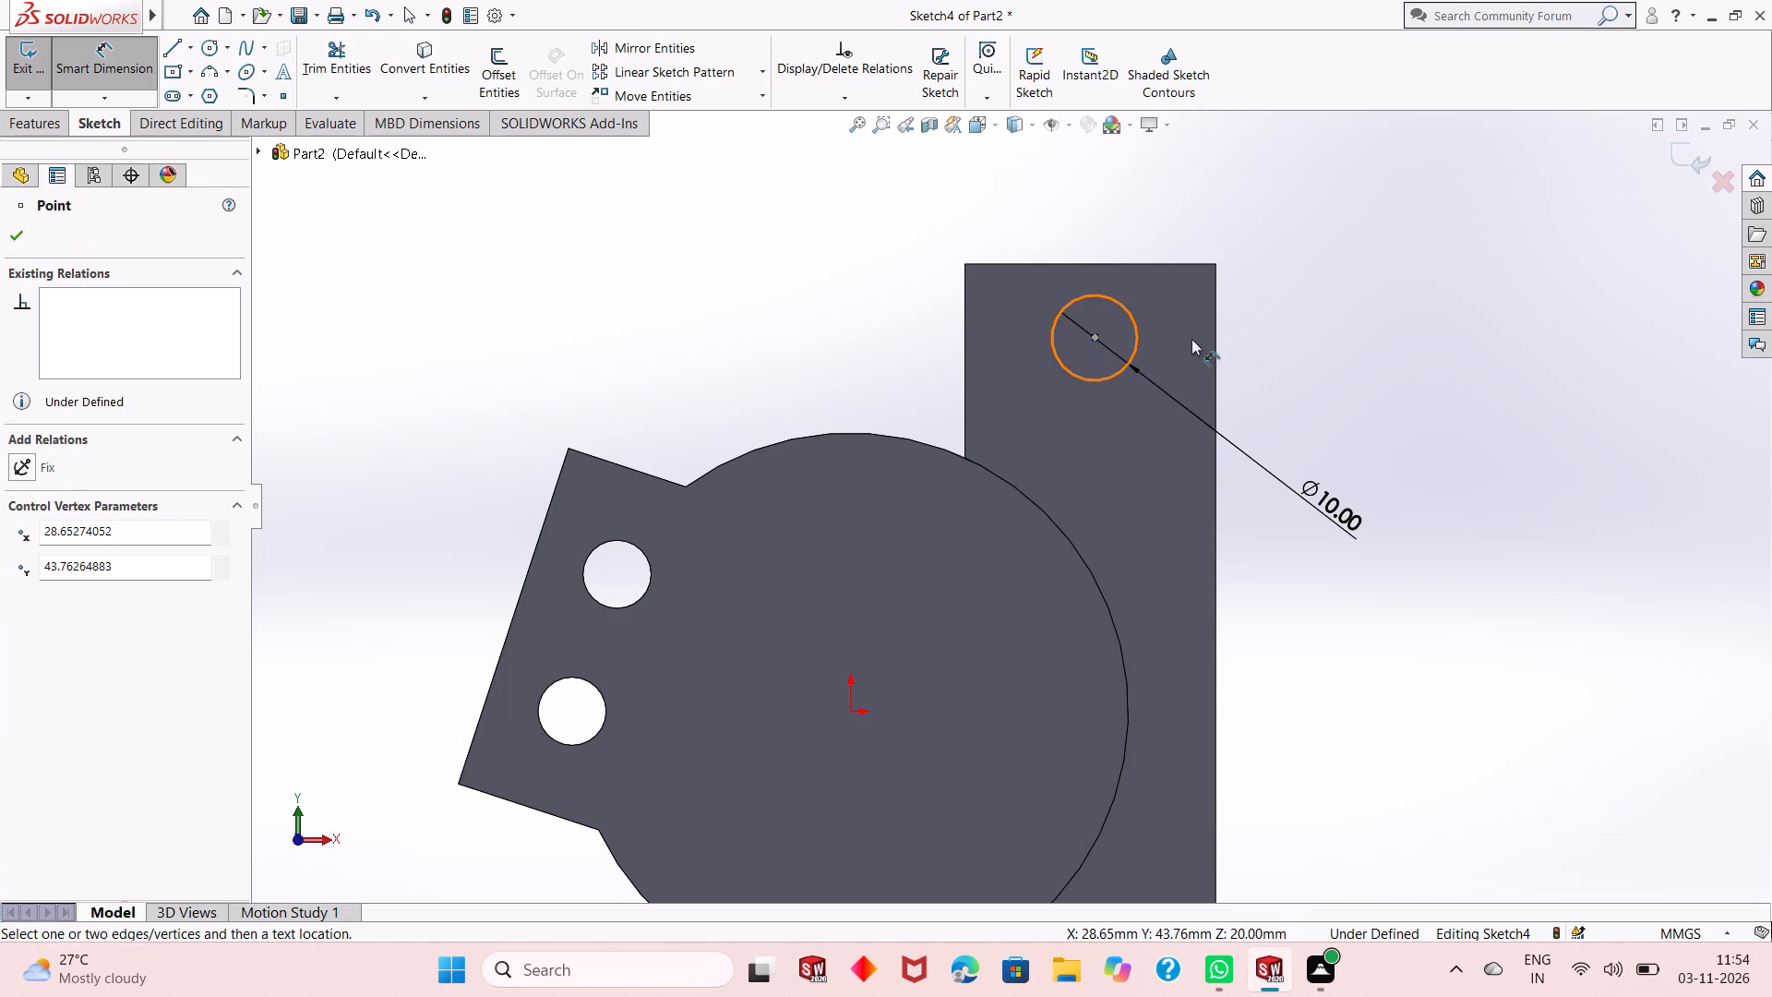
{"action": "left_click", "coordinate": [1214, 341]}
{"action": "left_click", "coordinate": [1228, 197]}
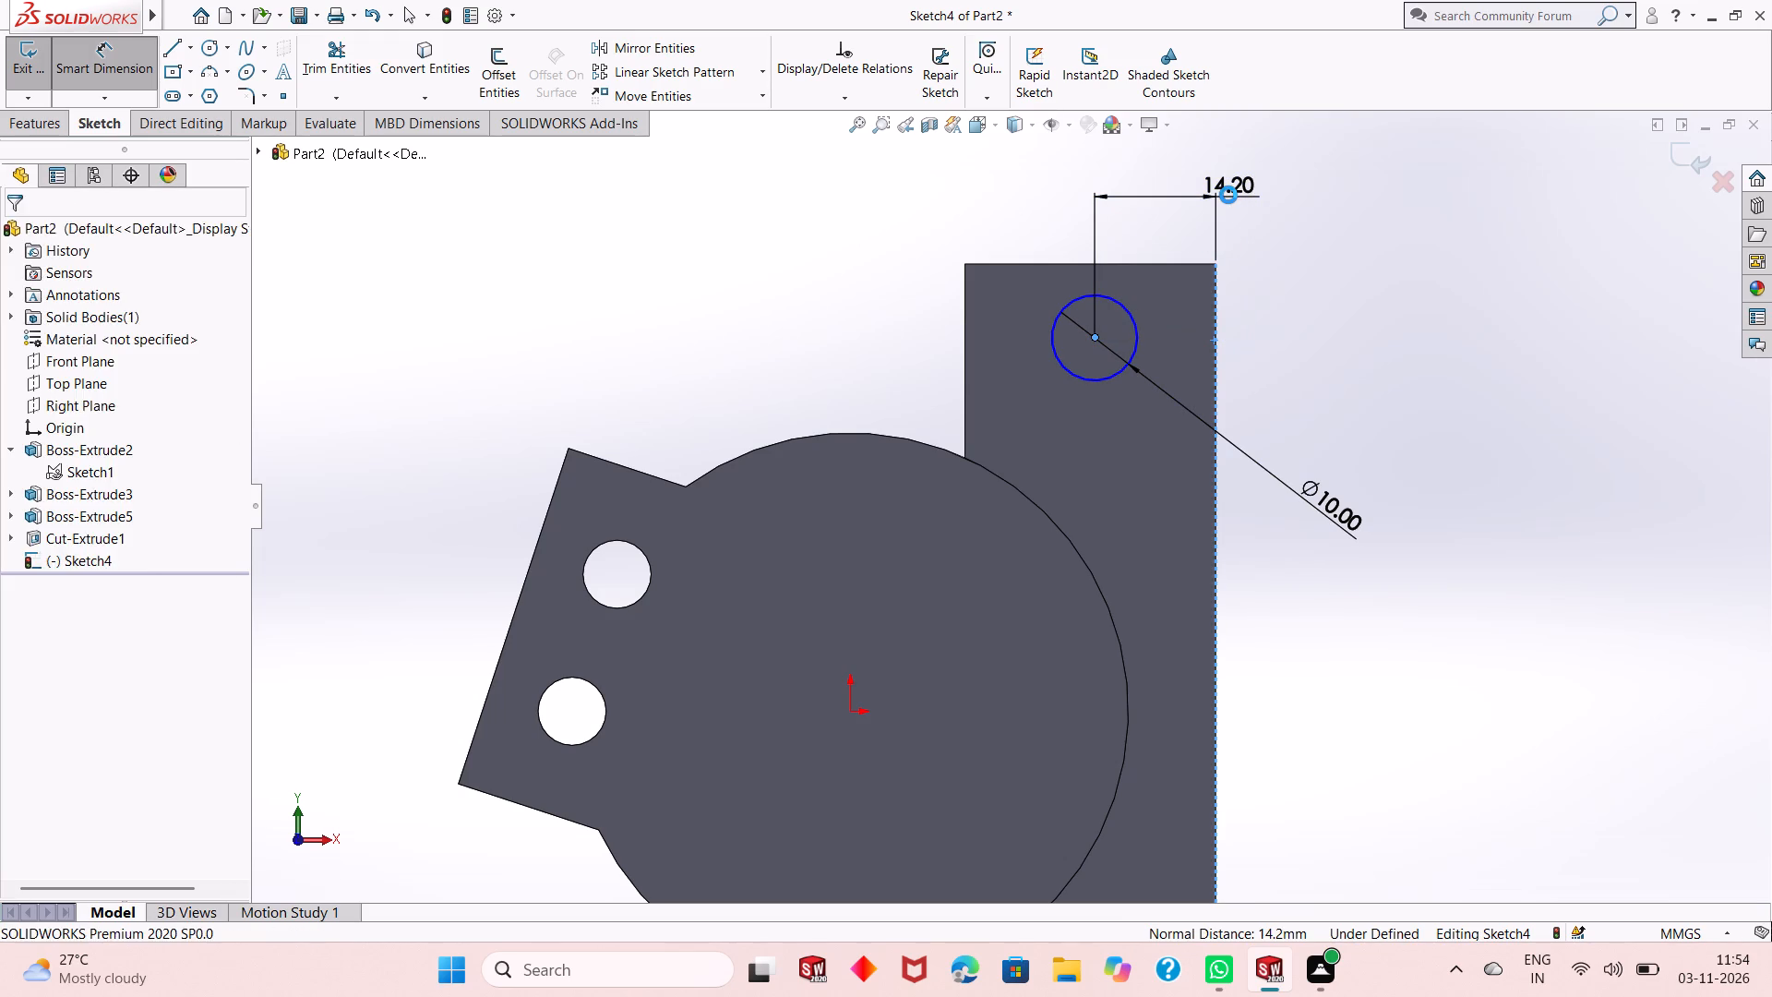
{"action": "type", "text": "16"}
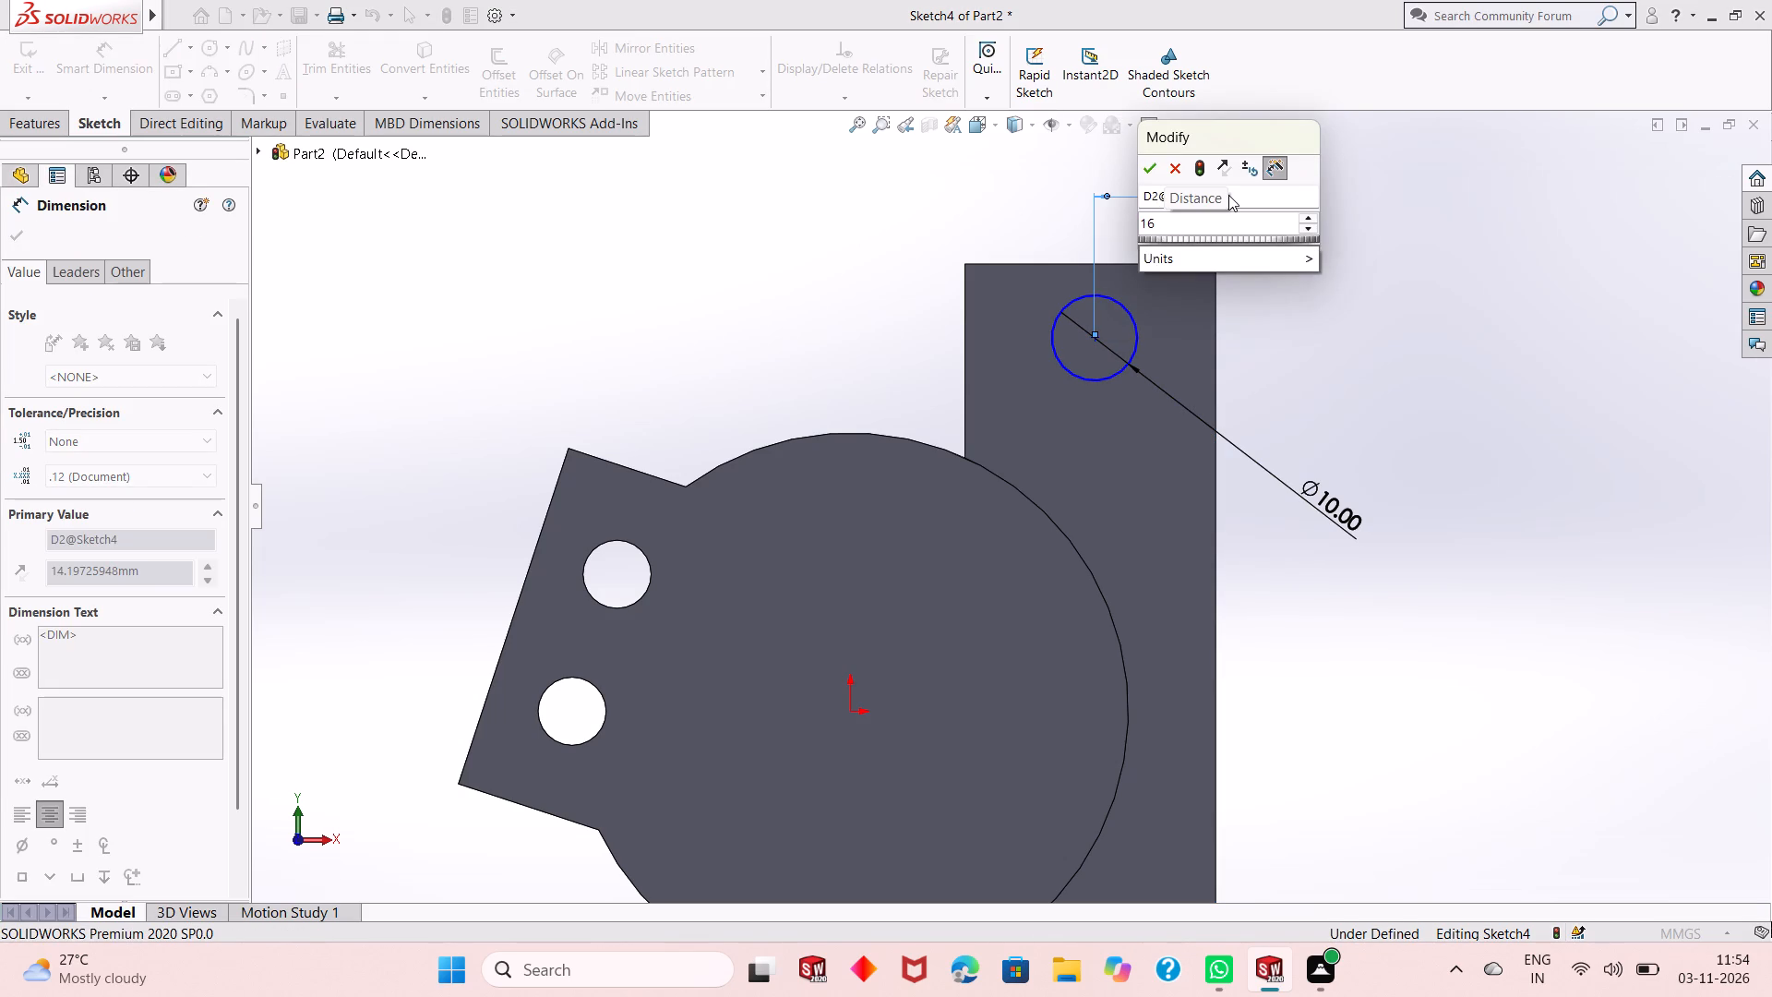
{"action": "key", "text": "BackSpace"}
{"action": "type", "text": "4.69"}
{"action": "key", "text": "Return"}
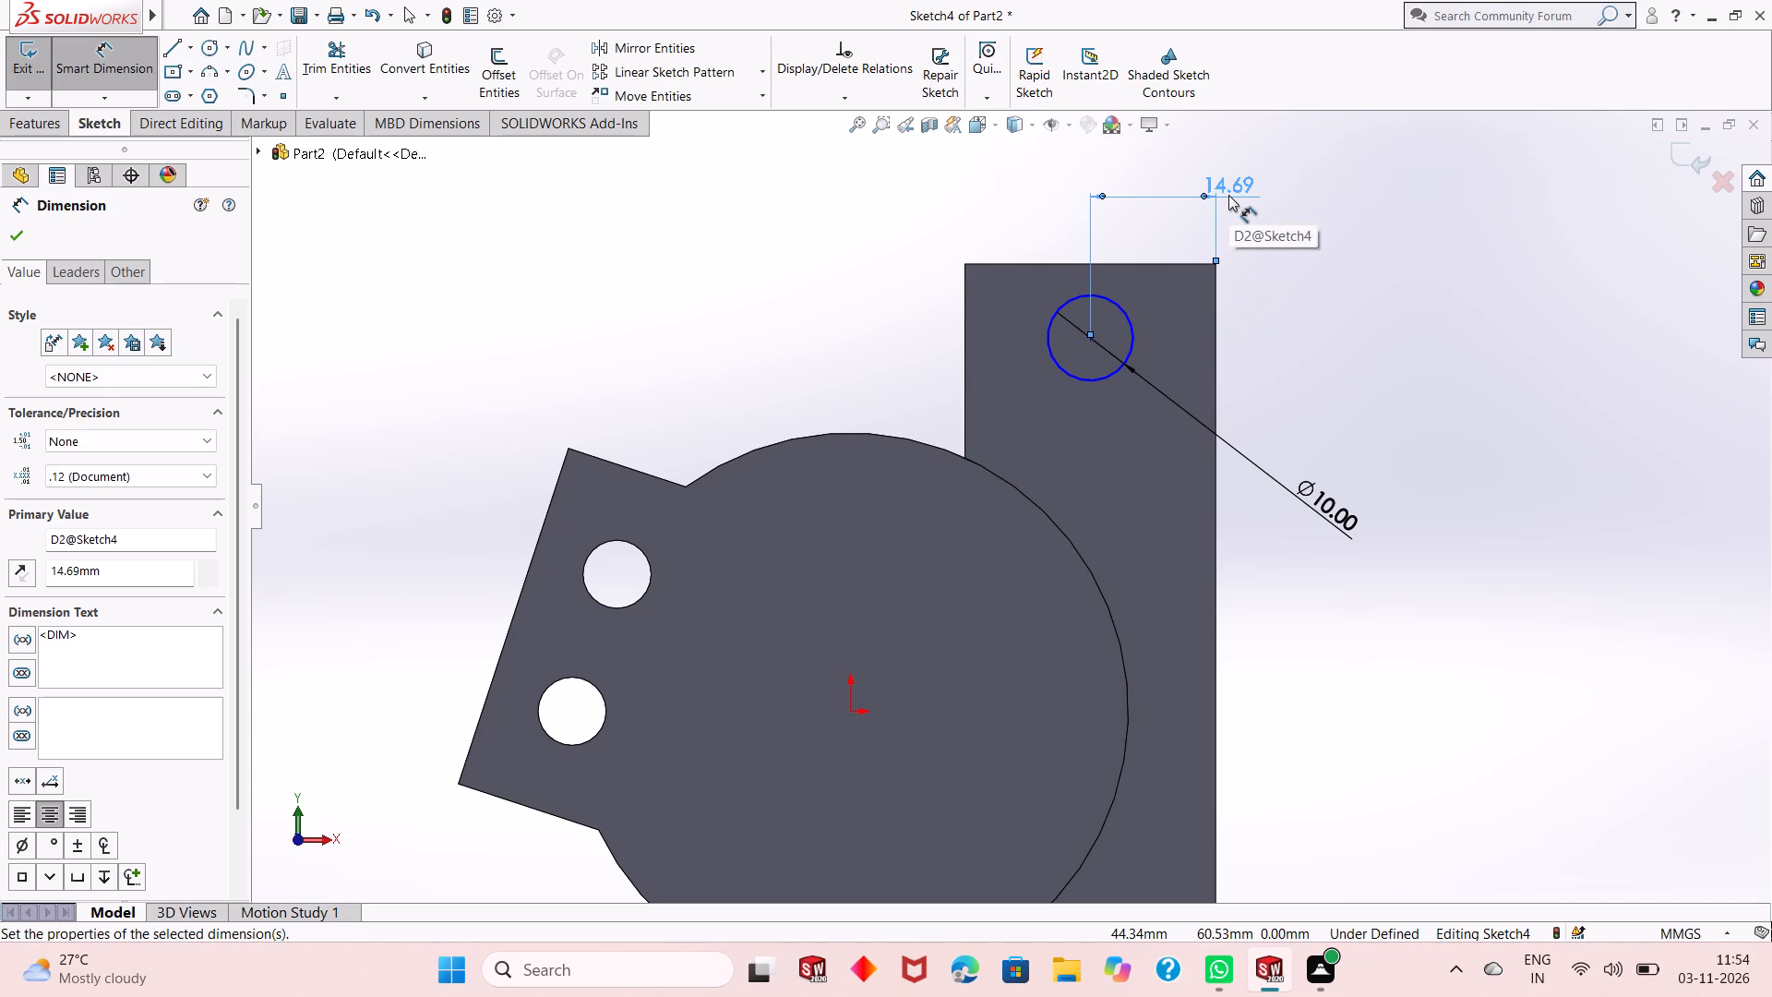
Dimension the circle's centre 10 mm vertically below the block's top edge and leave the dimension tool.
{"action": "left_click", "coordinate": [1089, 342]}
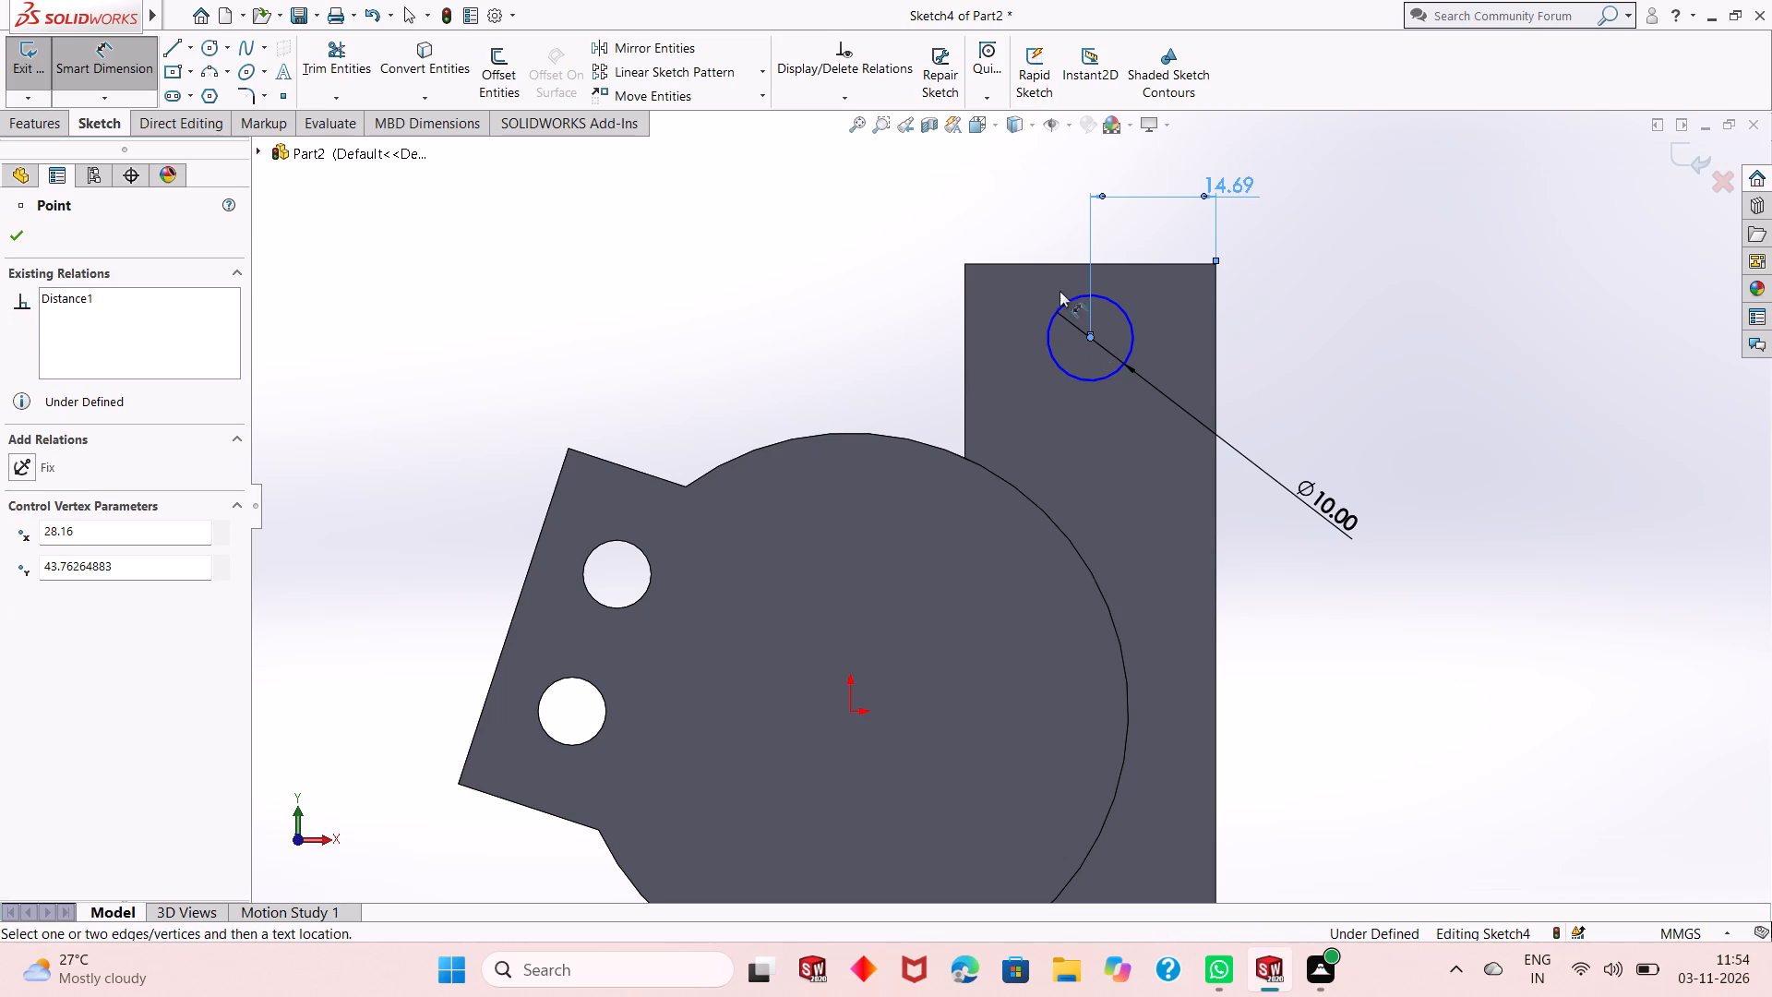
{"action": "left_click", "coordinate": [1009, 262]}
{"action": "left_click", "coordinate": [851, 251]}
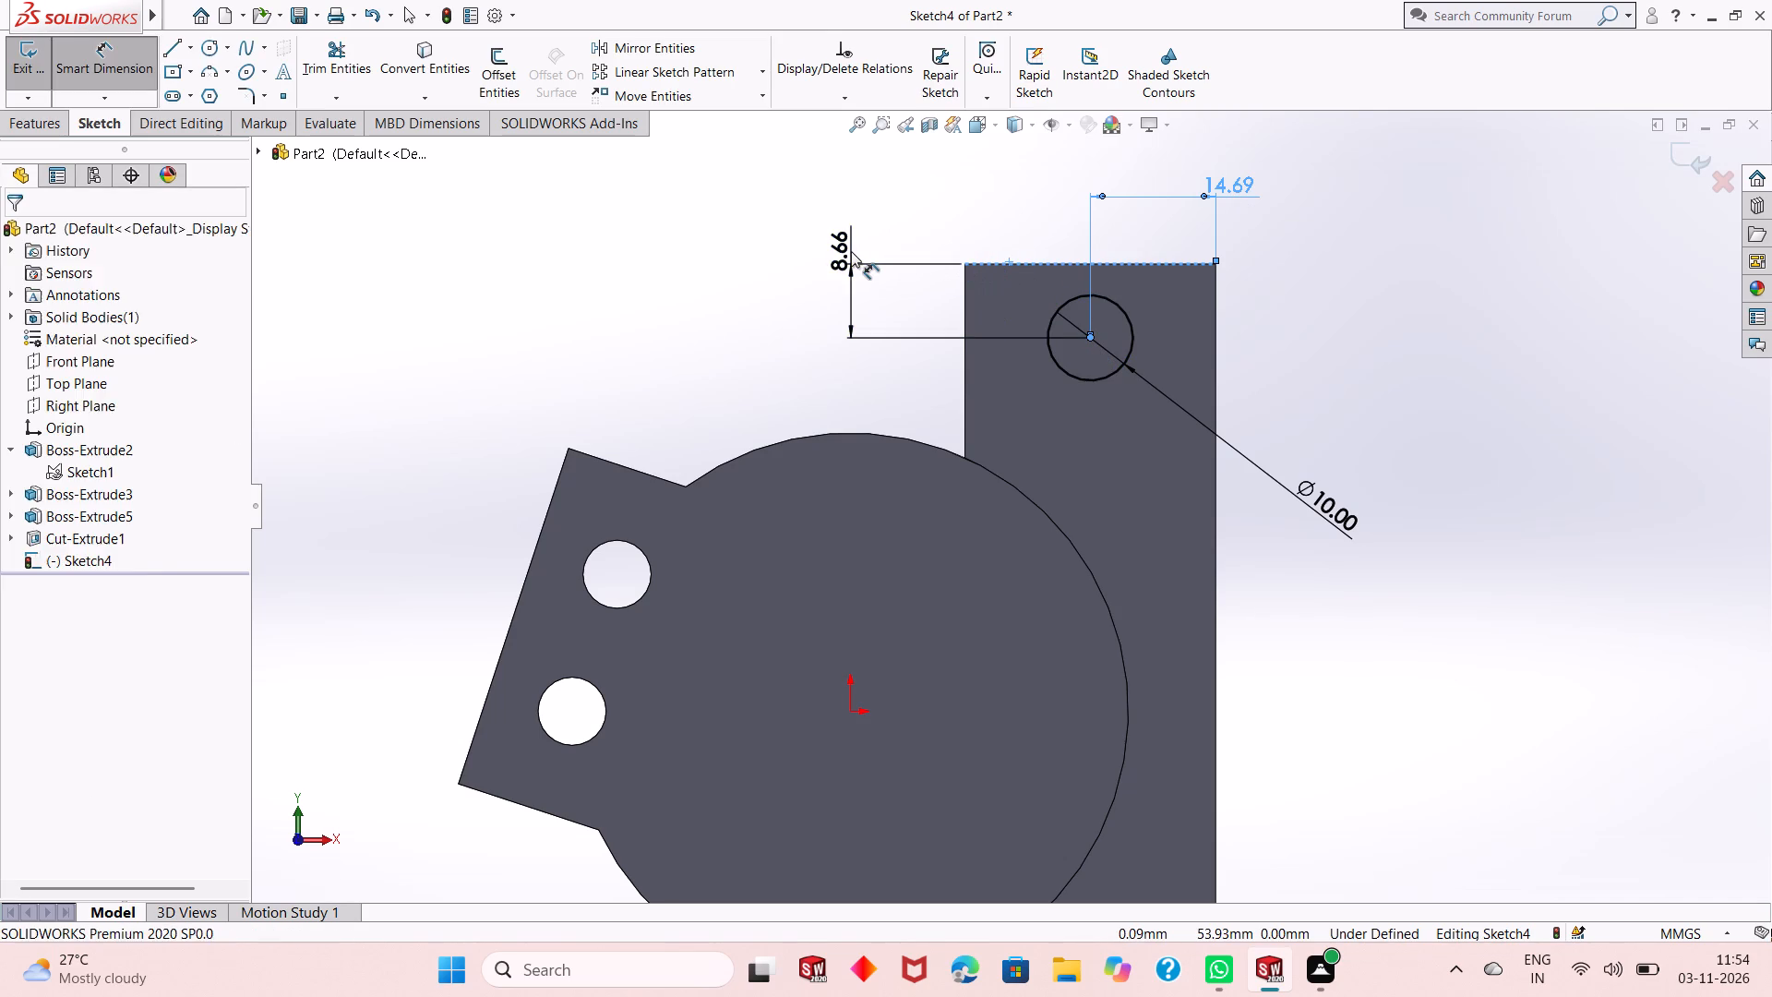
{"action": "type", "text": "10"}
{"action": "key", "text": "Return"}
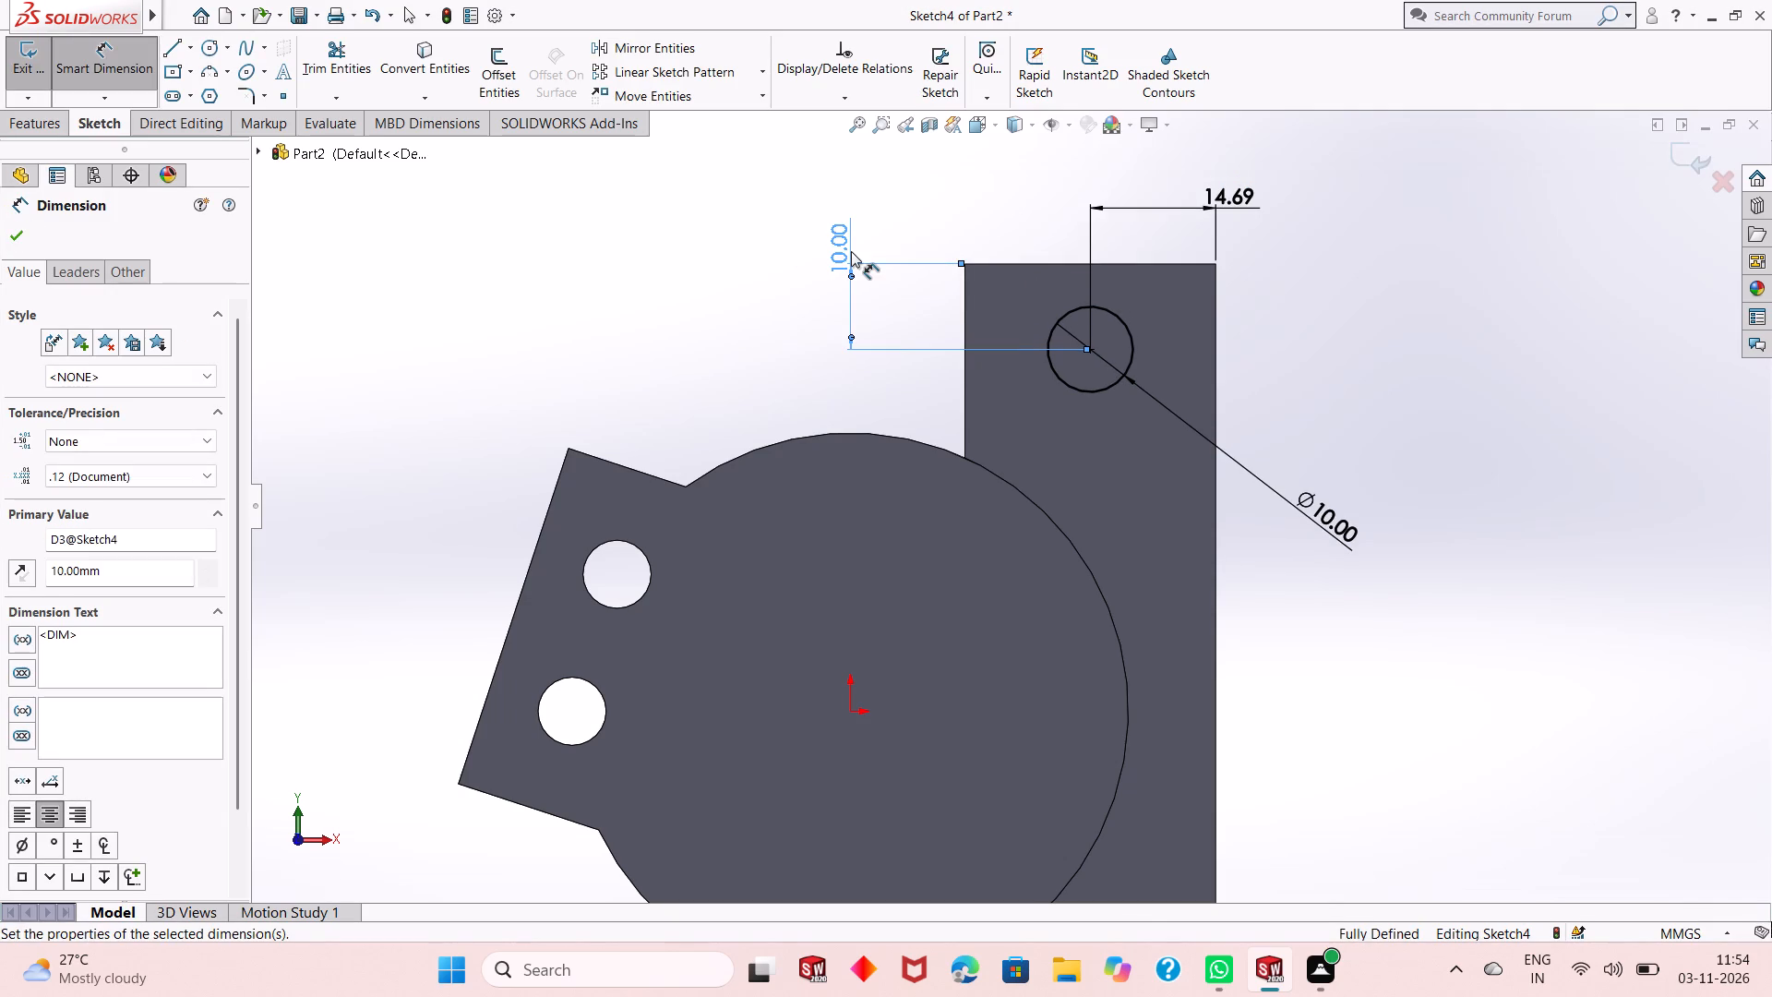
{"action": "right_click", "coordinate": [1378, 250]}
{"action": "left_click", "coordinate": [1412, 312]}
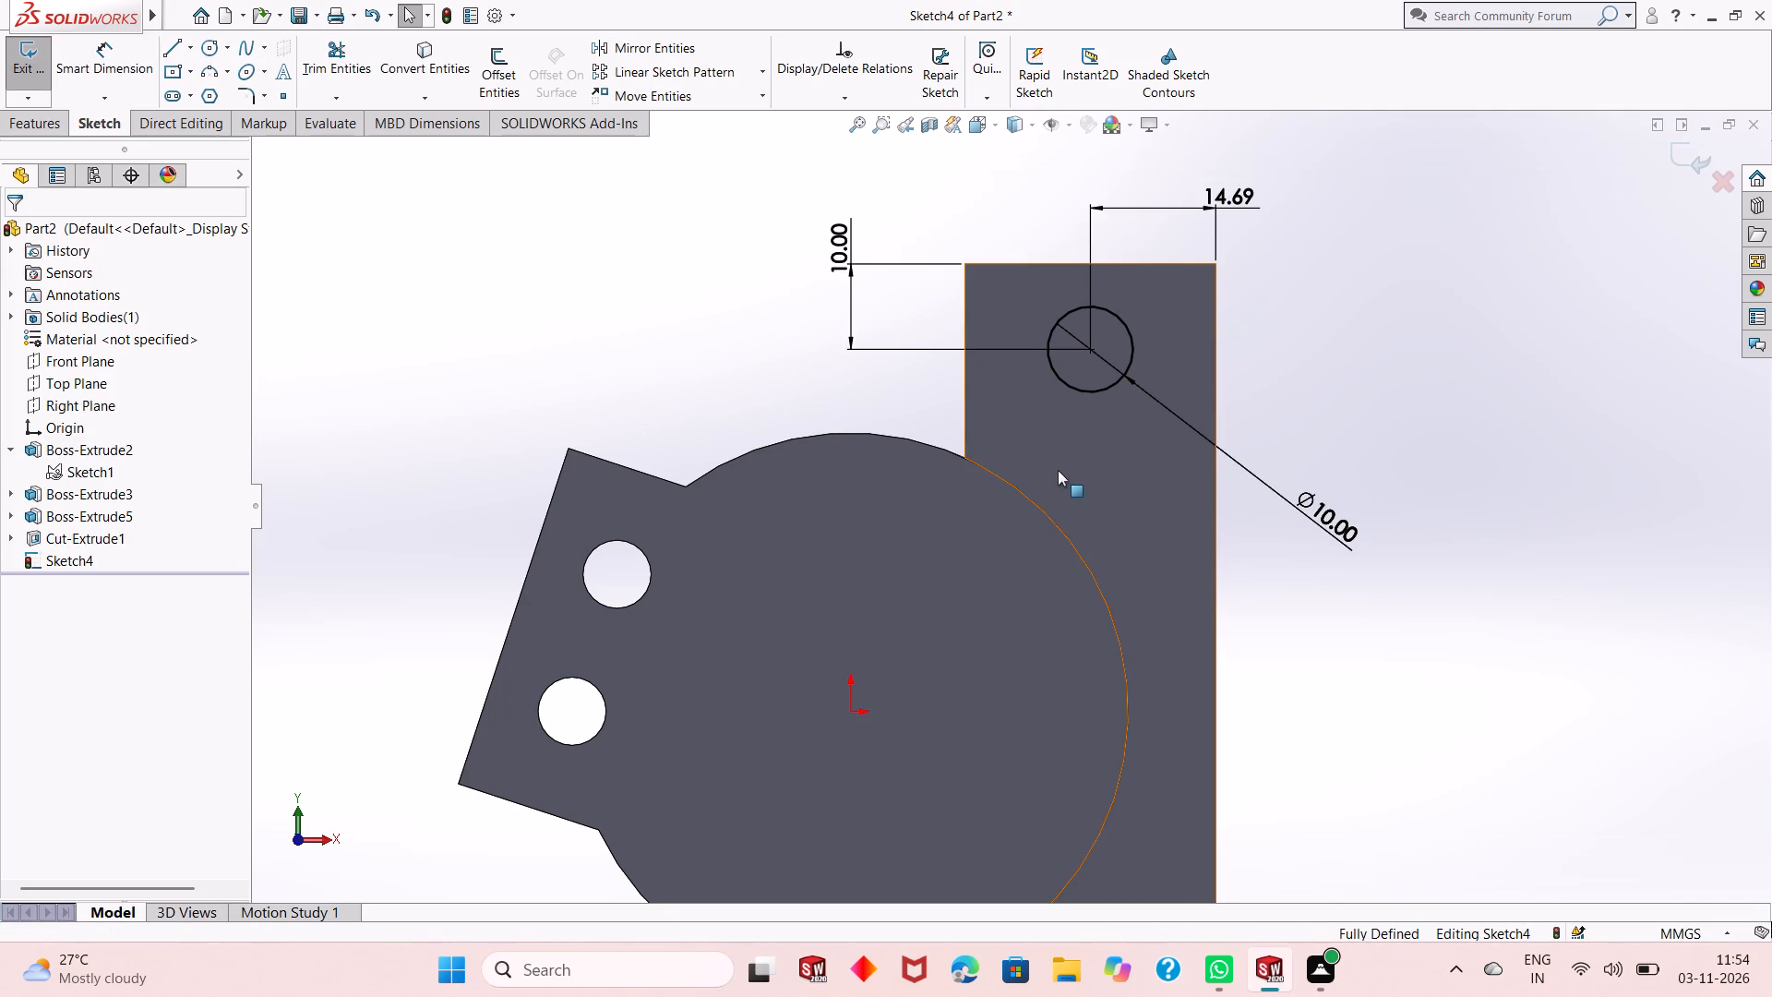
Cut-extrude the 10 mm circle into the block with a blind depth of 24 mm.
{"action": "left_click", "coordinate": [42, 132]}
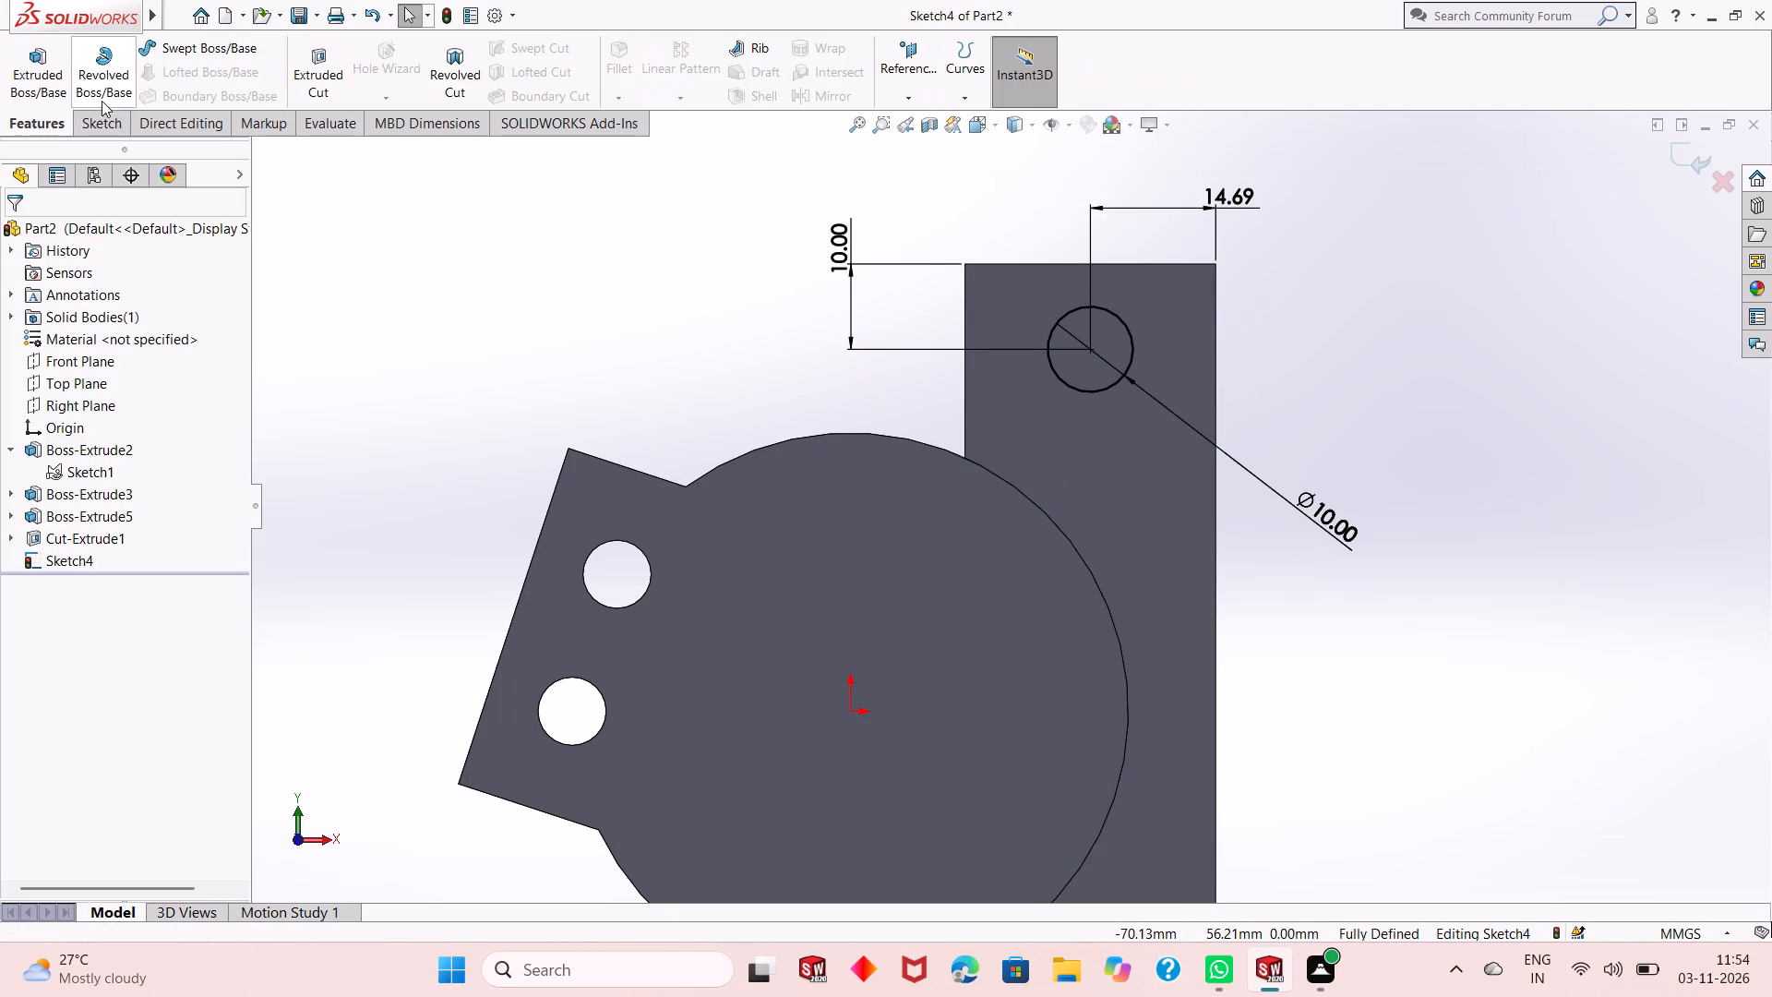
{"action": "left_click", "coordinate": [307, 78]}
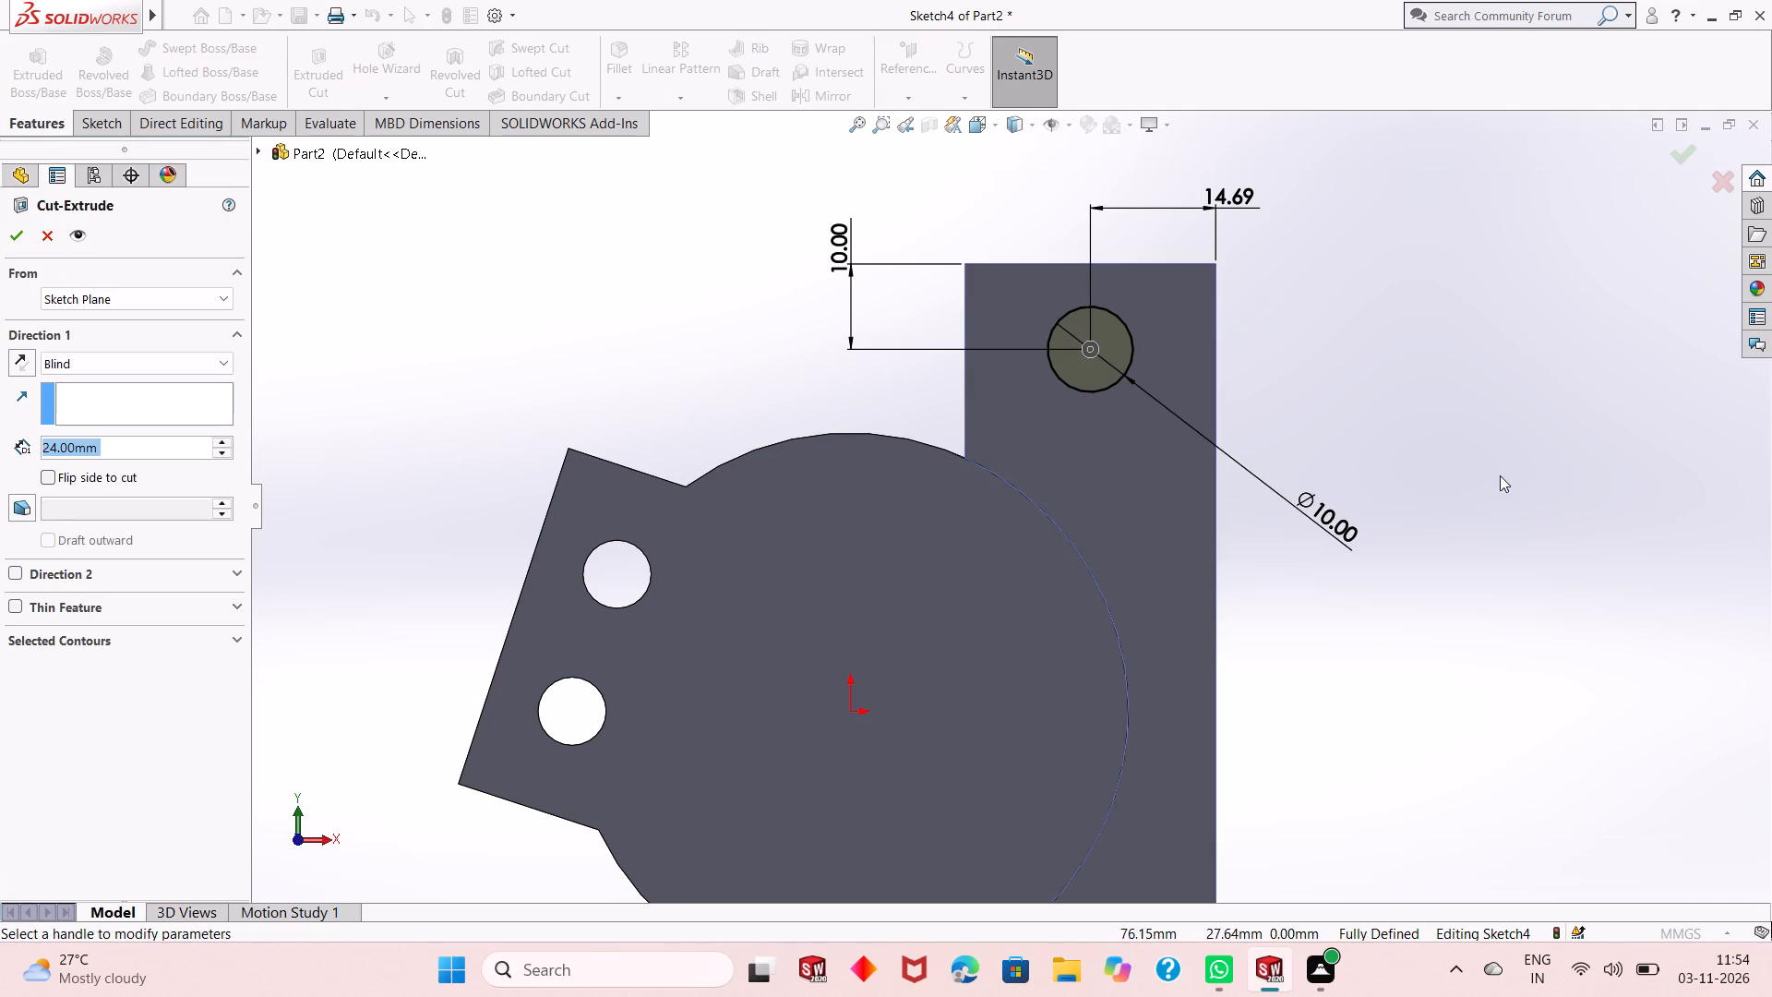
{"action": "middle_click_drag", "start_coordinate": [1500, 475], "coordinate": [1351, 532]}
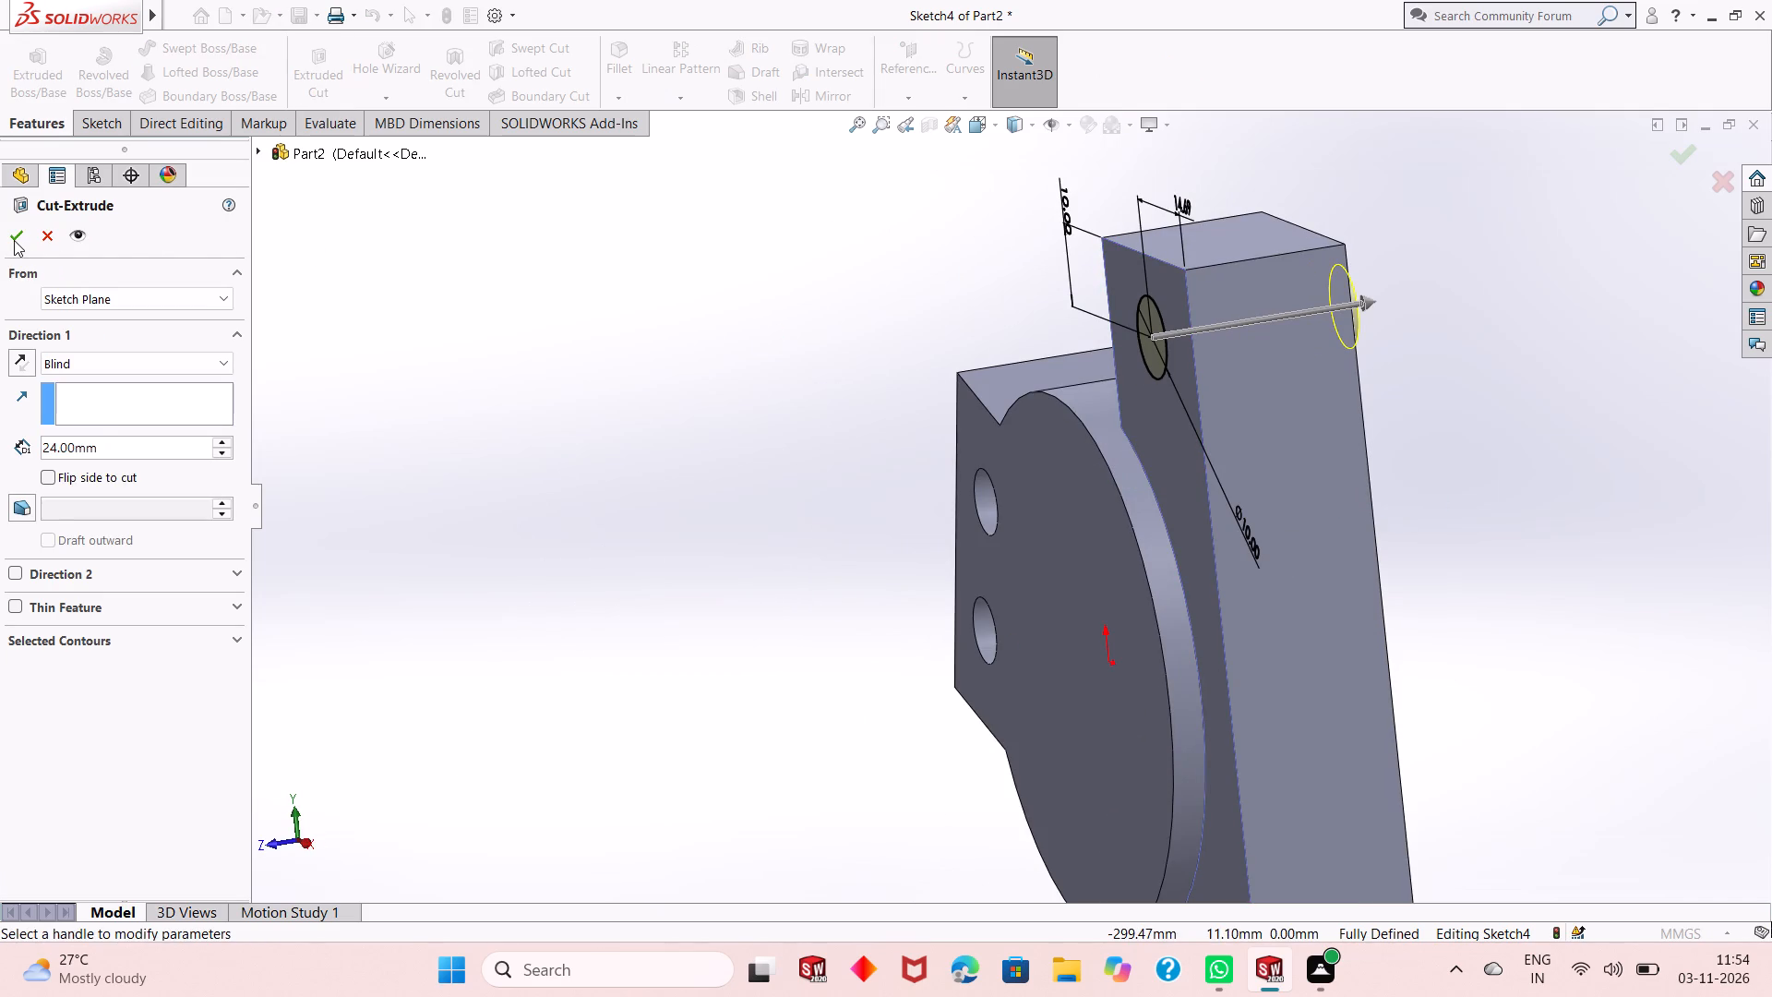
{"action": "left_click", "coordinate": [14, 240]}
{"action": "left_click", "coordinate": [859, 452]}
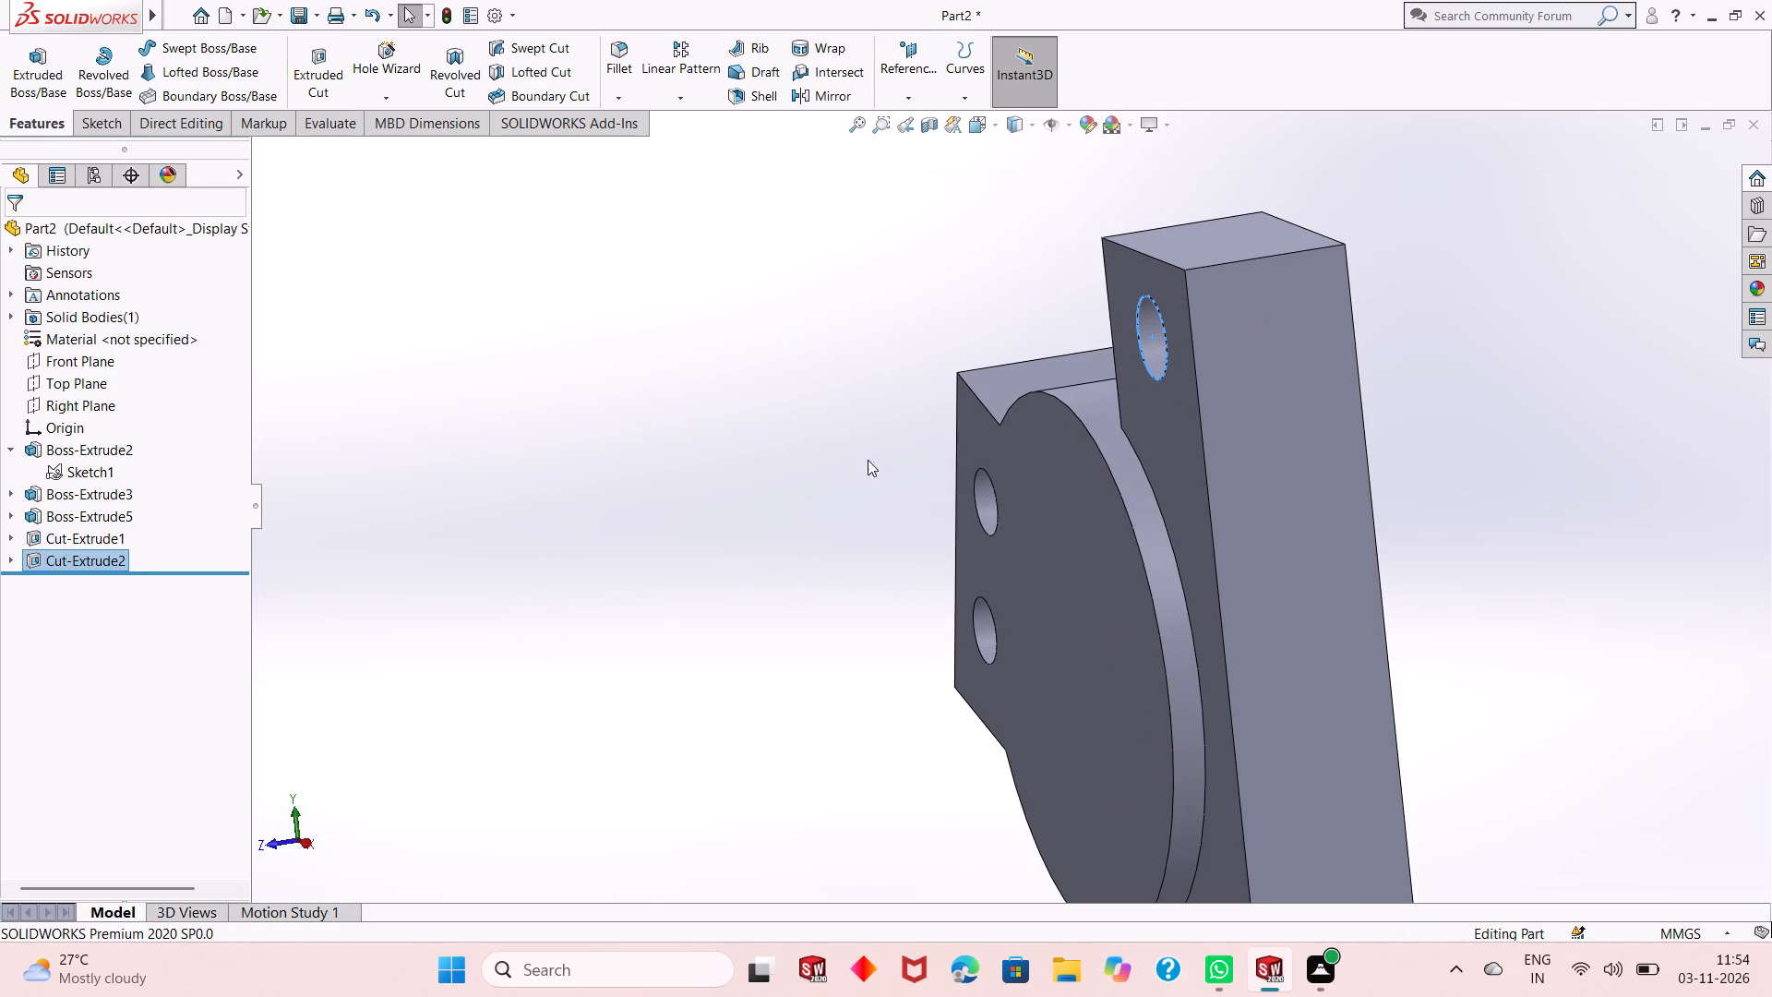
Examine the new hole in the block and the overall part from several angles.
{"action": "middle_click_drag", "start_coordinate": [1071, 565], "coordinate": [1211, 522]}
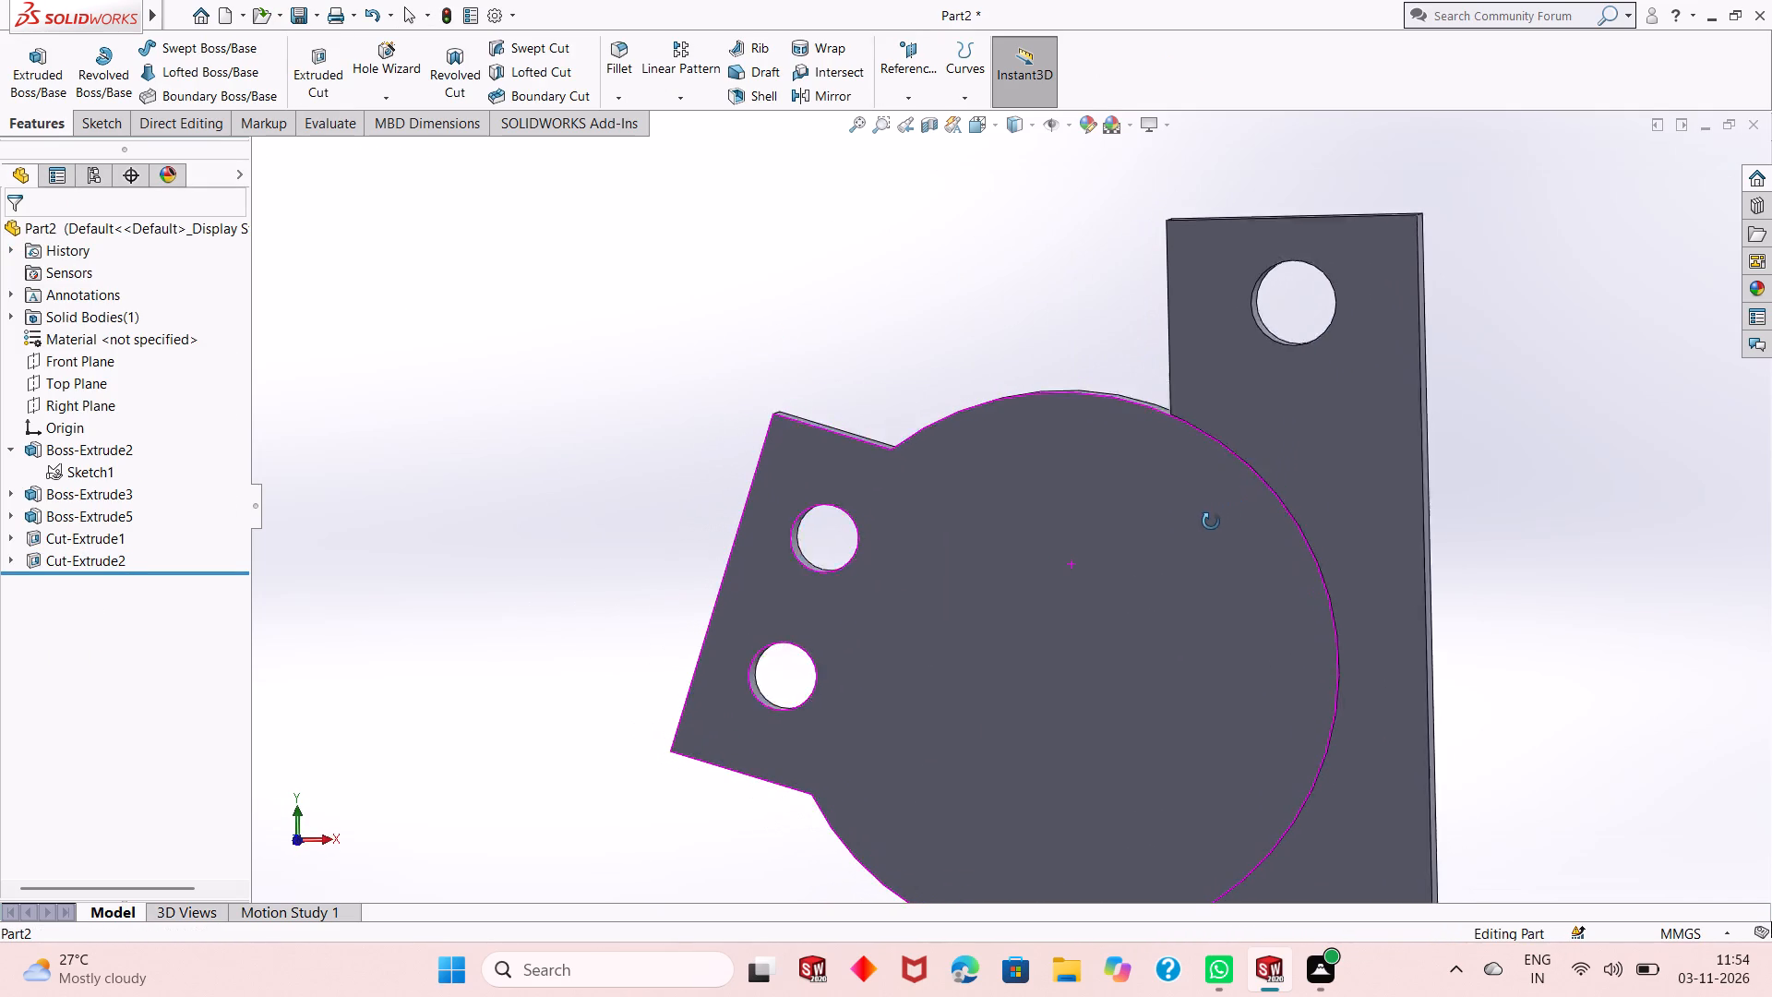
{"action": "middle_click_drag", "start_coordinate": [1211, 522], "coordinate": [1187, 531]}
{"action": "scroll", "coordinate": [1187, 531], "scroll_direction": "up", "scroll_amount": 2}
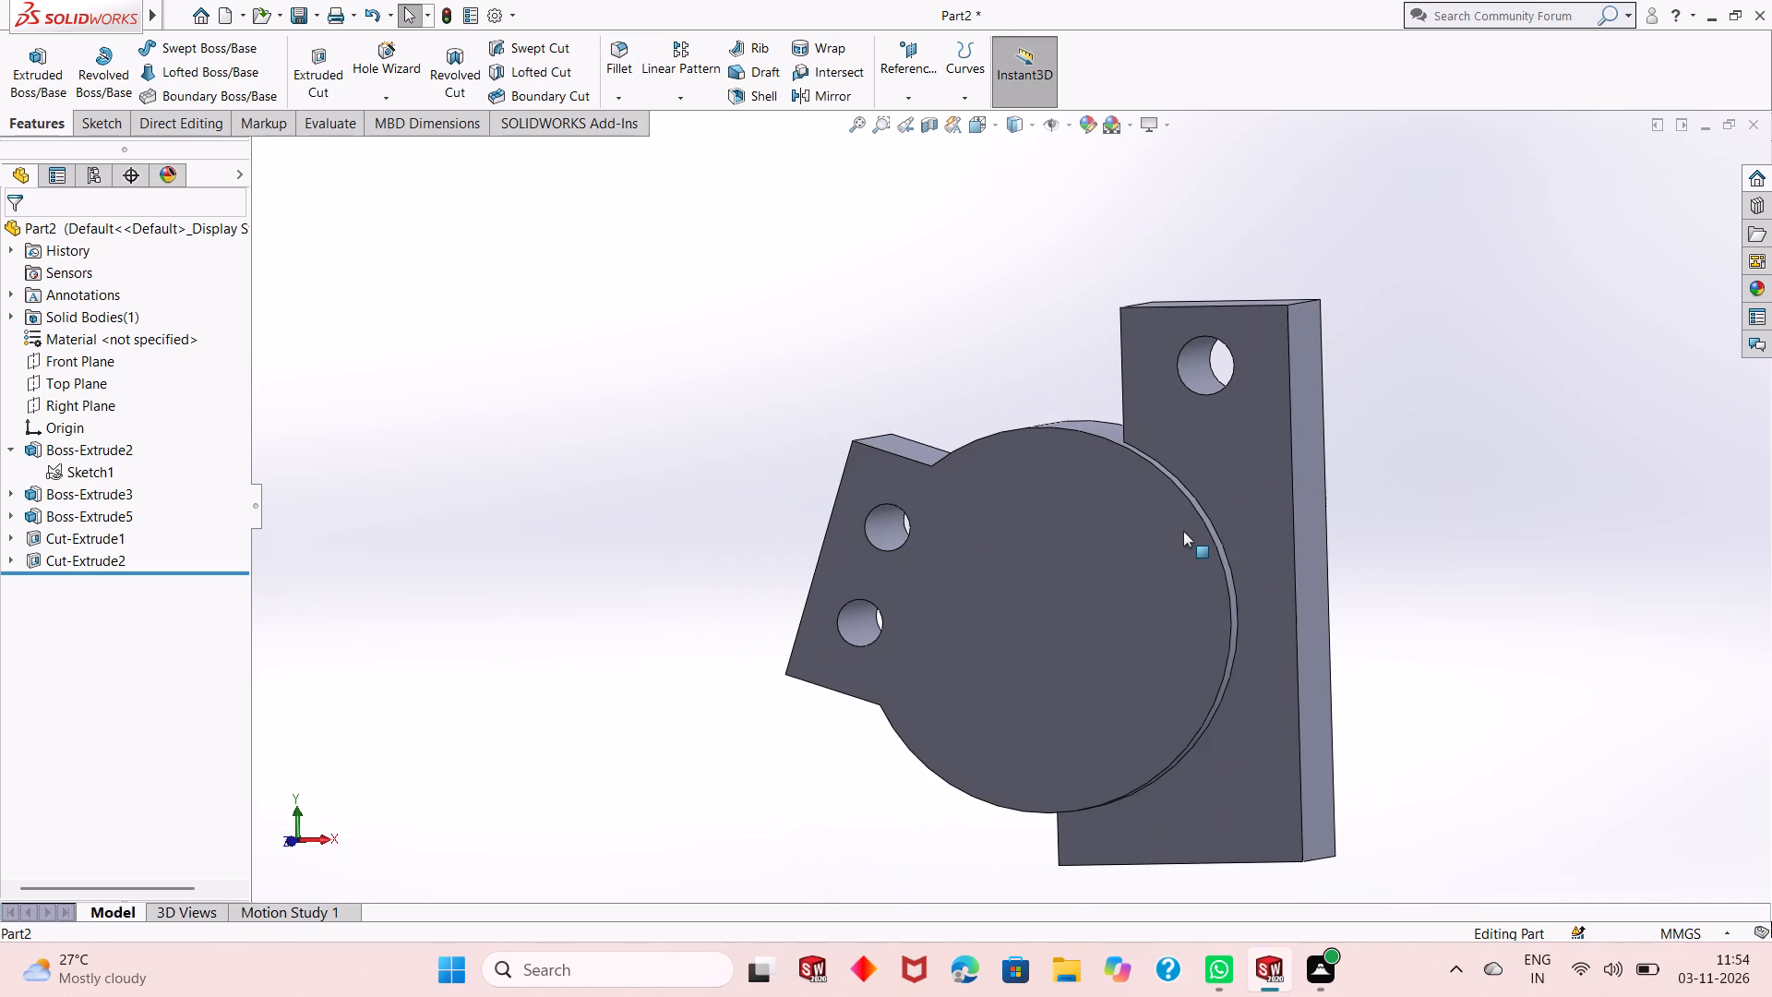
{"action": "scroll", "coordinate": [1183, 531], "scroll_direction": "up", "scroll_amount": 1}
{"action": "middle_click", "coordinate": [1290, 585]}
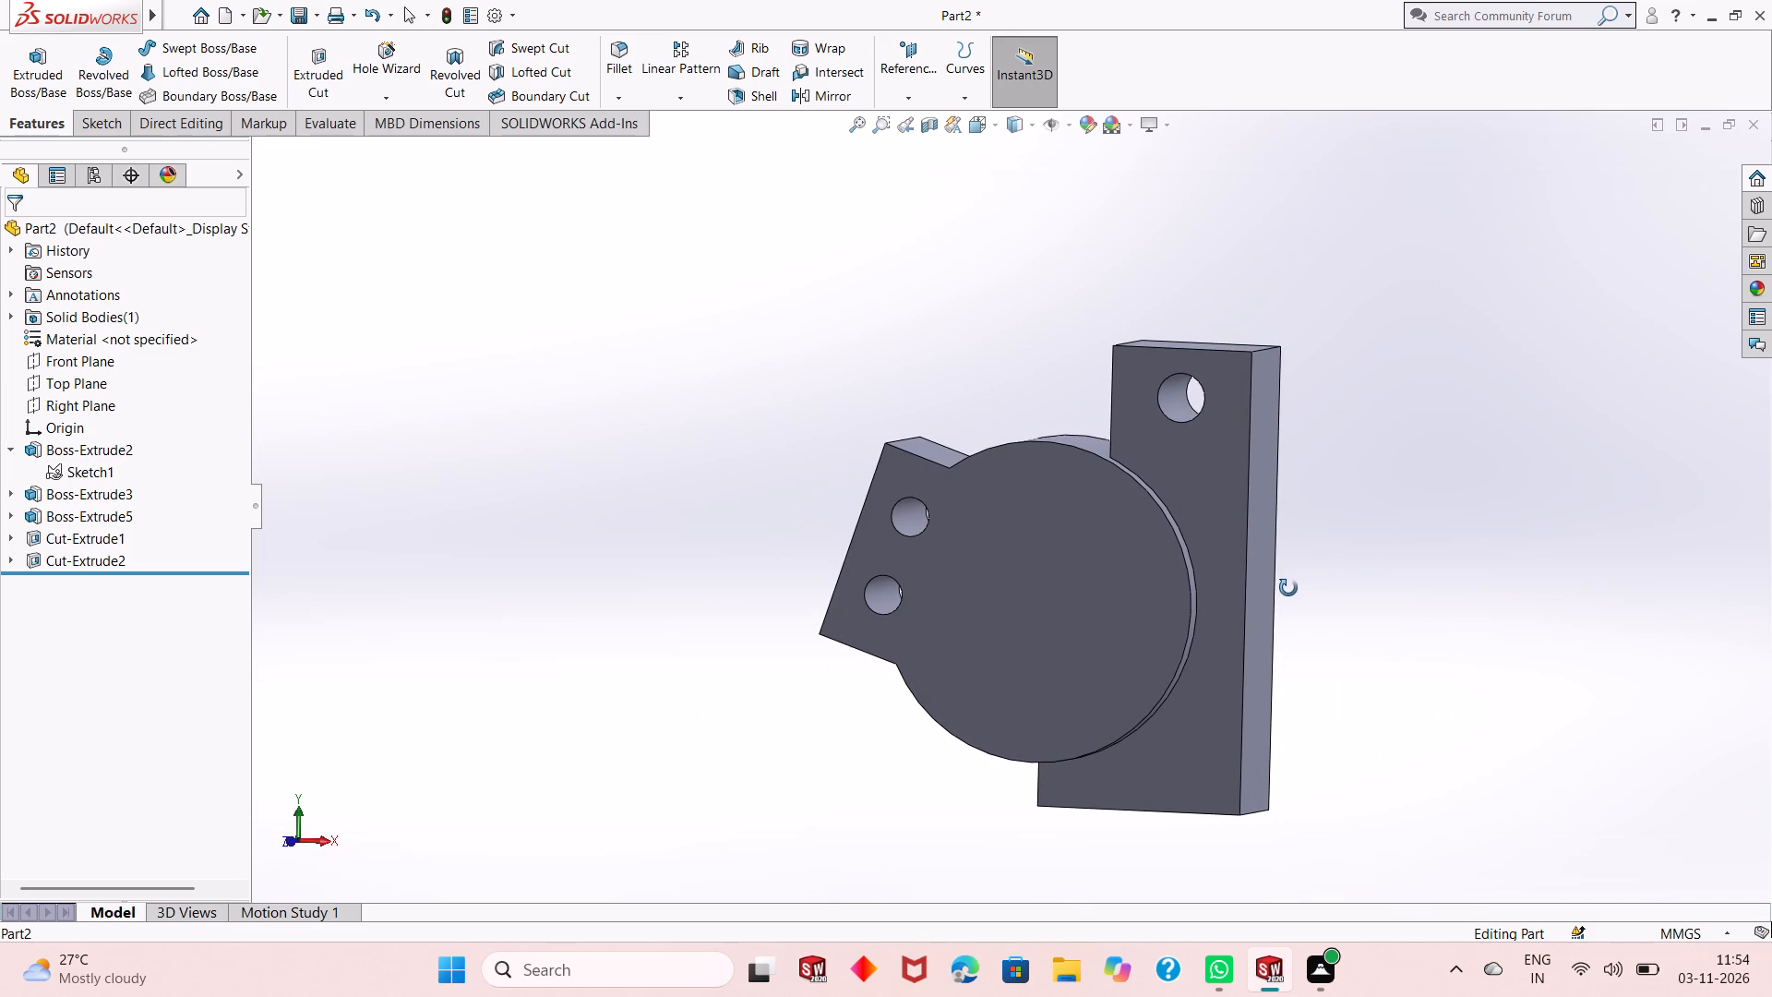
{"action": "scroll", "coordinate": [1289, 588], "scroll_direction": "down", "scroll_amount": 1}
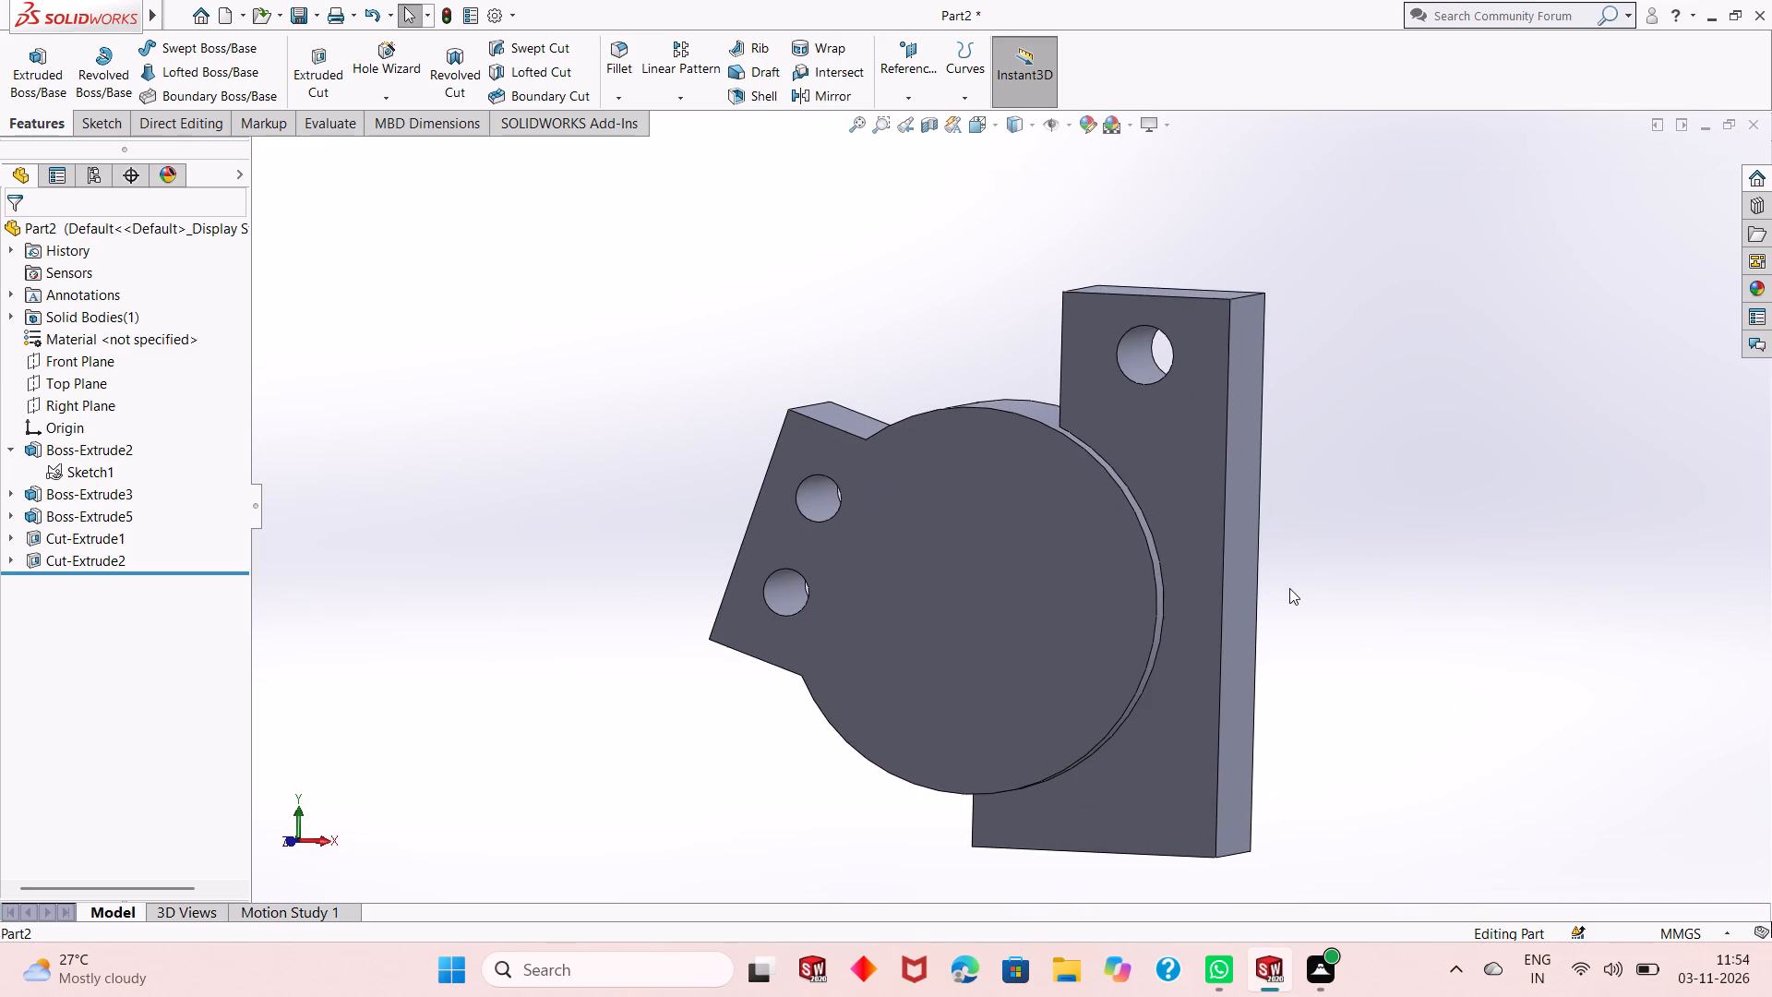
{"action": "scroll", "coordinate": [1289, 588], "scroll_direction": "down", "scroll_amount": 1}
{"action": "scroll", "coordinate": [1289, 588], "scroll_direction": "up", "scroll_amount": 2}
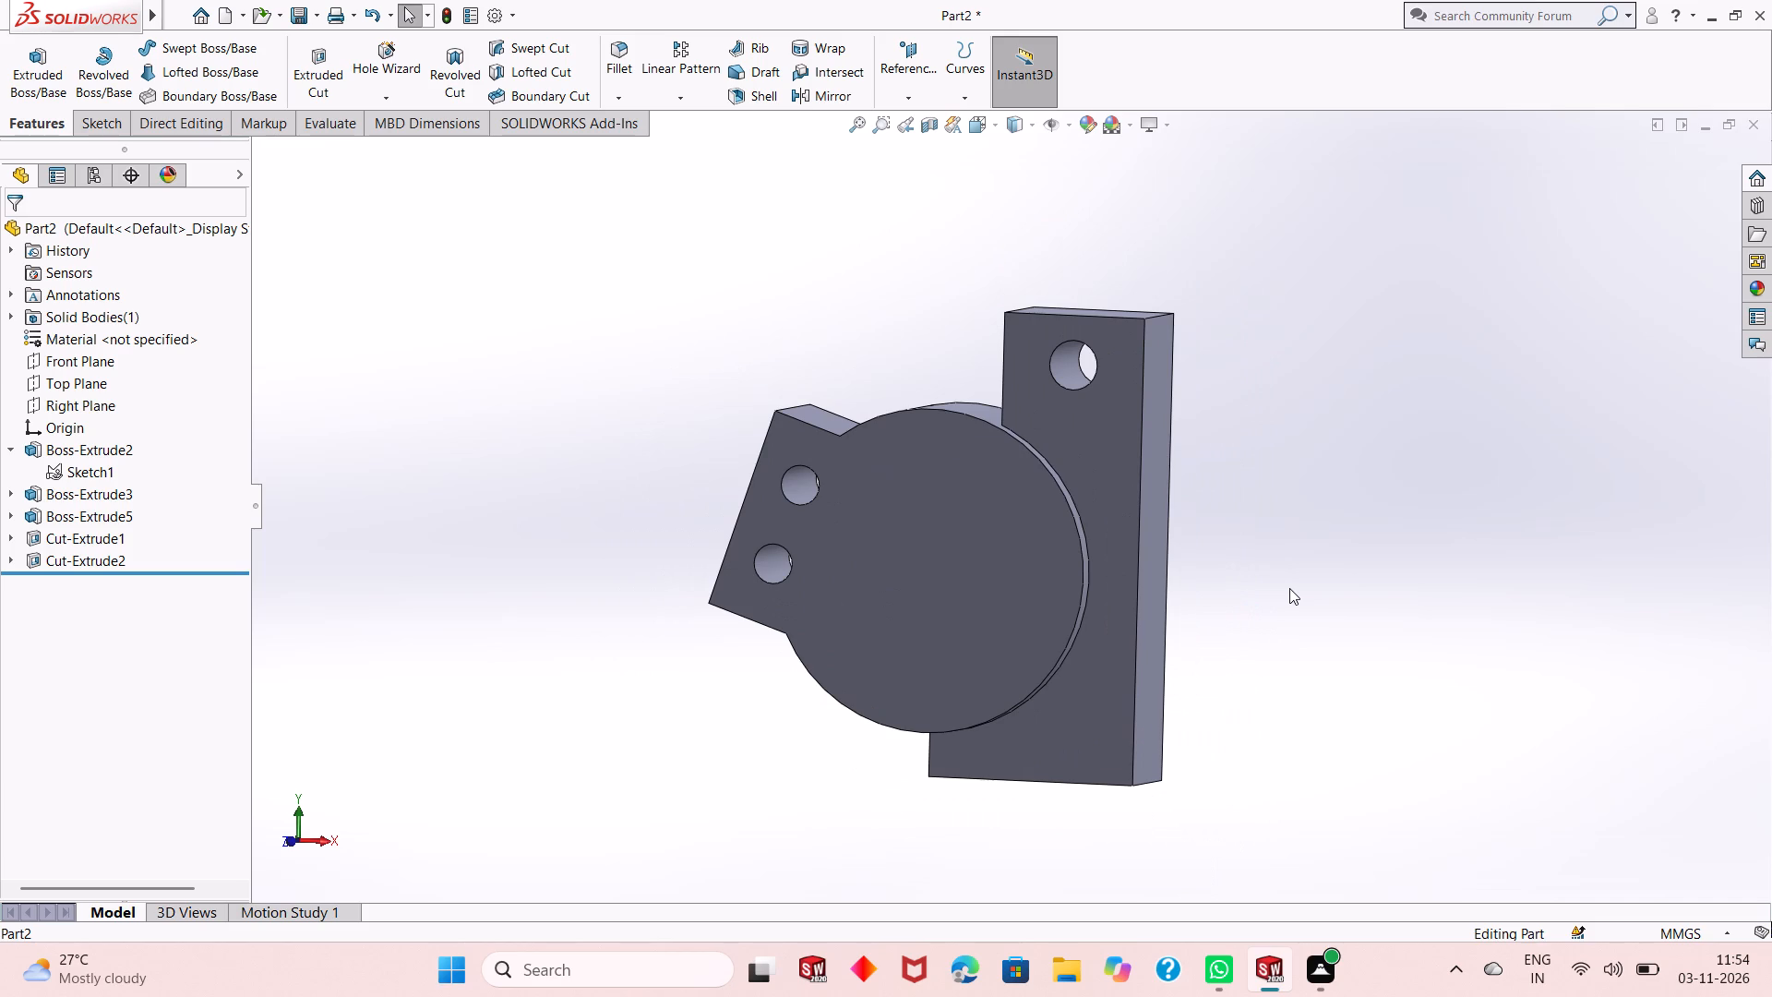
{"action": "middle_click_drag", "start_coordinate": [1341, 601], "coordinate": [1295, 651]}
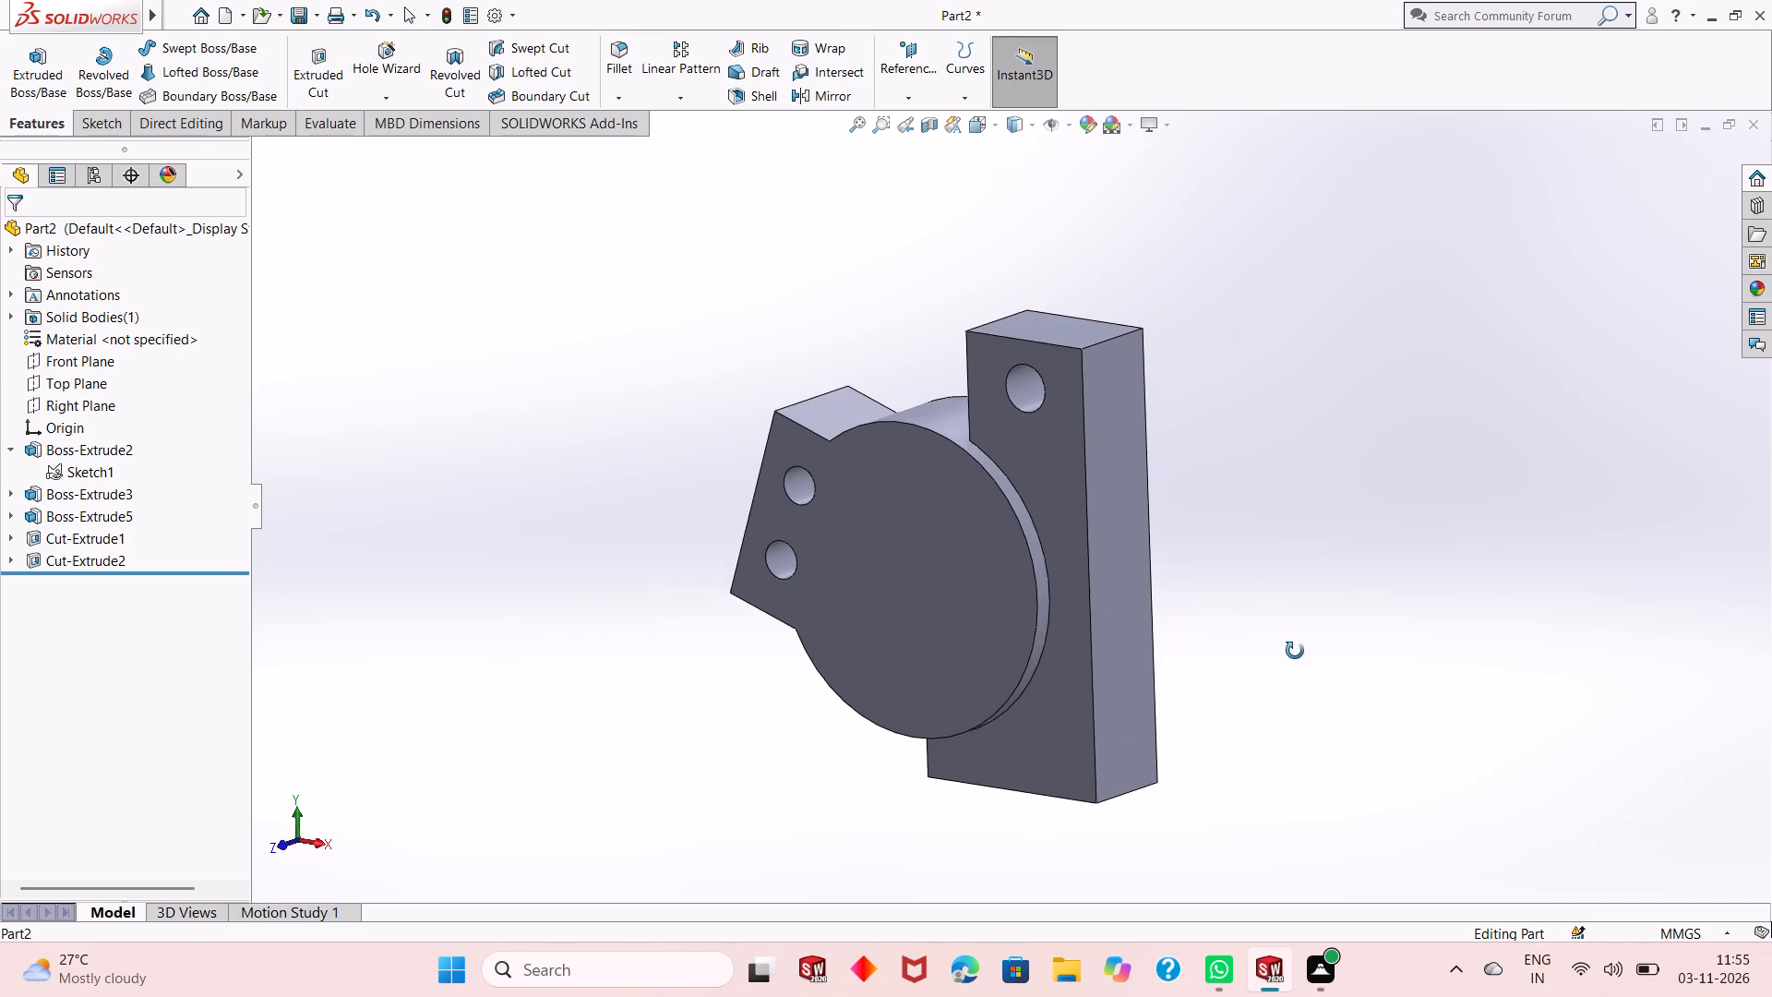
{"action": "middle_click_drag", "start_coordinate": [1295, 651], "coordinate": [1241, 699]}
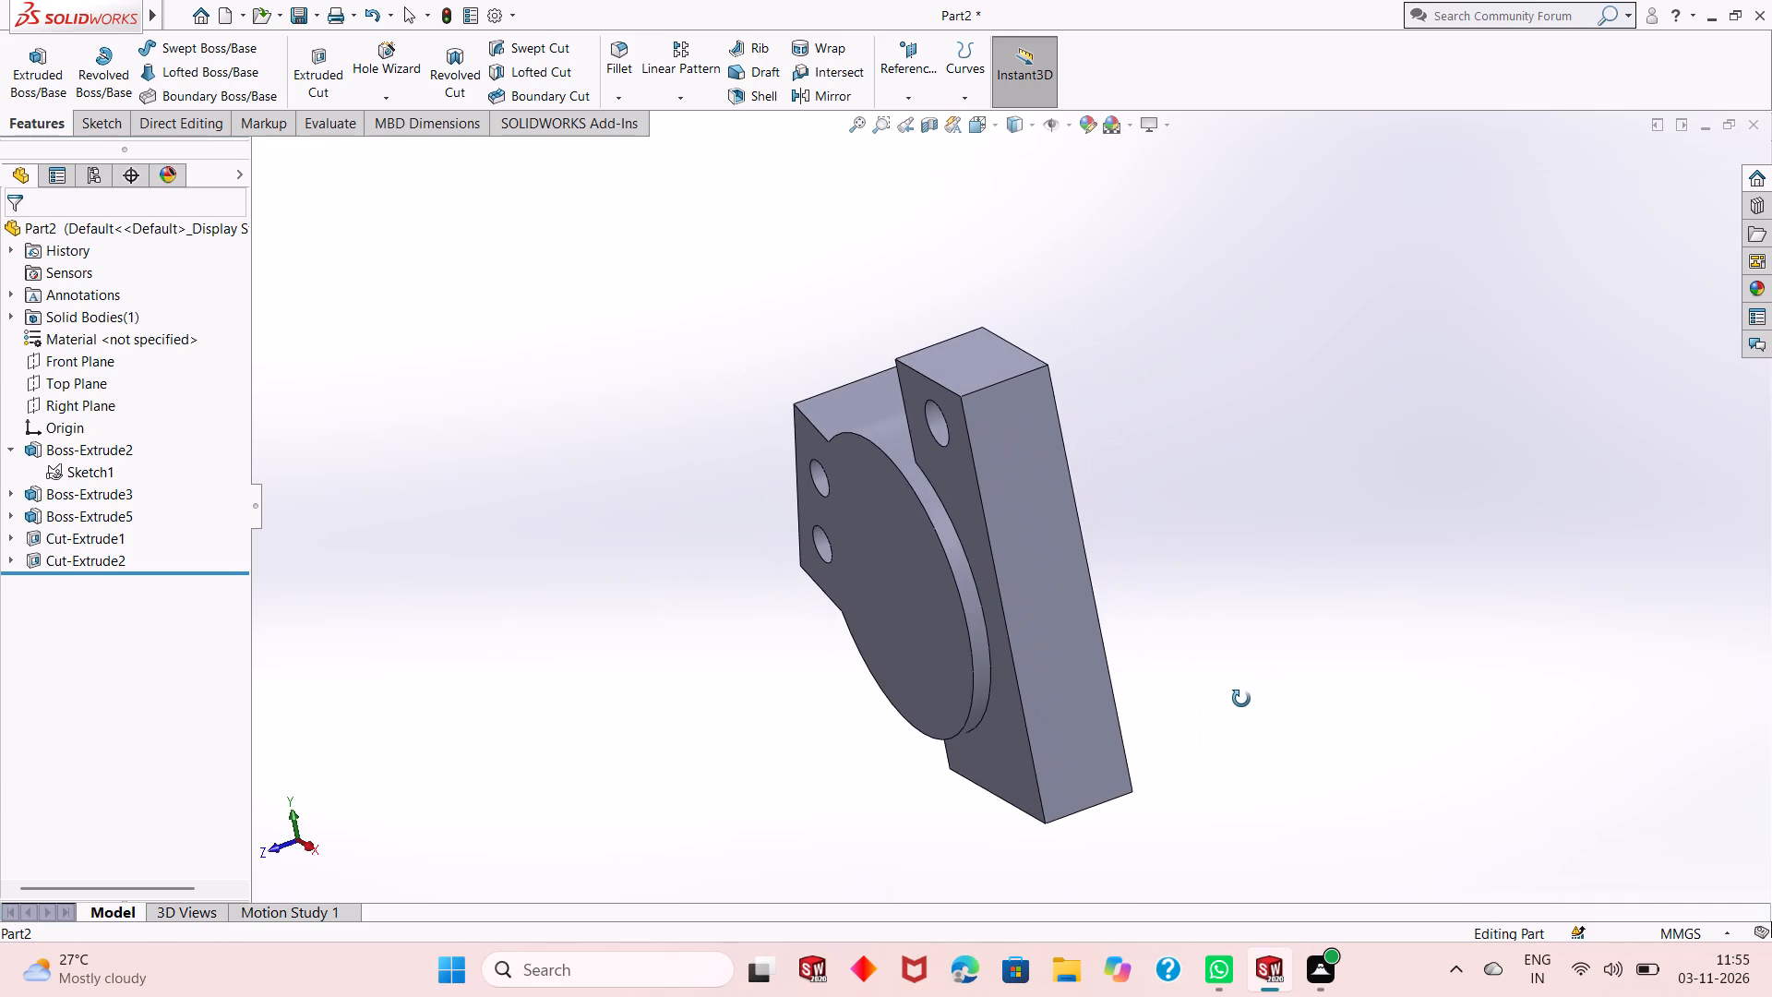
{"action": "middle_click_drag", "start_coordinate": [1241, 699], "coordinate": [1234, 709]}
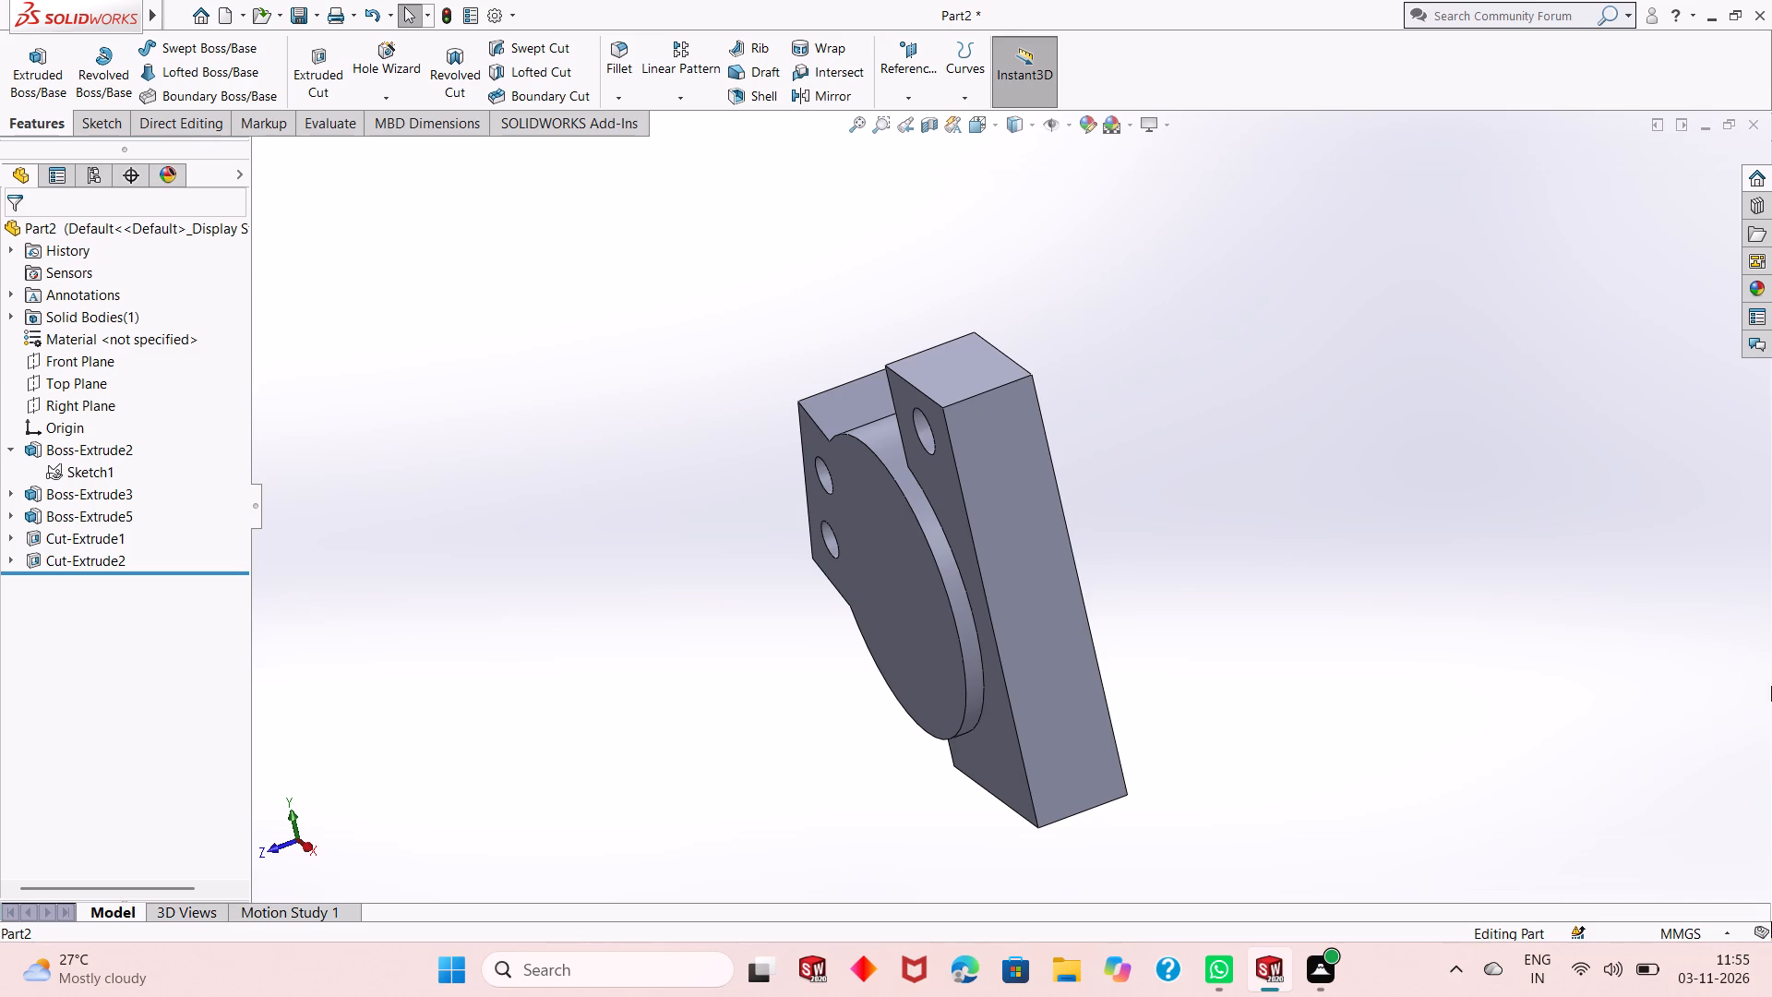
{"action": "middle_click_drag", "start_coordinate": [724, 655], "coordinate": [778, 588]}
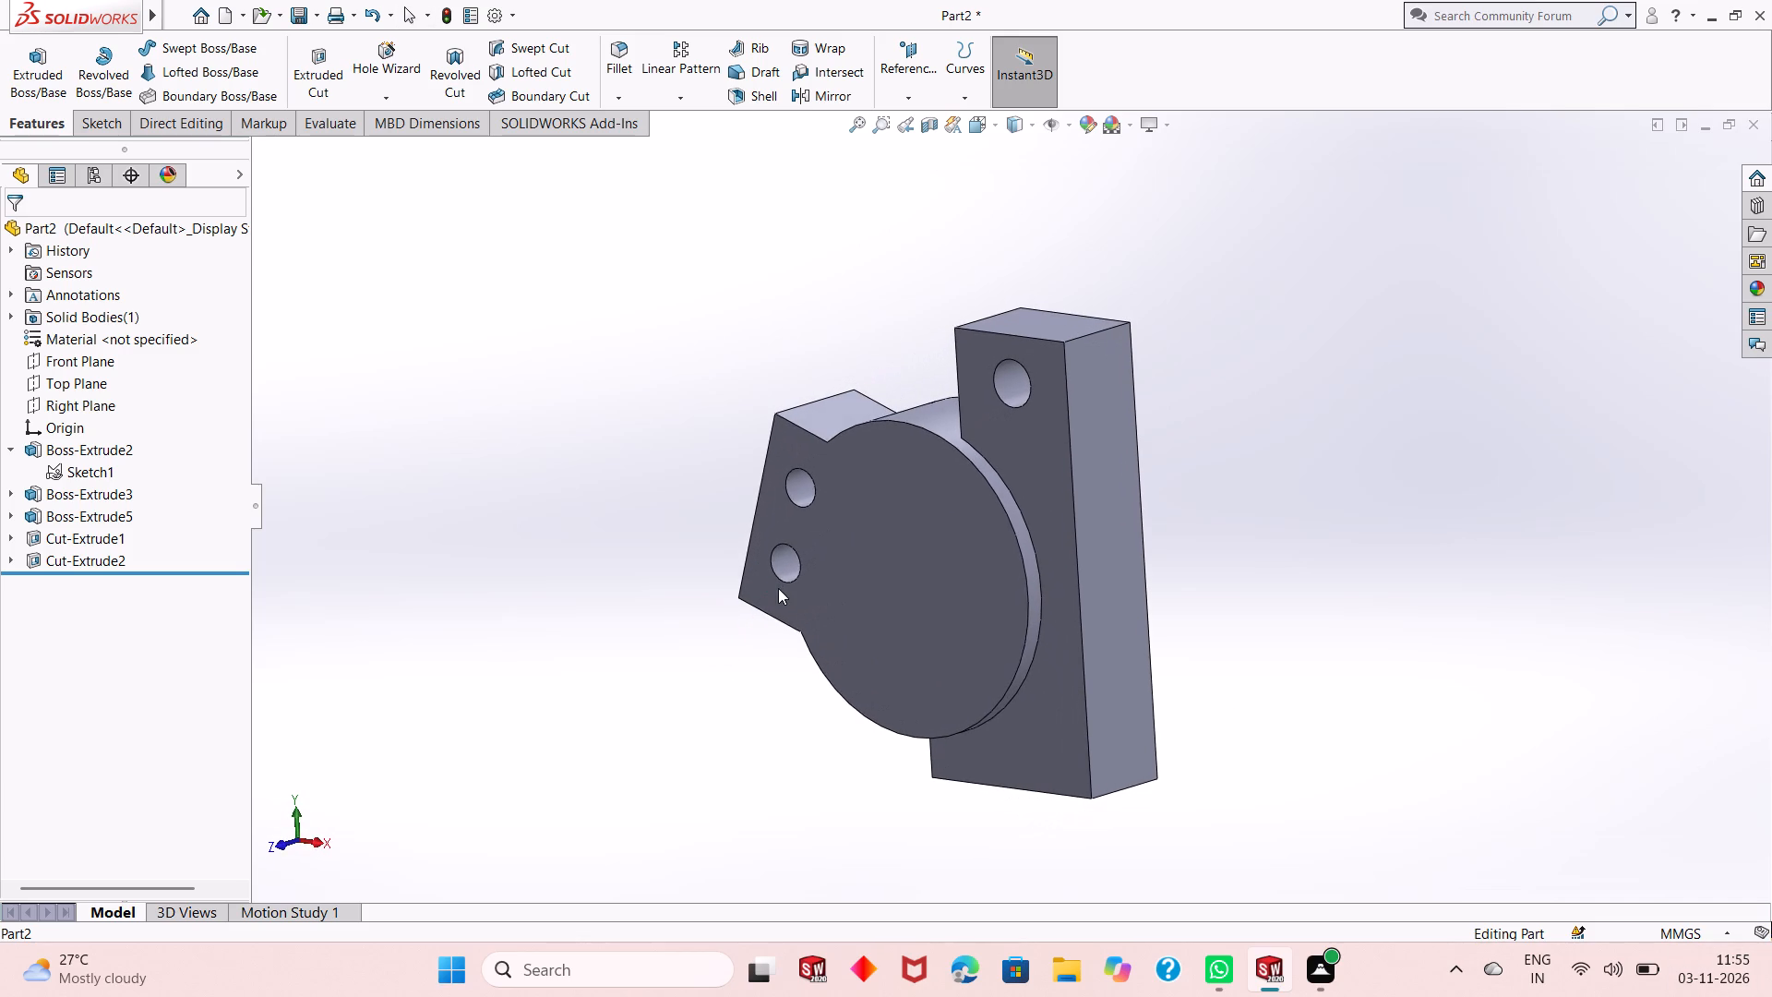
Start a sketch on the circular boss's front face and draw a circle about 24 mm in radius centred on the origin.
{"action": "left_click", "coordinate": [944, 535]}
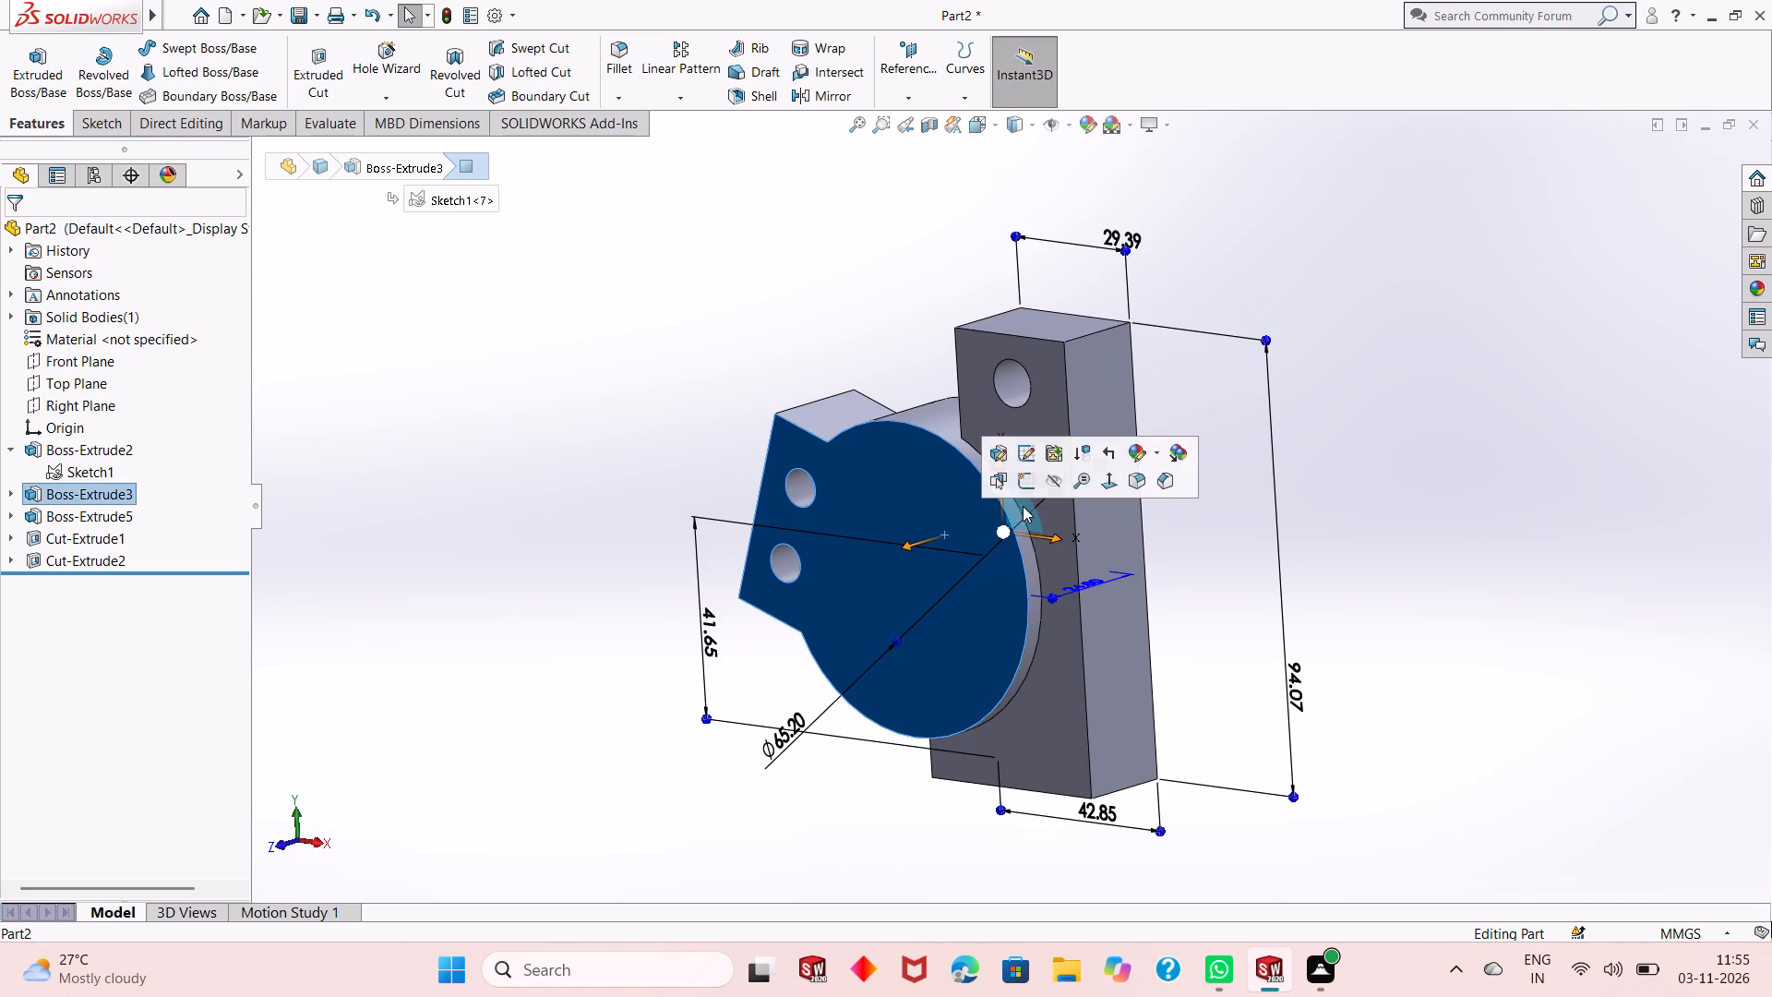
{"action": "left_click", "coordinate": [1028, 481]}
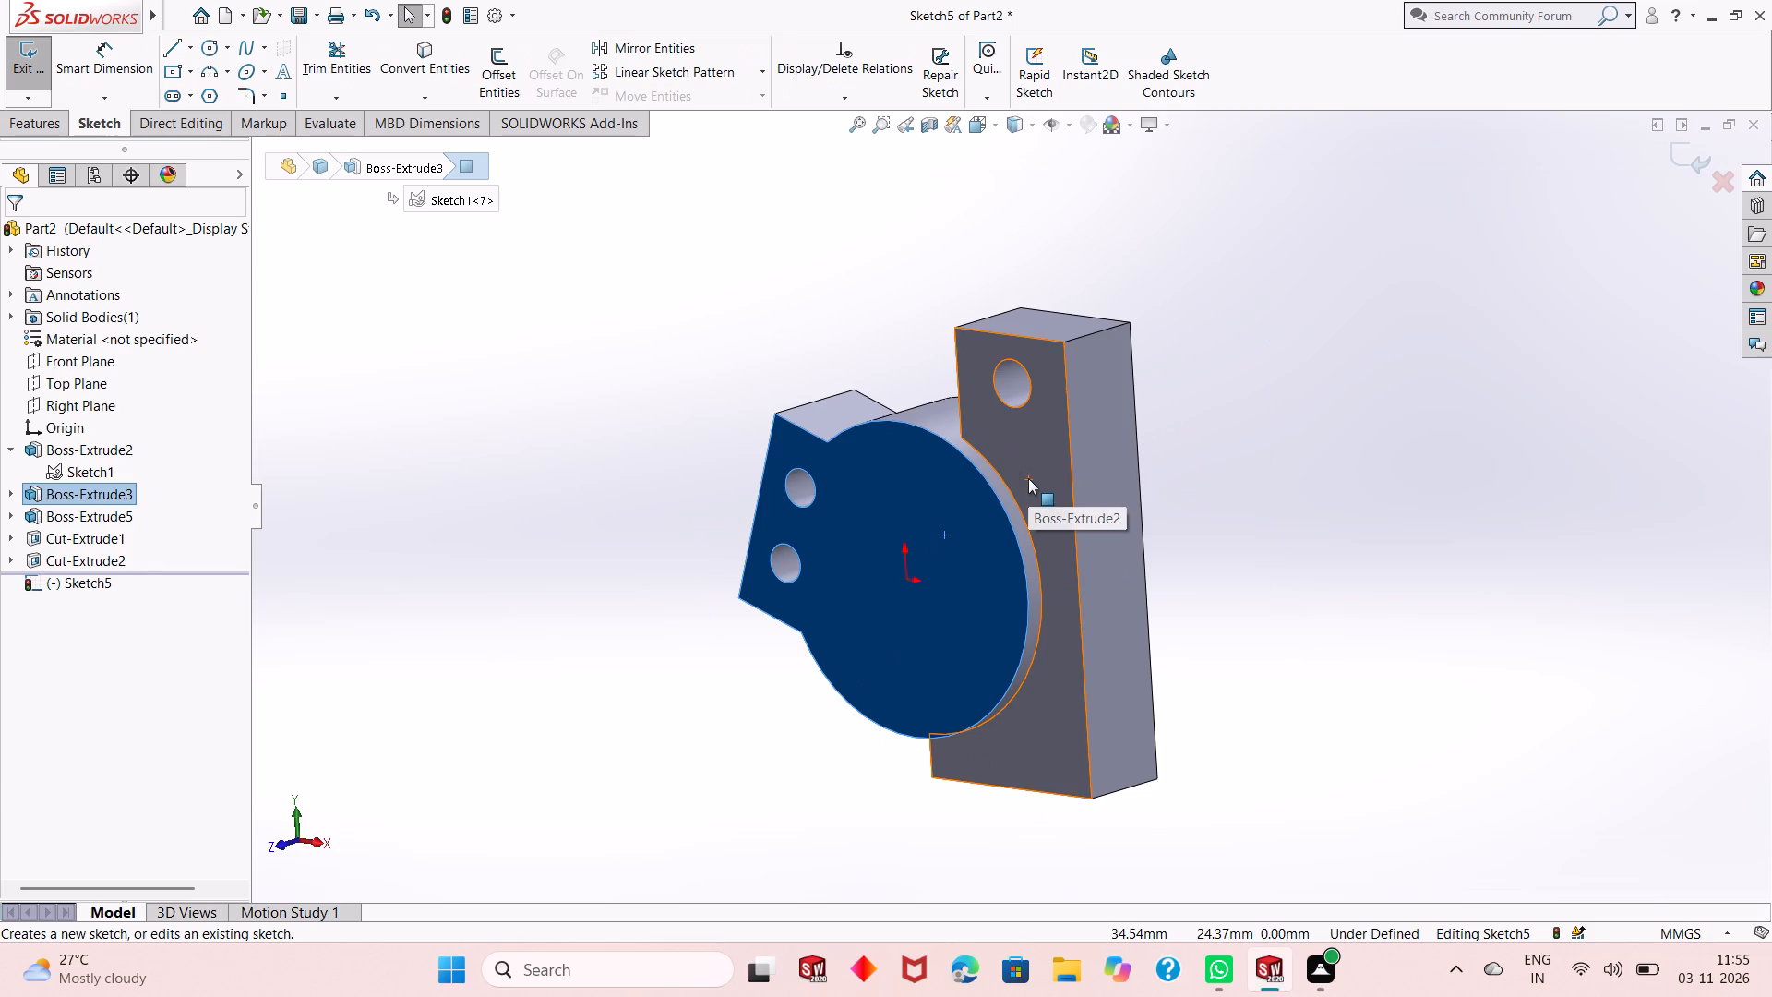
{"action": "key", "text": "ctrl+8"}
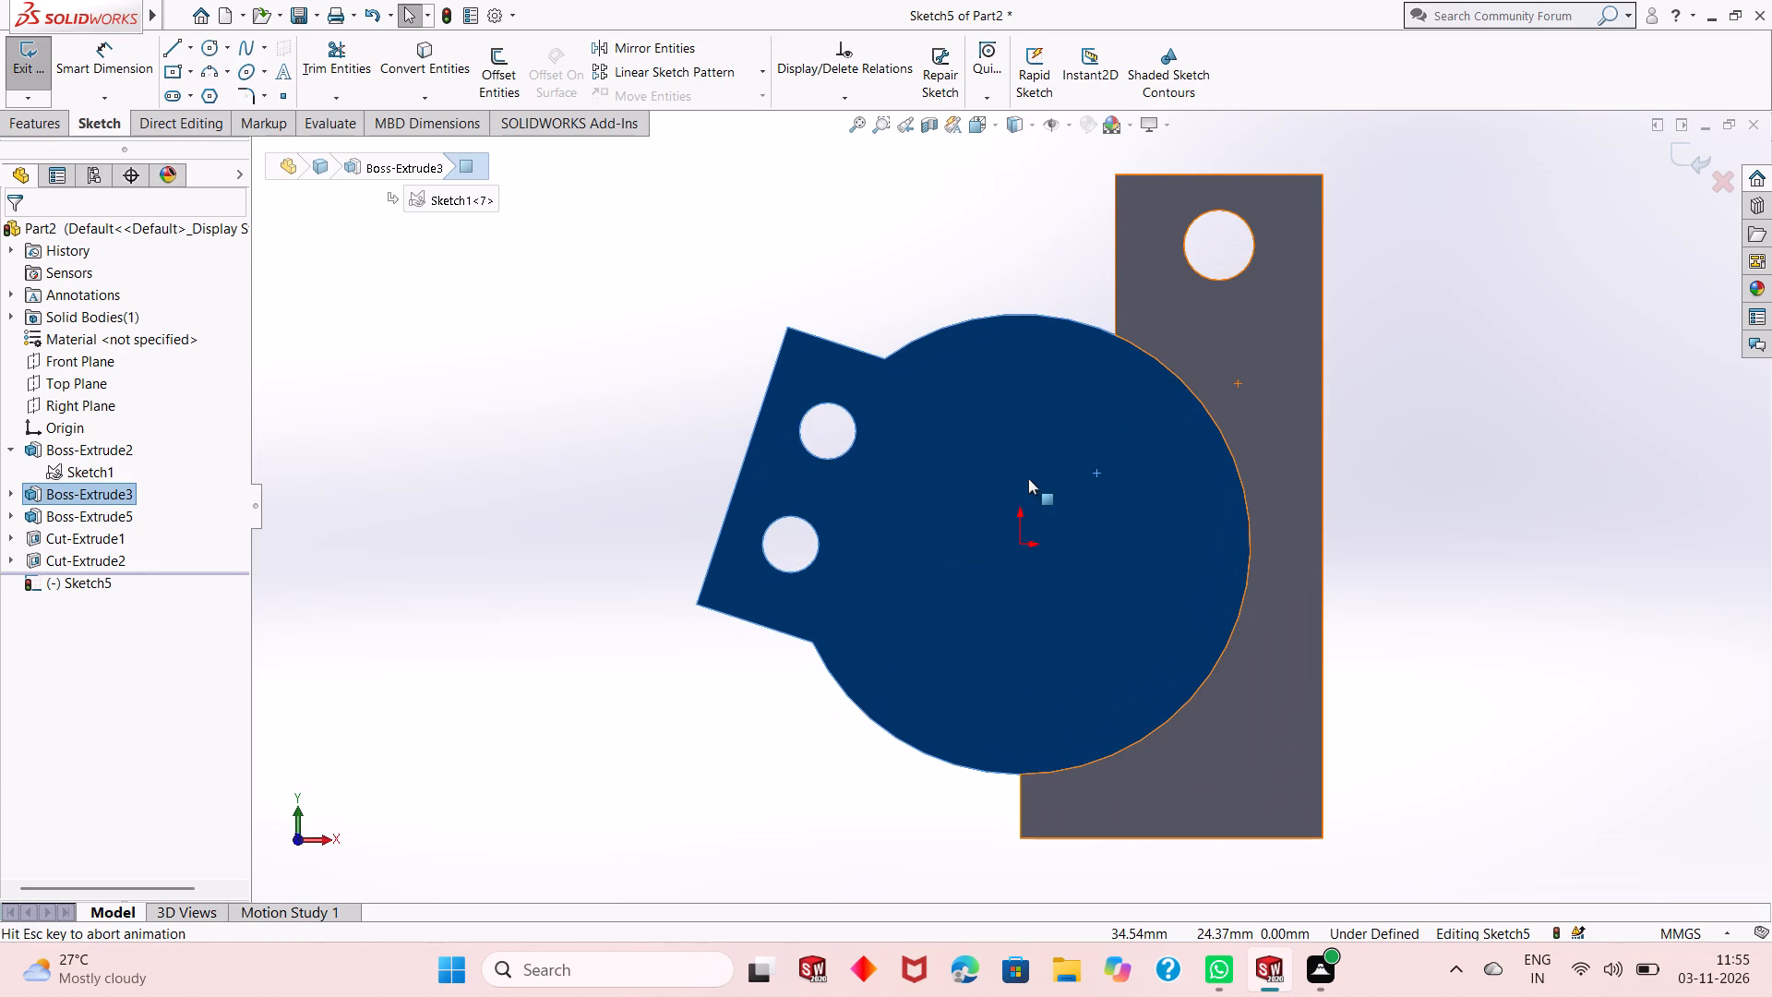
{"action": "left_click", "coordinate": [952, 283]}
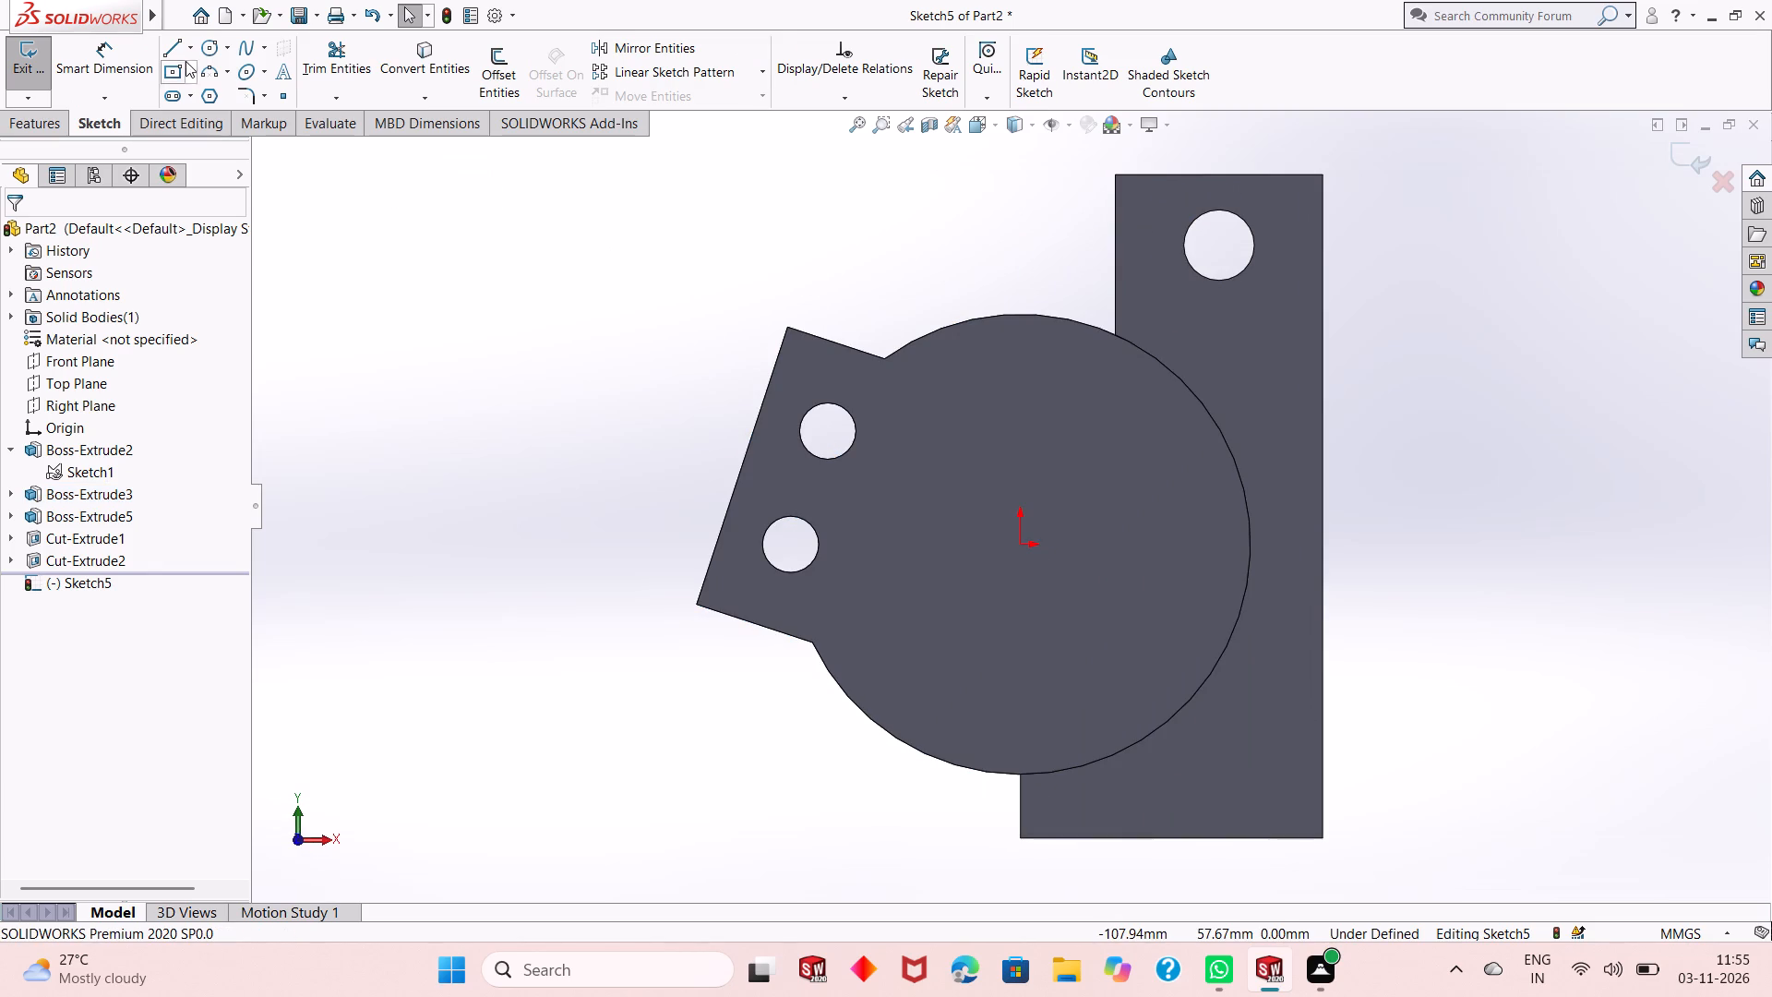
{"action": "left_click", "coordinate": [203, 55]}
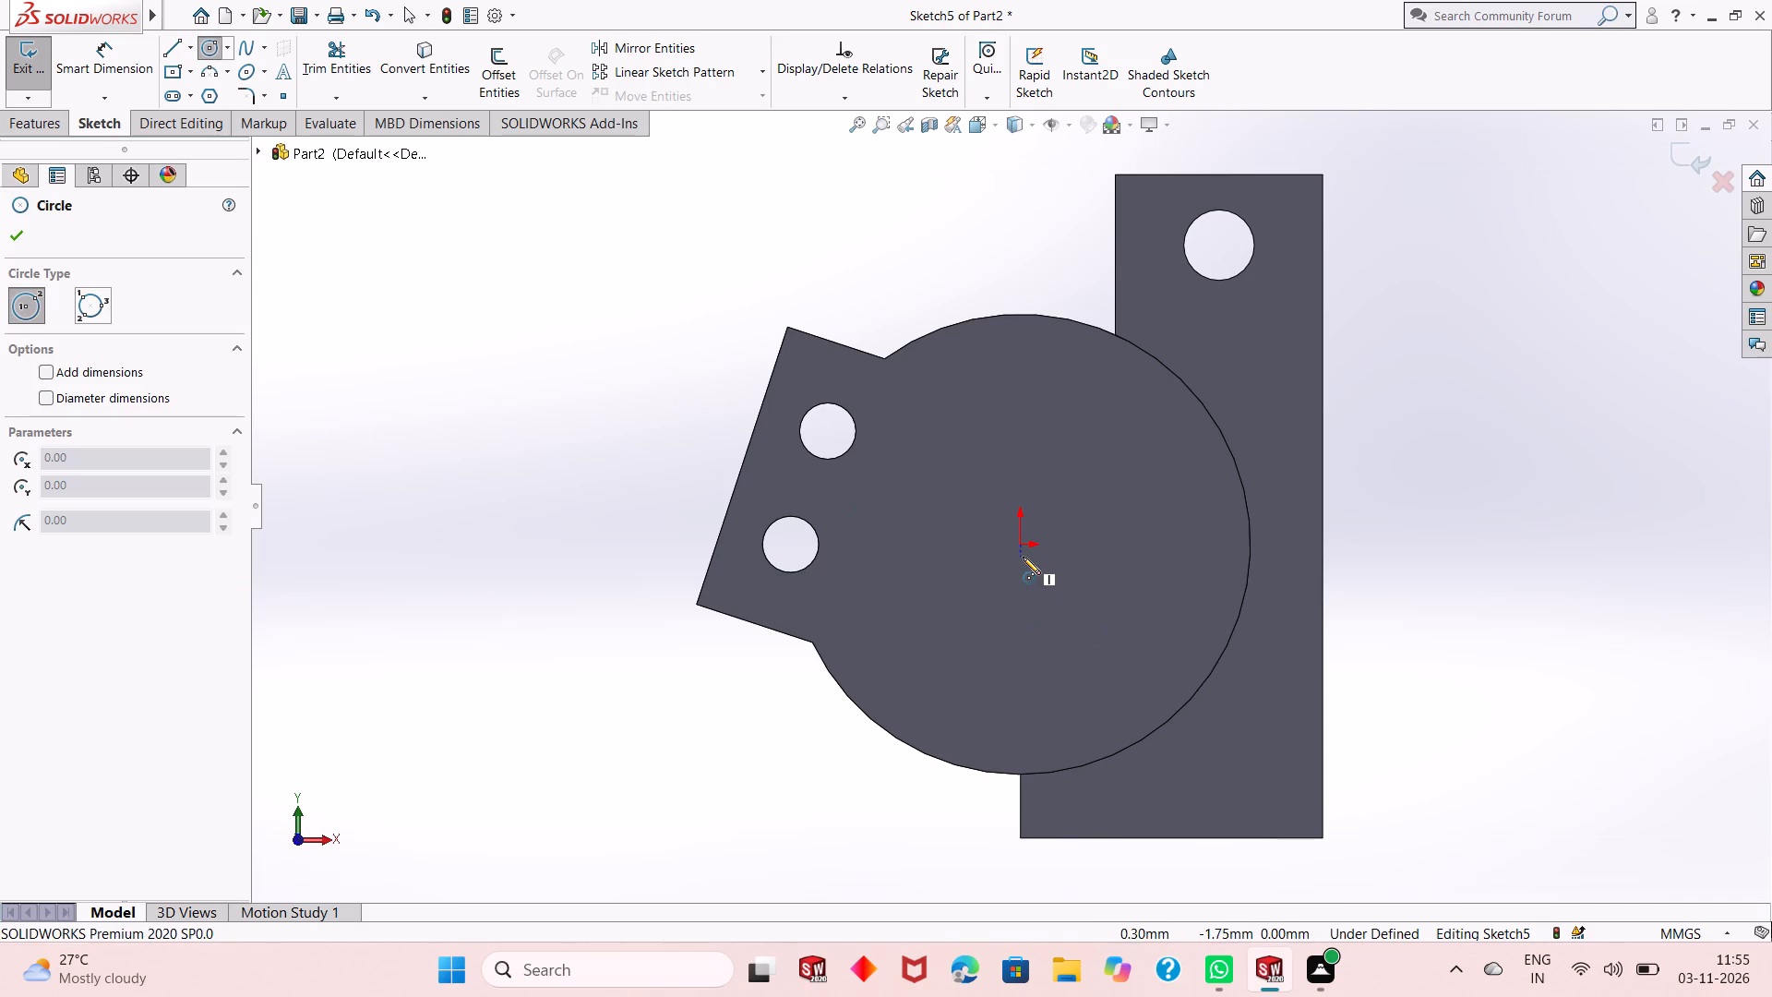
{"action": "left_click", "coordinate": [1018, 544]}
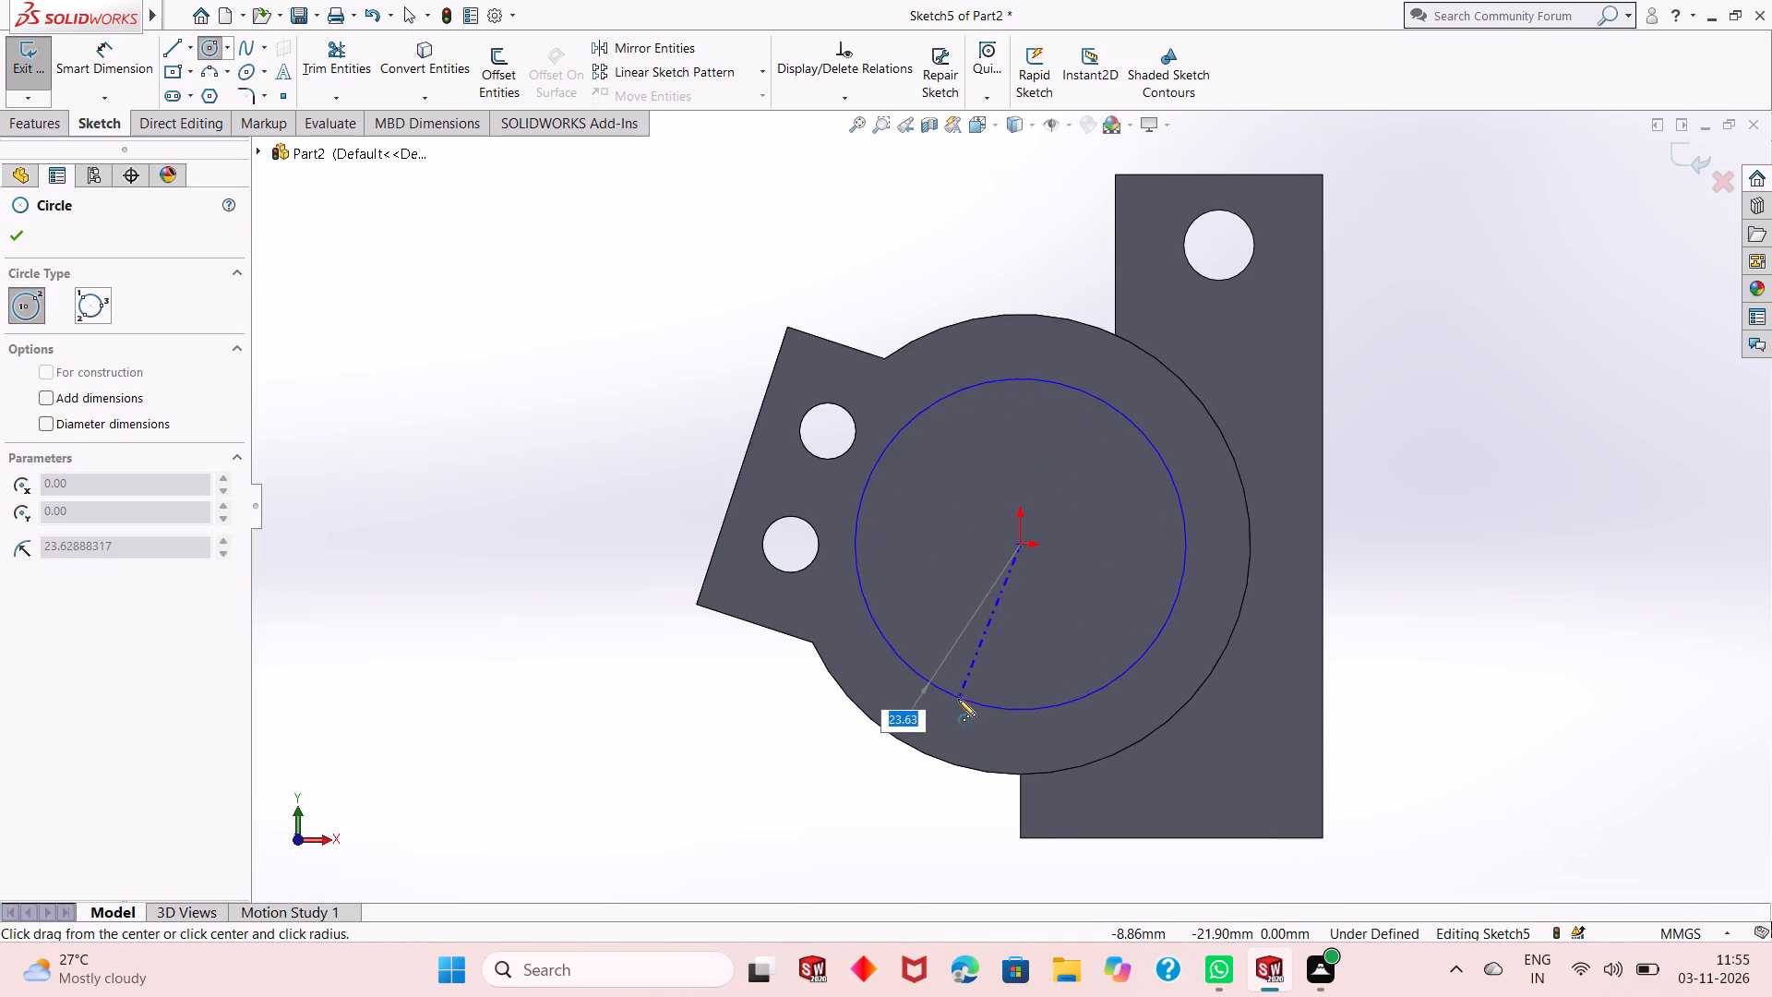
{"action": "left_click", "coordinate": [957, 700]}
{"action": "right_click", "coordinate": [451, 366]}
{"action": "left_click", "coordinate": [473, 382]}
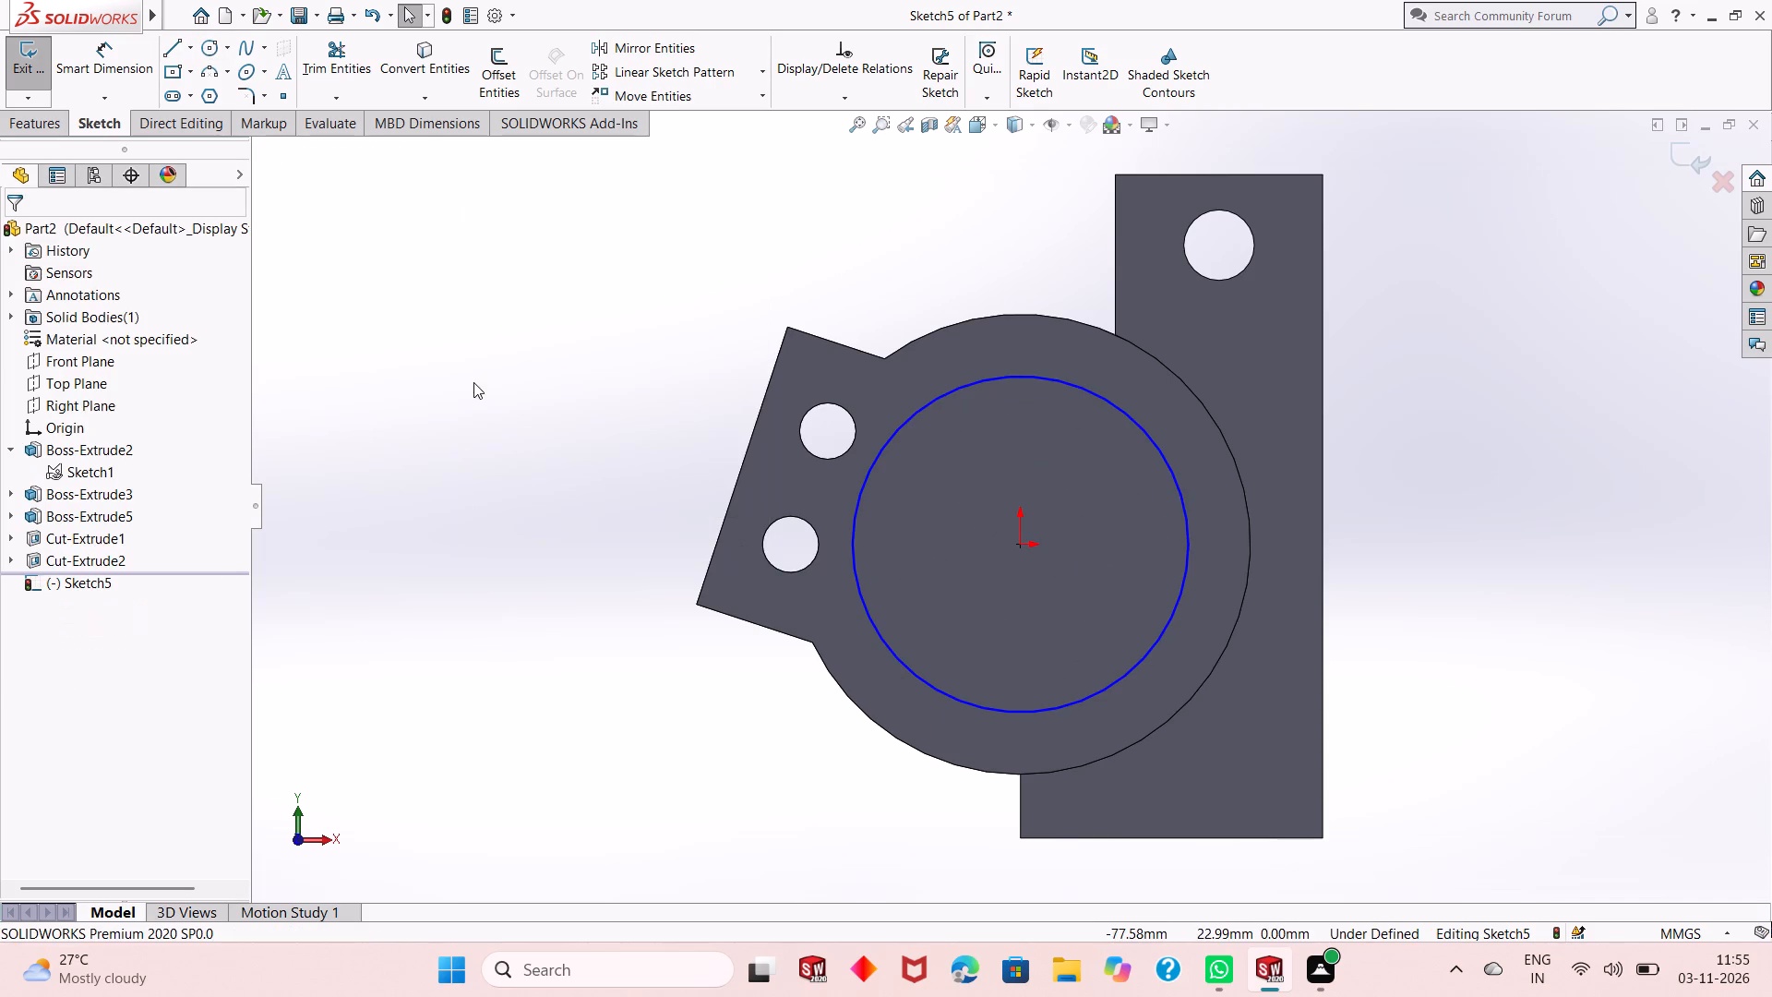
Dimension the circle on the boss face to a 52 mm diameter and leave the dimension tool.
{"action": "left_click", "coordinate": [105, 65]}
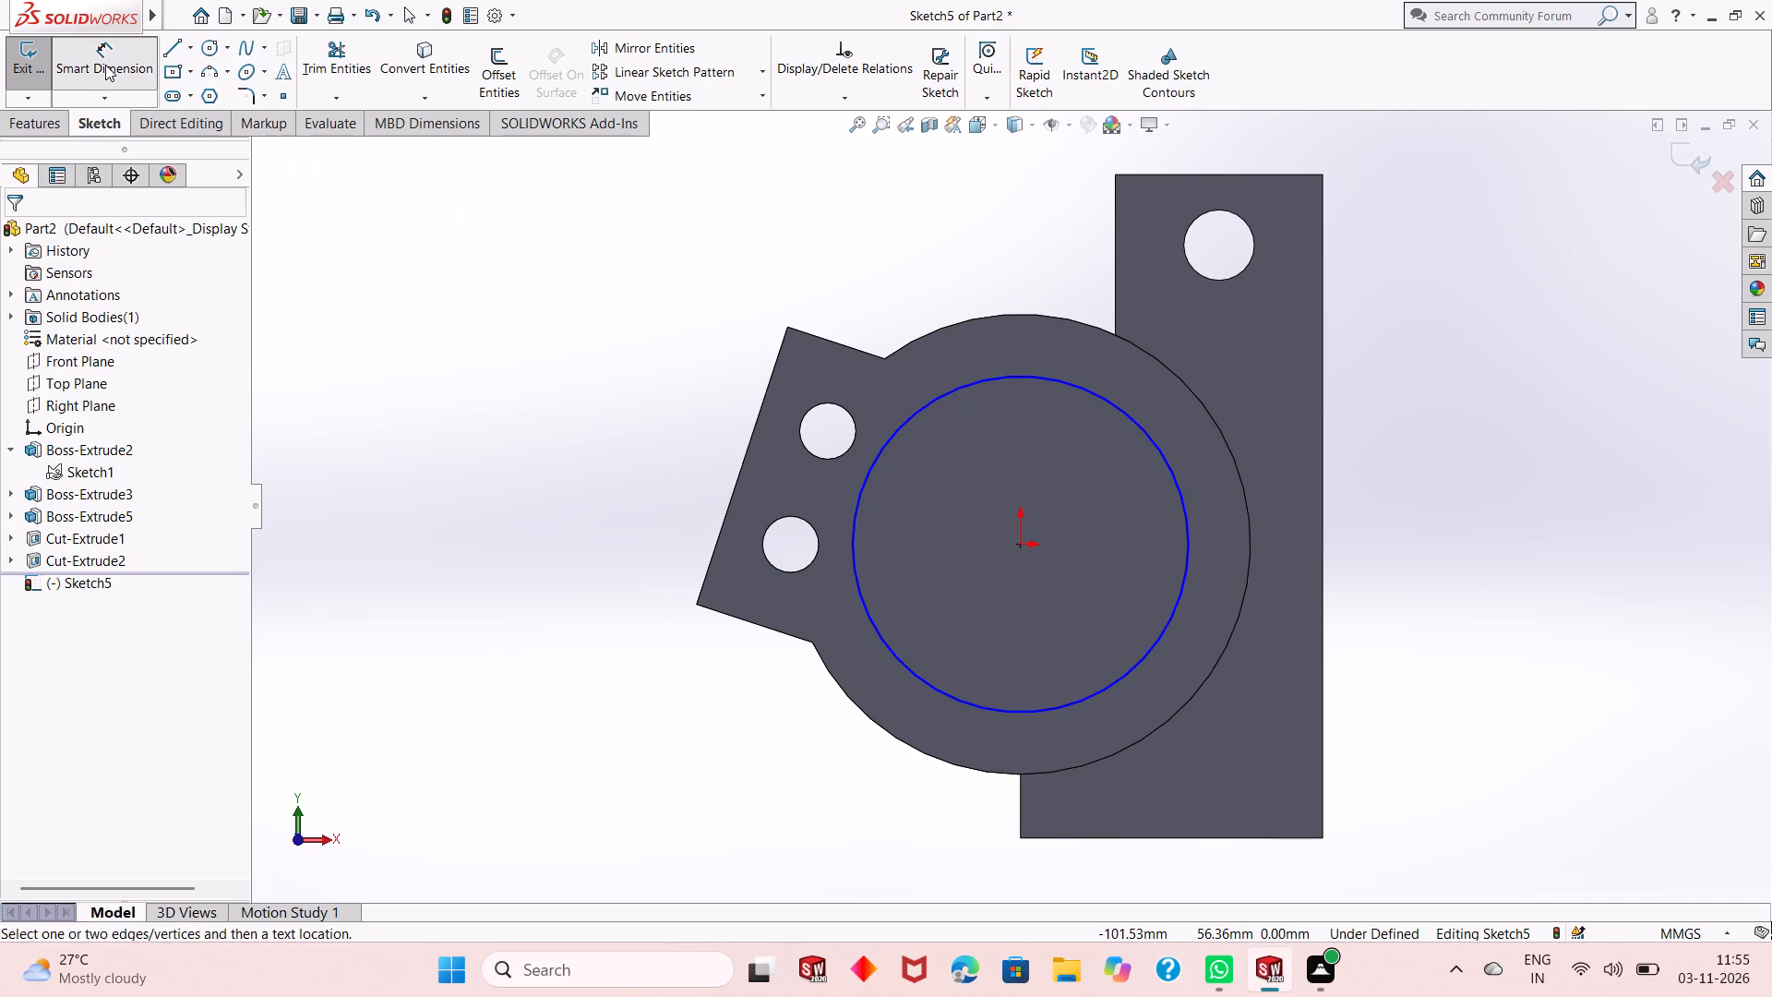
{"action": "left_click", "coordinate": [882, 645]}
{"action": "left_click", "coordinate": [608, 808]}
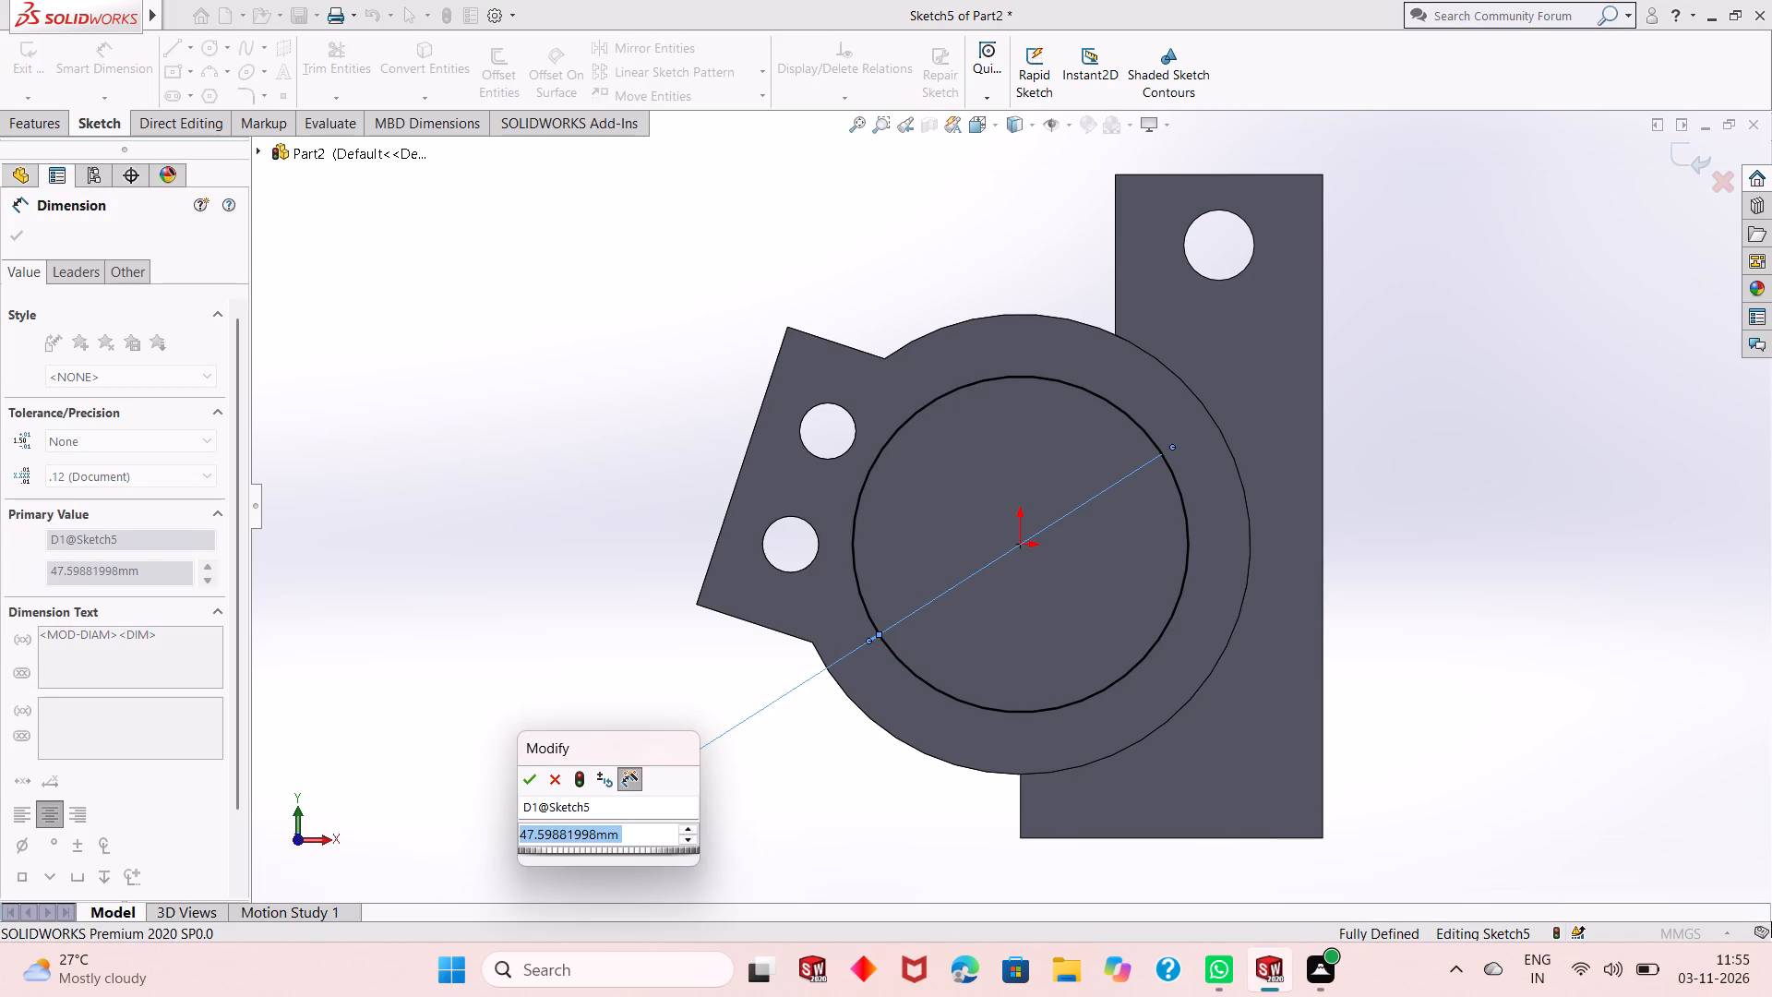
{"action": "type", "text": "52"}
{"action": "key", "text": "Return"}
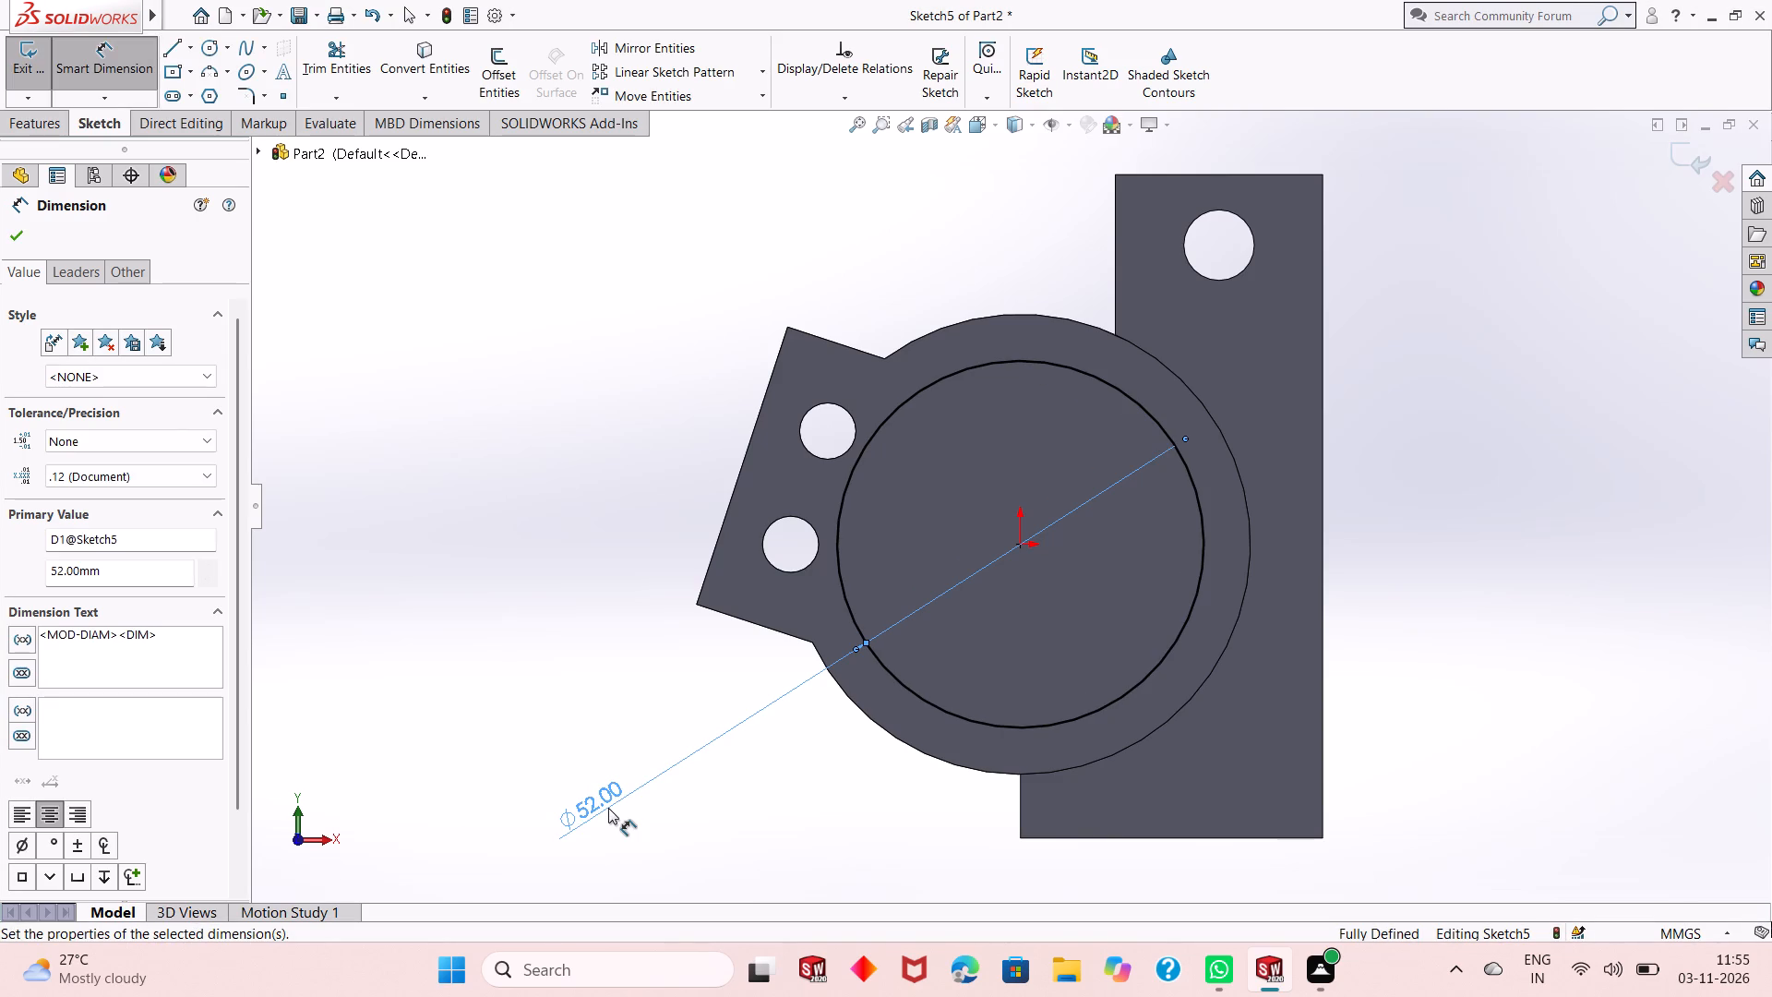
{"action": "right_click", "coordinate": [601, 336]}
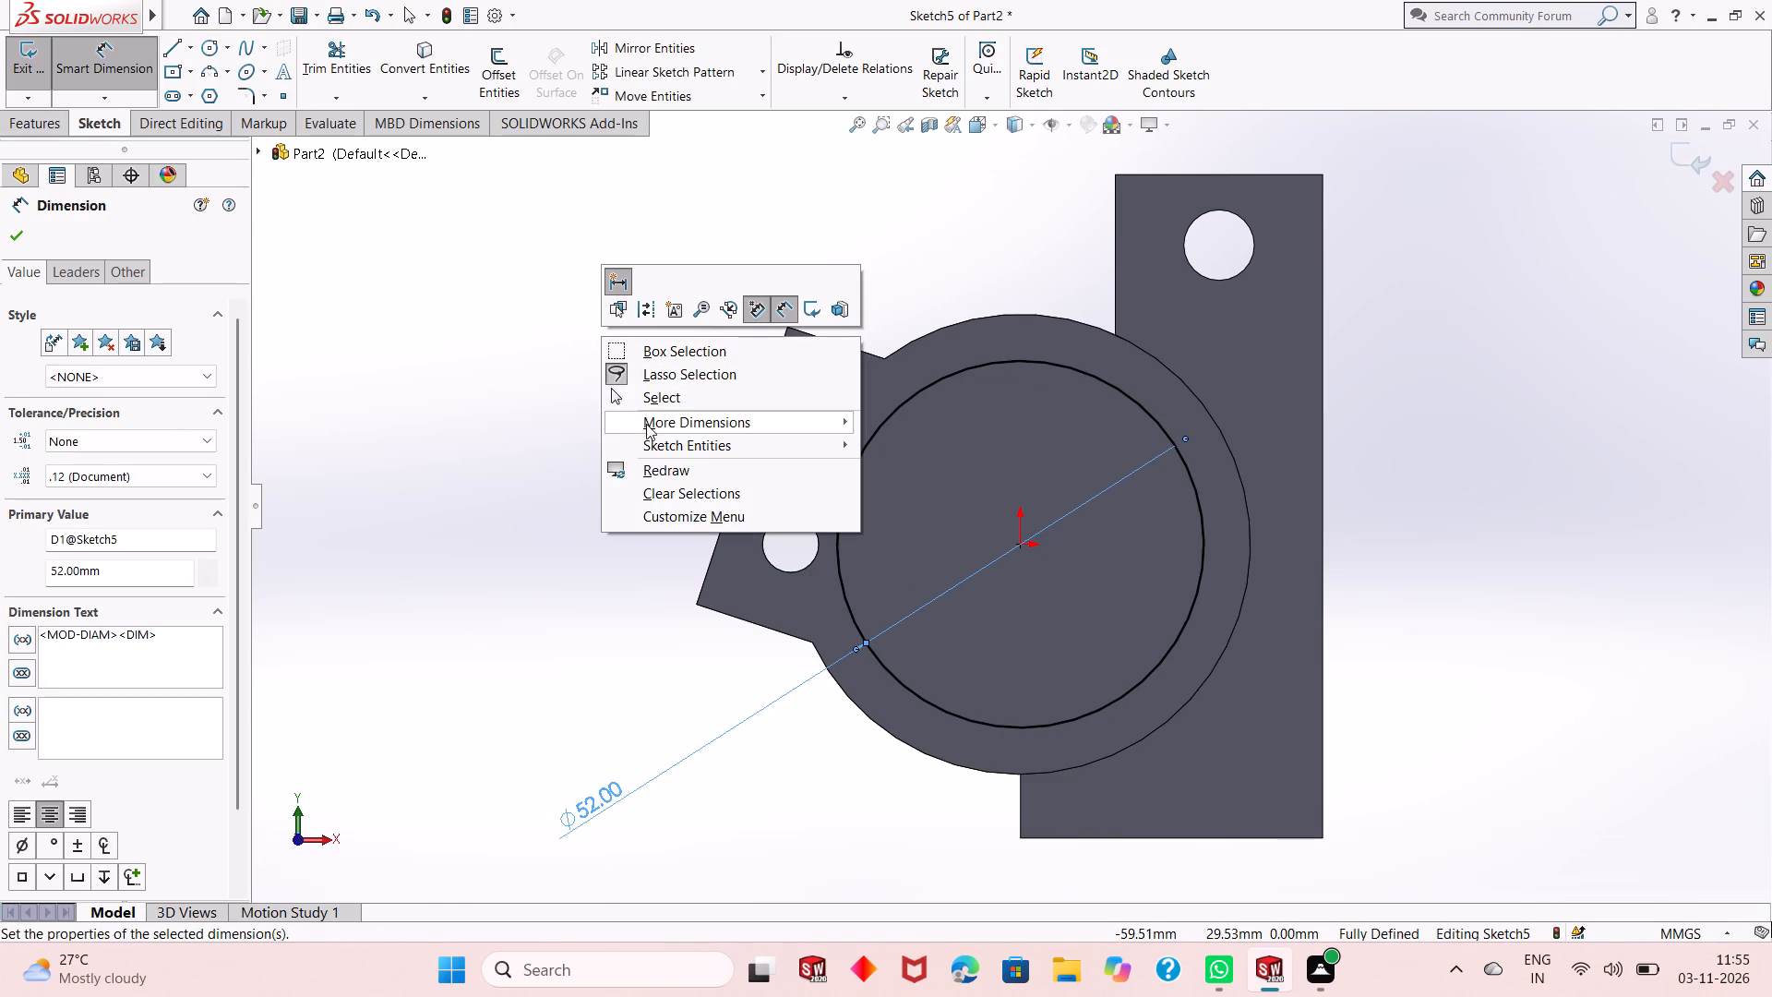
{"action": "left_click", "coordinate": [667, 401]}
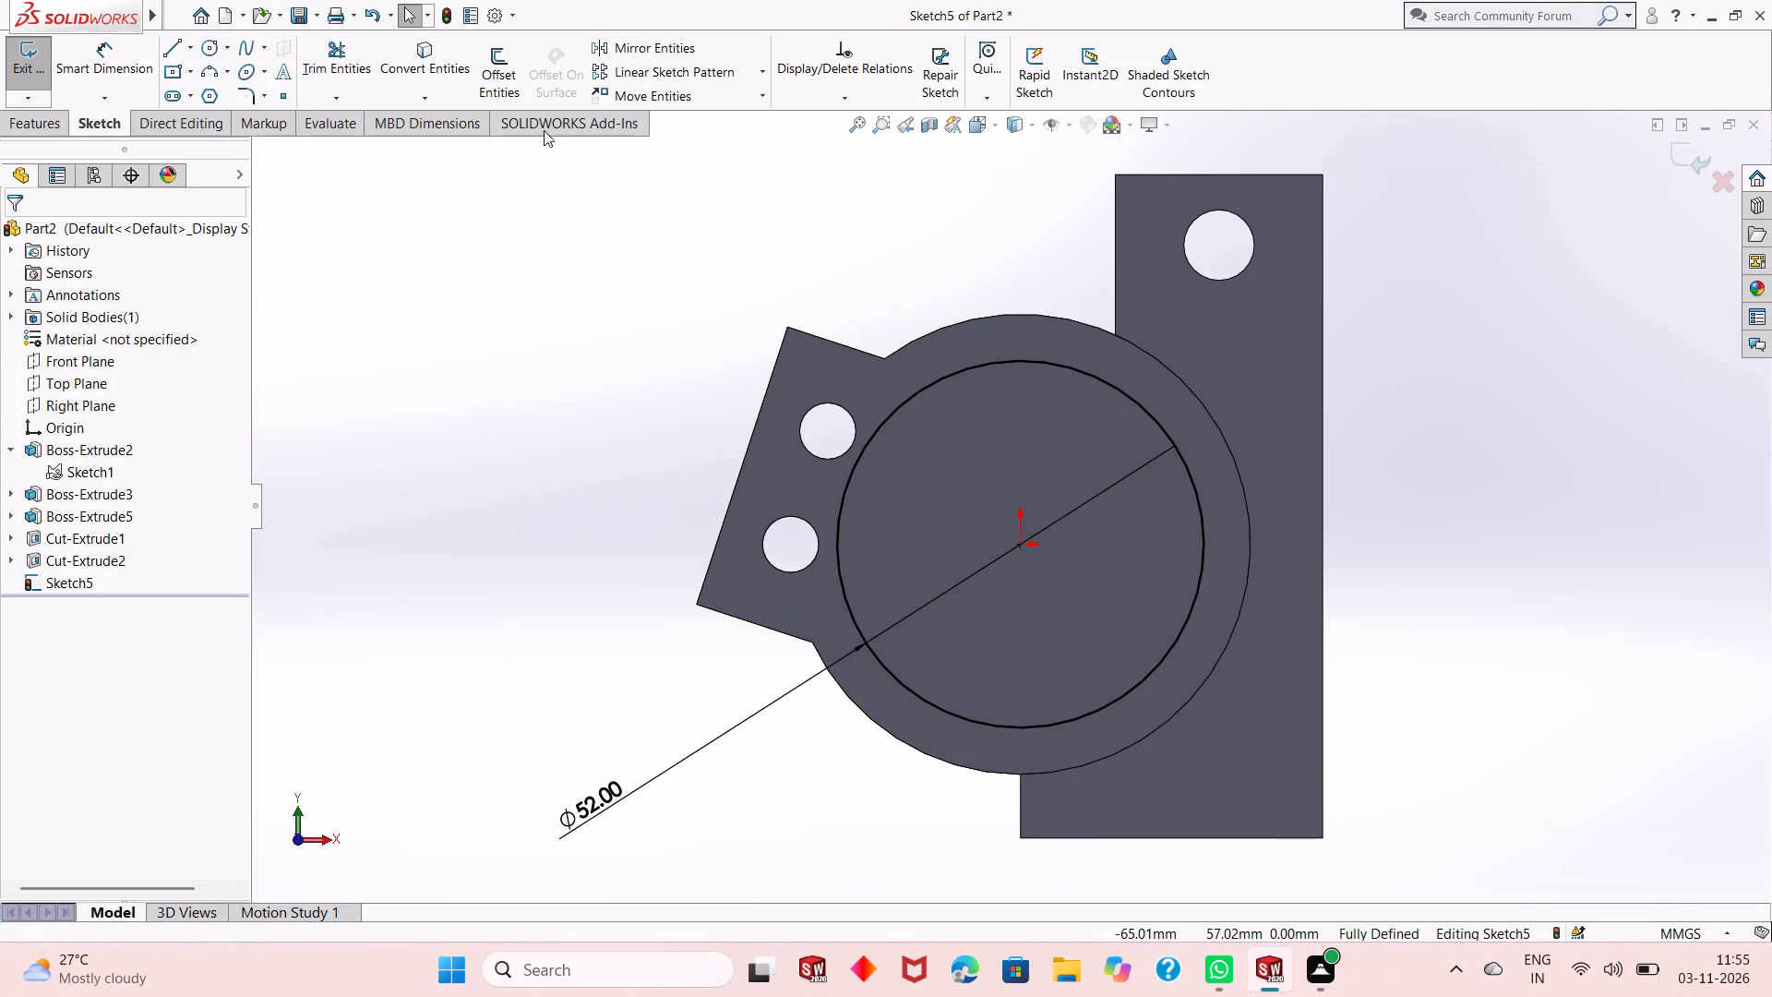
Draw a second circle about 17 mm in radius centred on the origin, inside the 52 mm circle.
{"action": "left_click", "coordinate": [205, 47]}
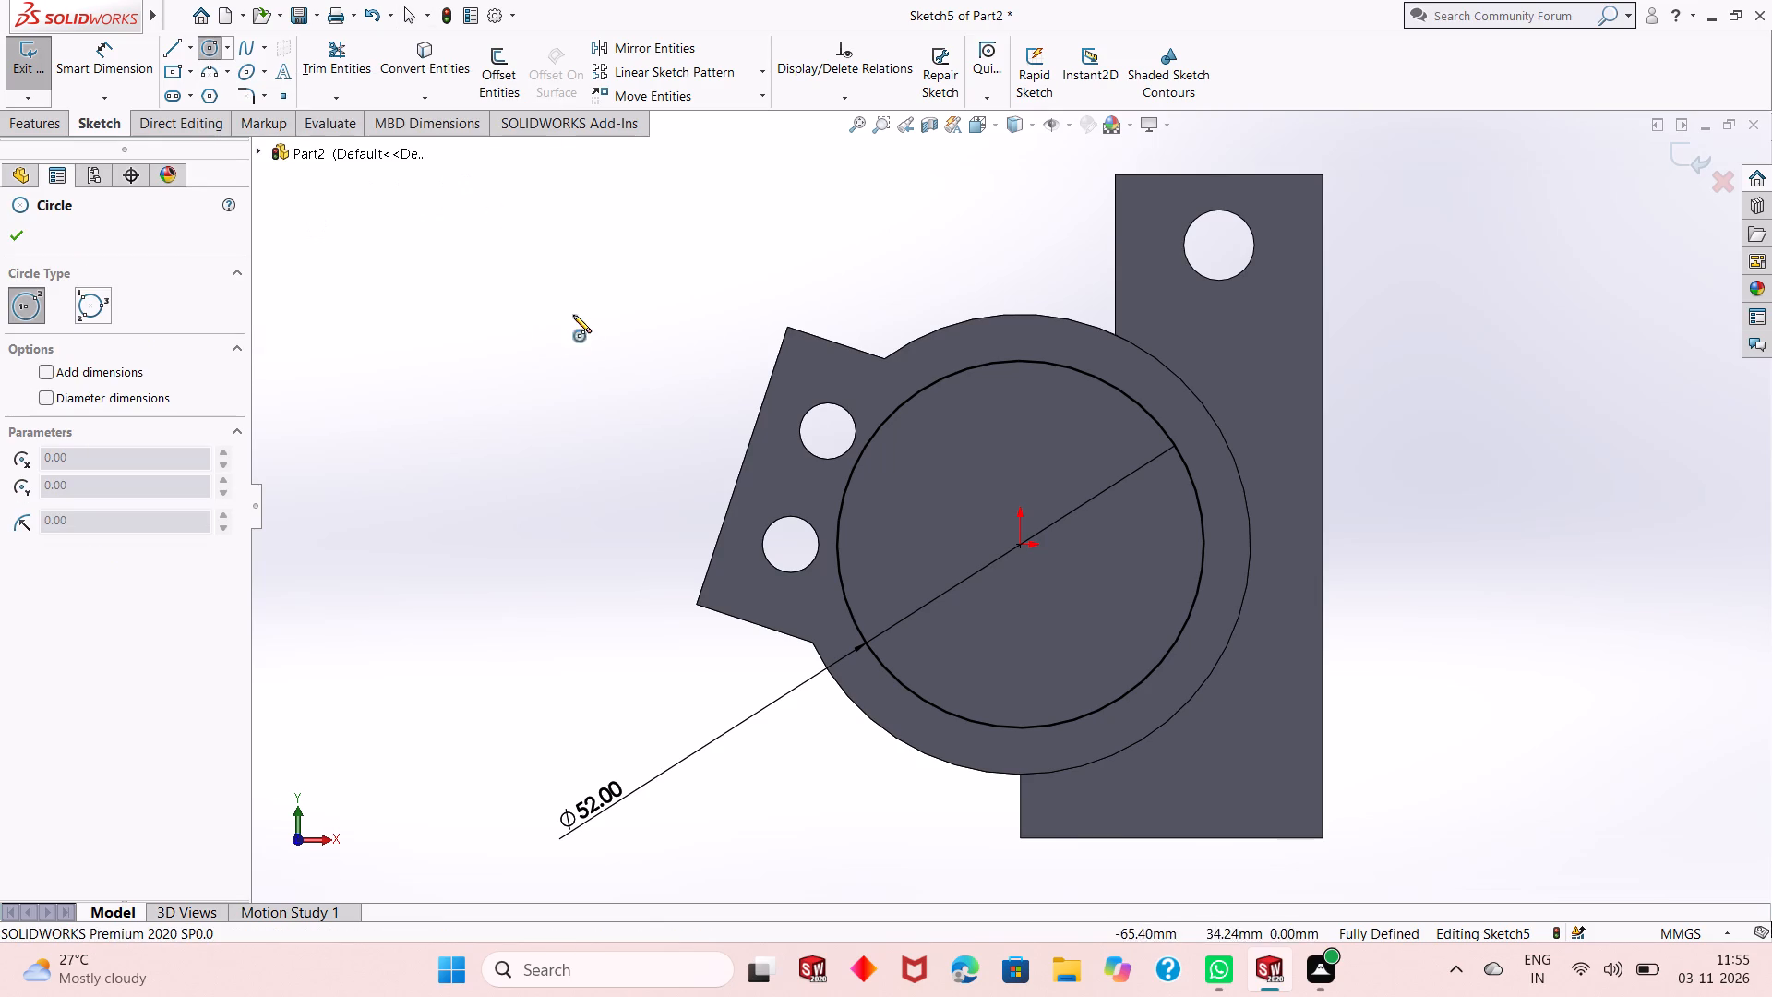
{"action": "left_click", "coordinate": [1021, 542]}
{"action": "left_click", "coordinate": [1043, 426]}
{"action": "right_click", "coordinate": [592, 279]}
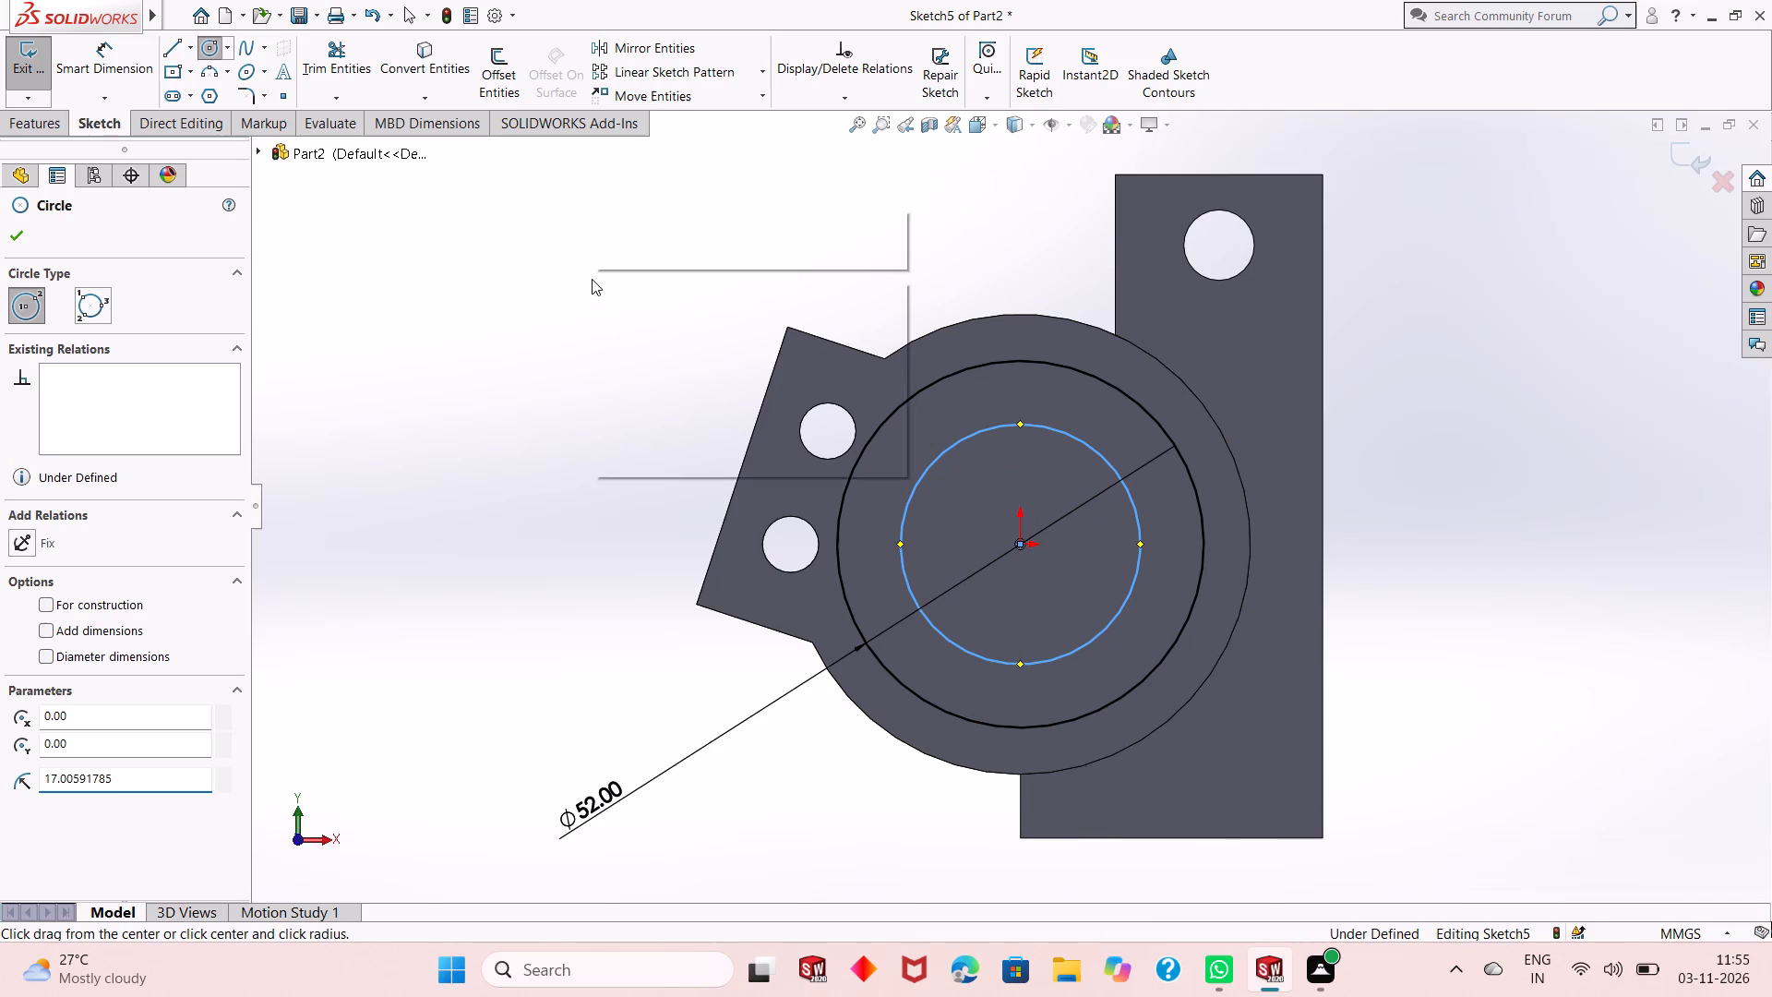
{"action": "left_click", "coordinate": [604, 285]}
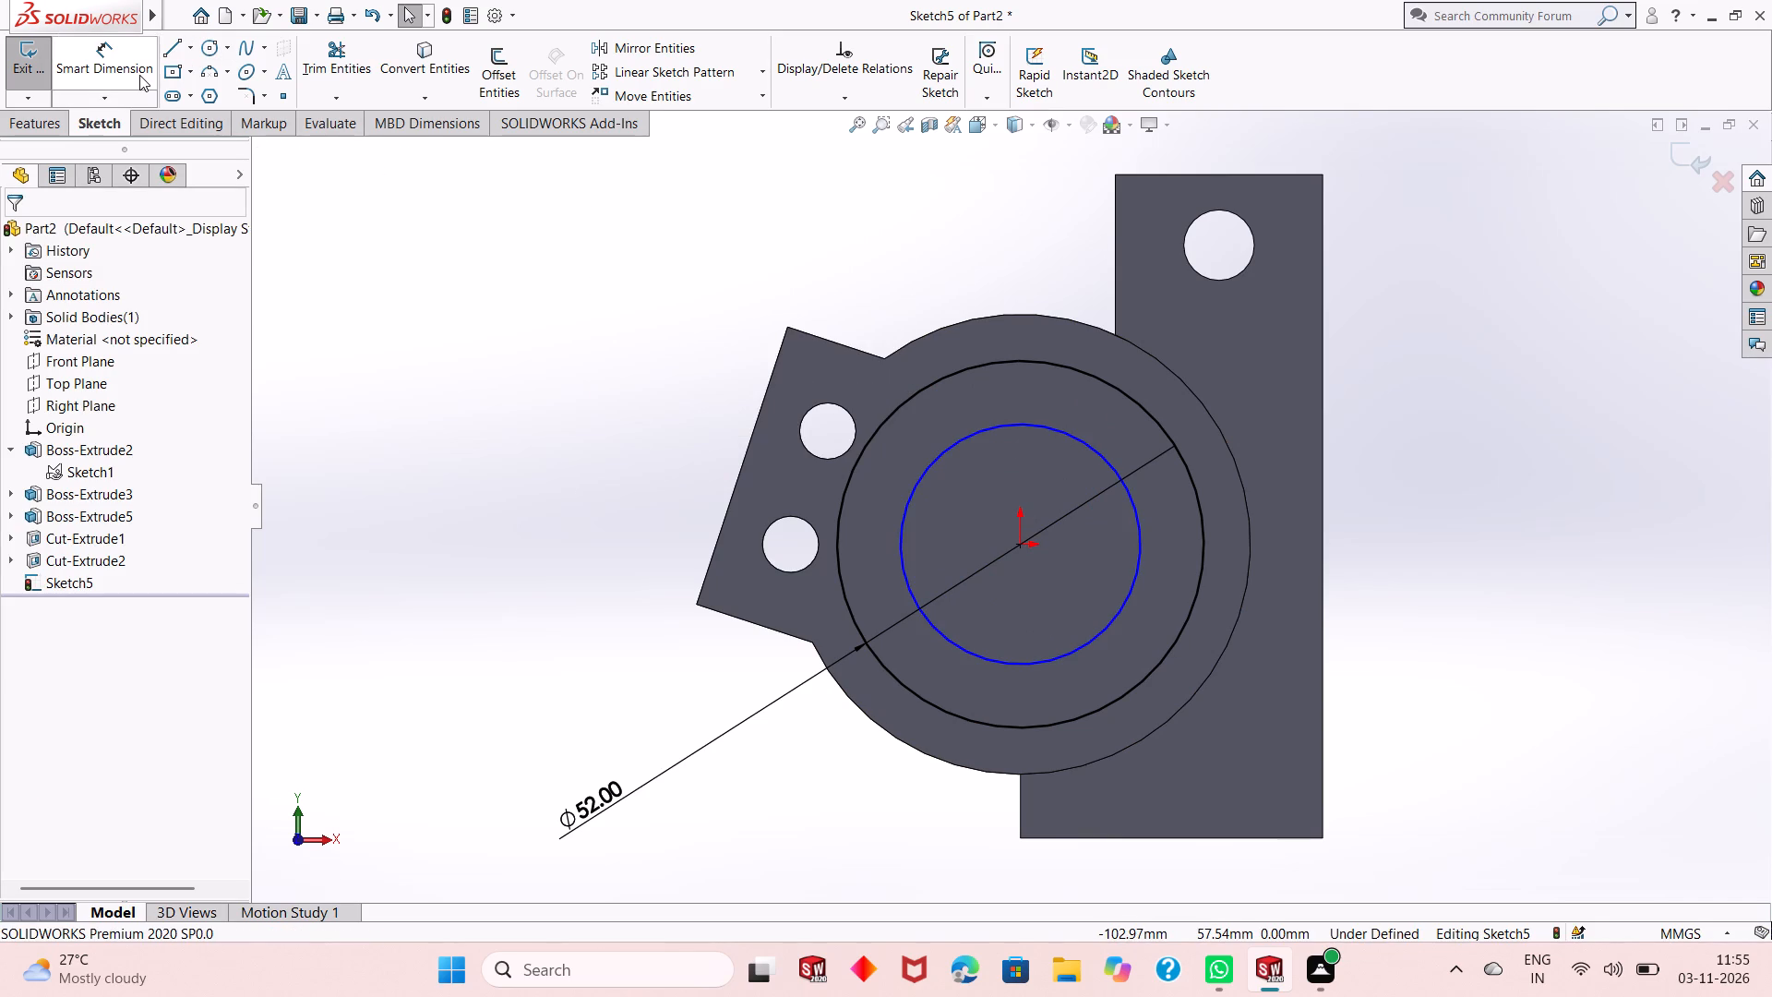
Dimension the inner circle to a 44.38 mm diameter and leave the dimension tool.
{"action": "left_click", "coordinate": [139, 72]}
{"action": "left_click", "coordinate": [962, 651]}
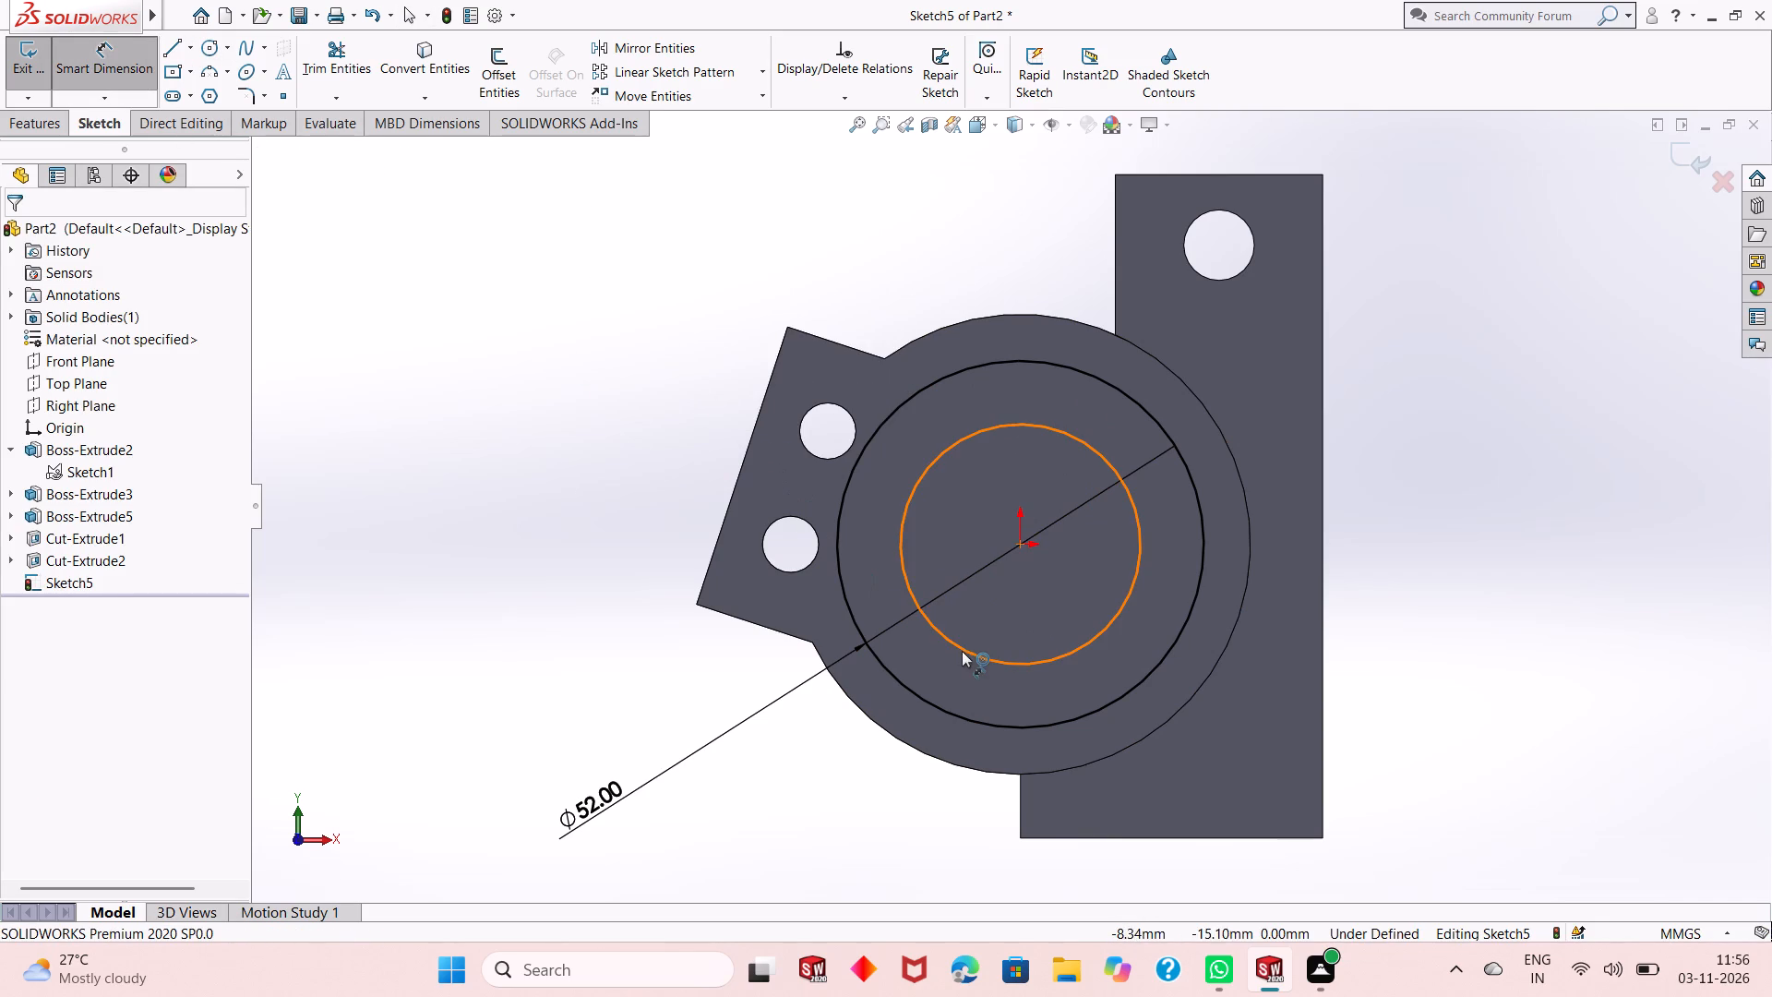
{"action": "left_click", "coordinate": [1443, 778]}
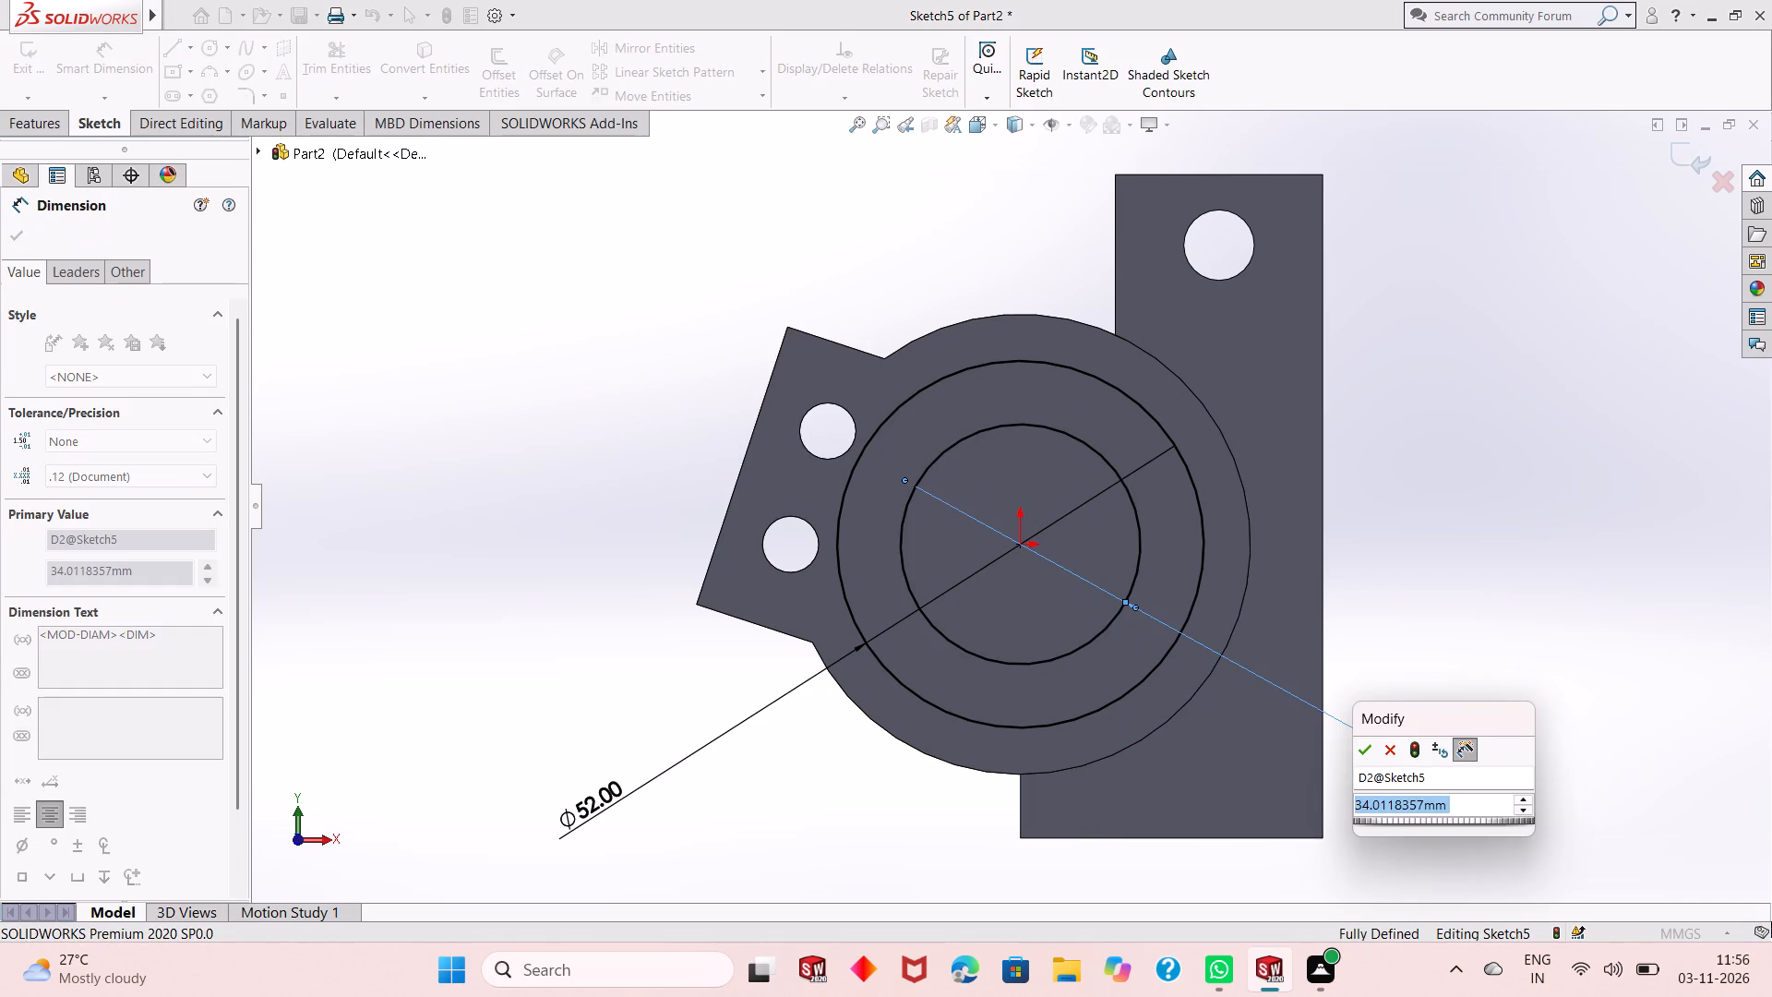
{"action": "type", "text": "44.38"}
{"action": "key", "text": "Return"}
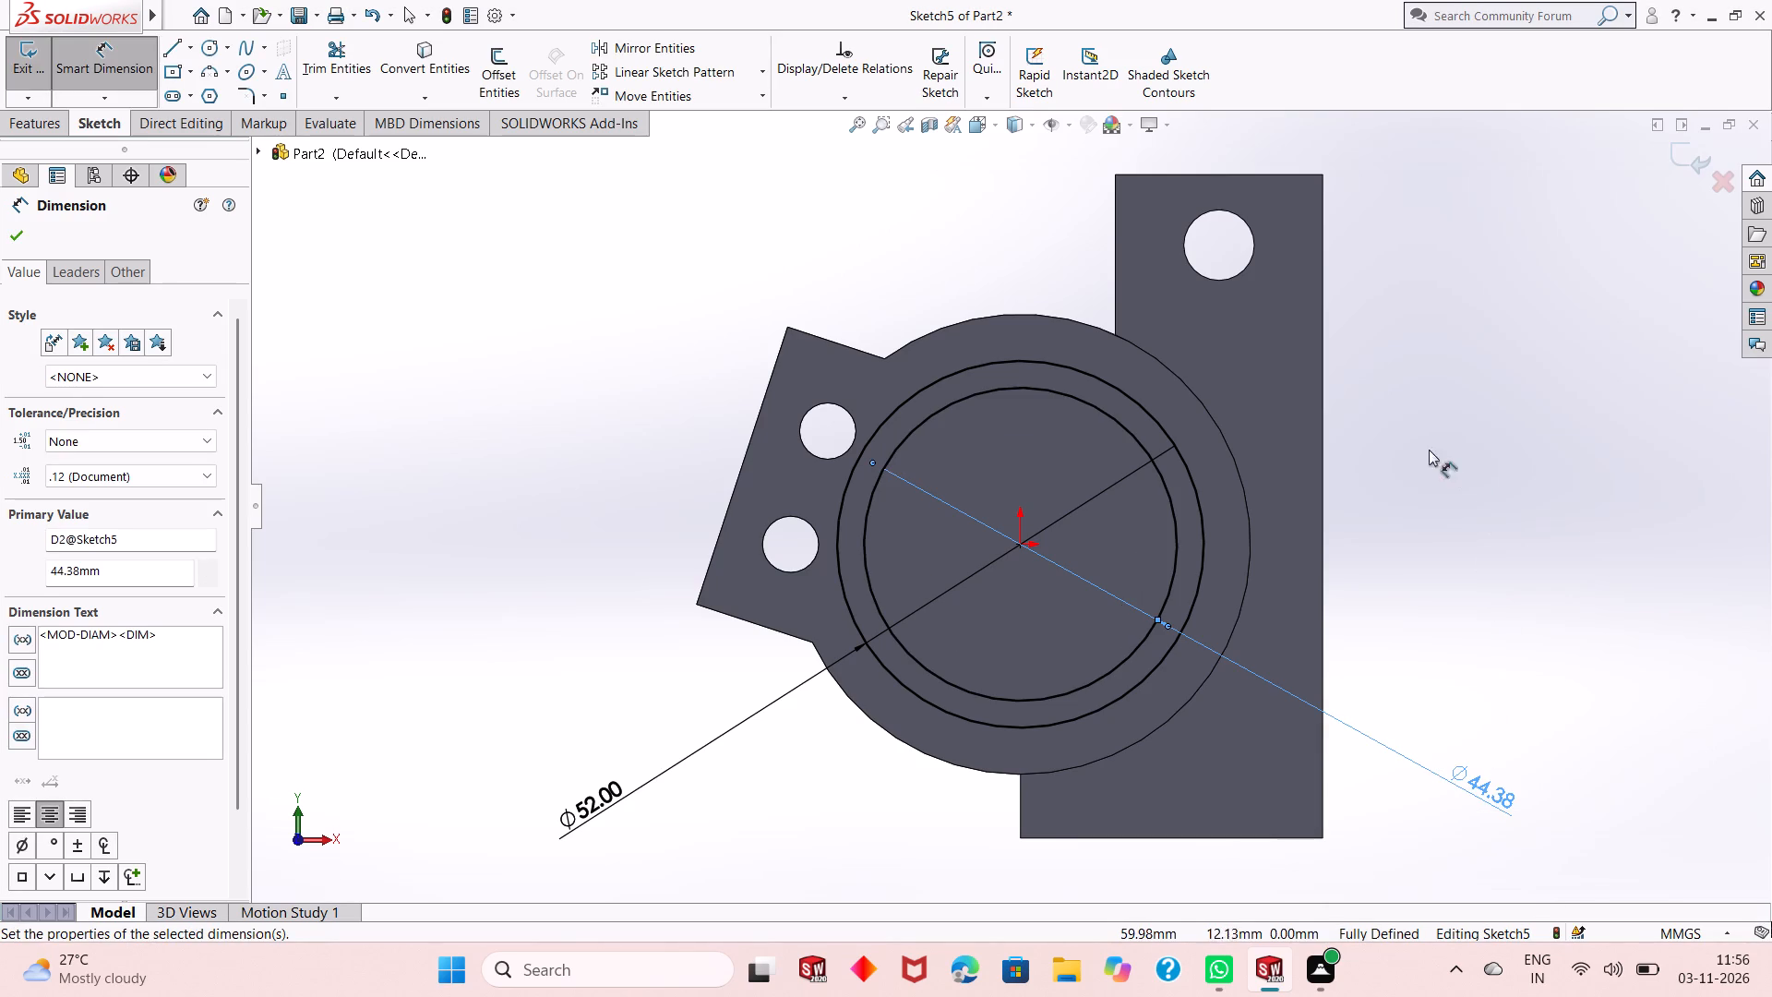
{"action": "right_click", "coordinate": [1400, 426]}
{"action": "left_click", "coordinate": [1450, 490]}
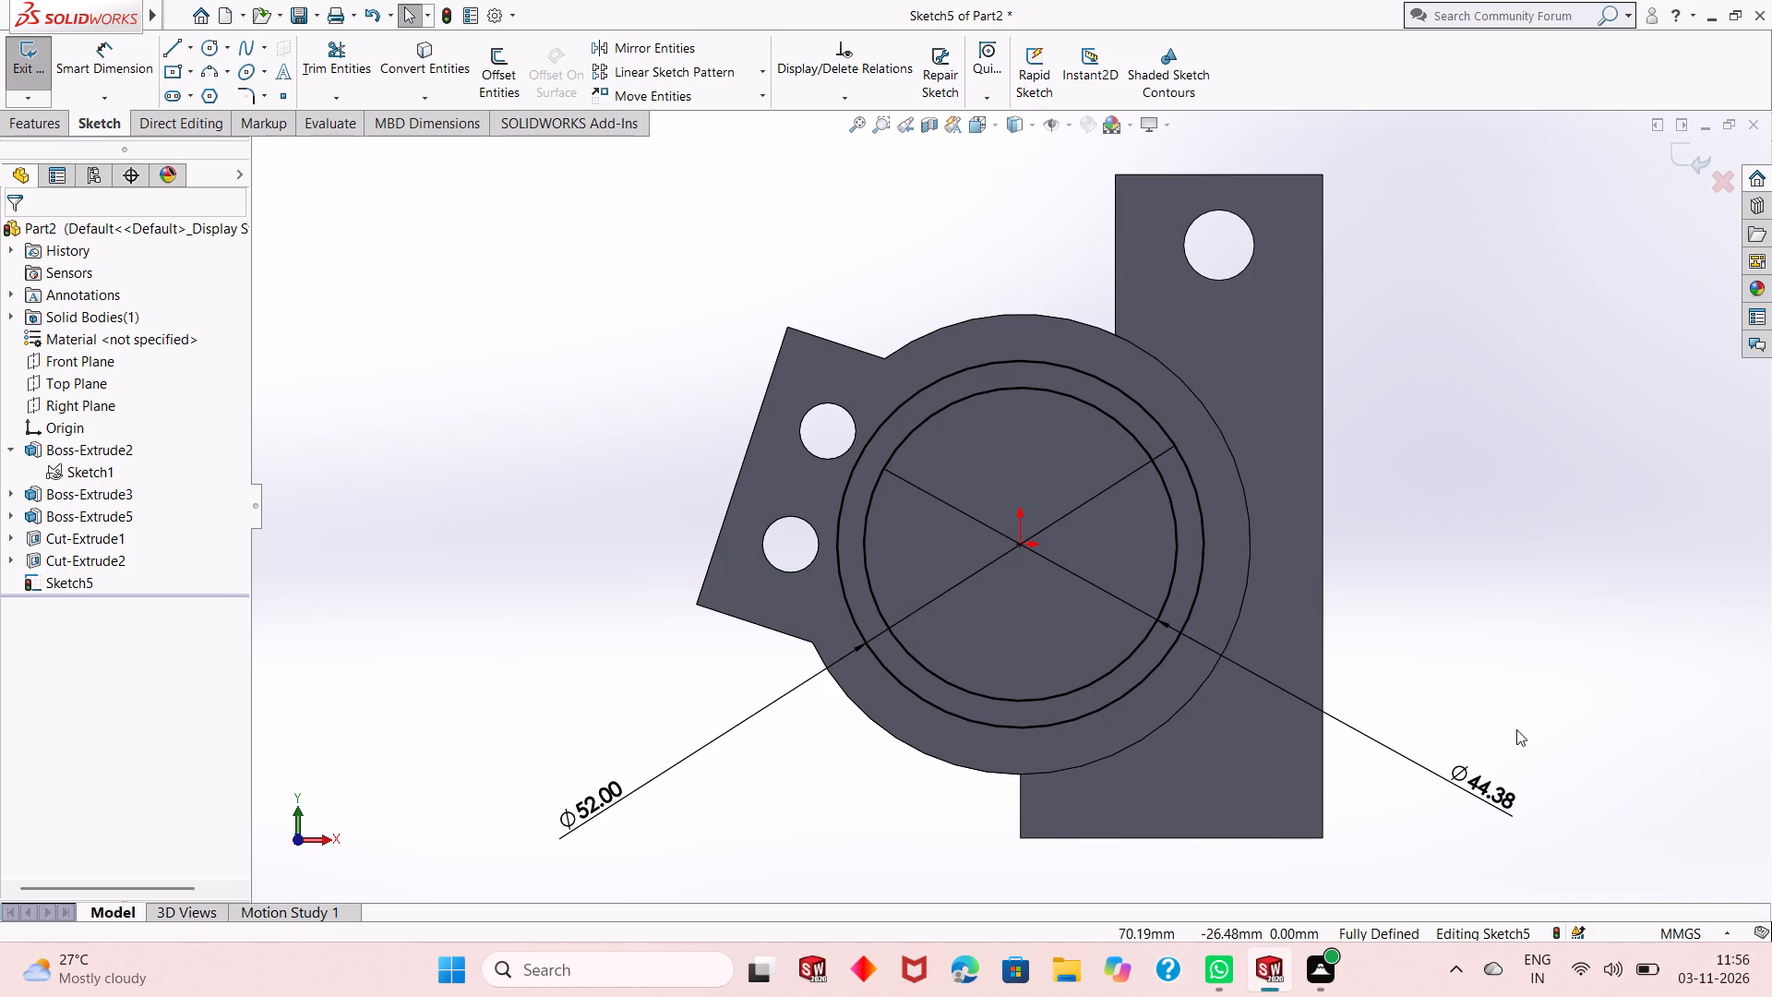
Draw a vertical centerline about 6.2 mm long from the outer circle's bottom quadrant point up past the inner circle.
{"action": "left_click", "coordinate": [177, 46]}
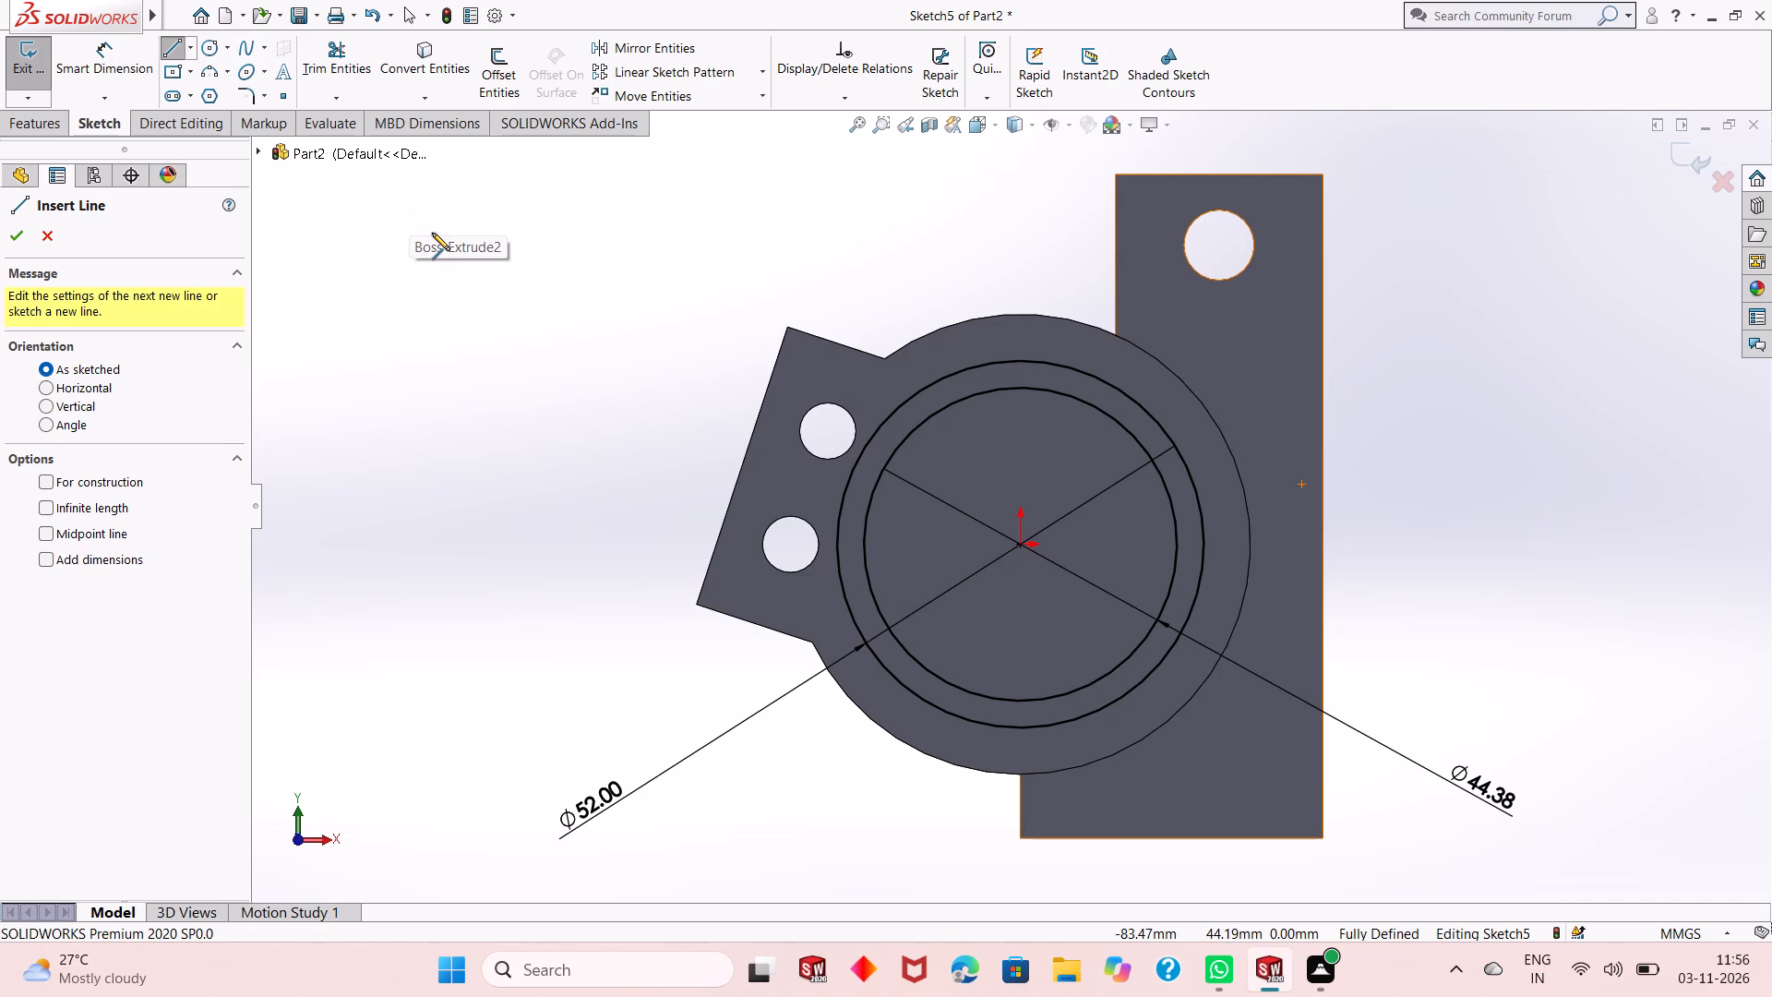
{"action": "left_click", "coordinate": [198, 42]}
{"action": "left_click", "coordinate": [193, 45]}
{"action": "left_click", "coordinate": [200, 91]}
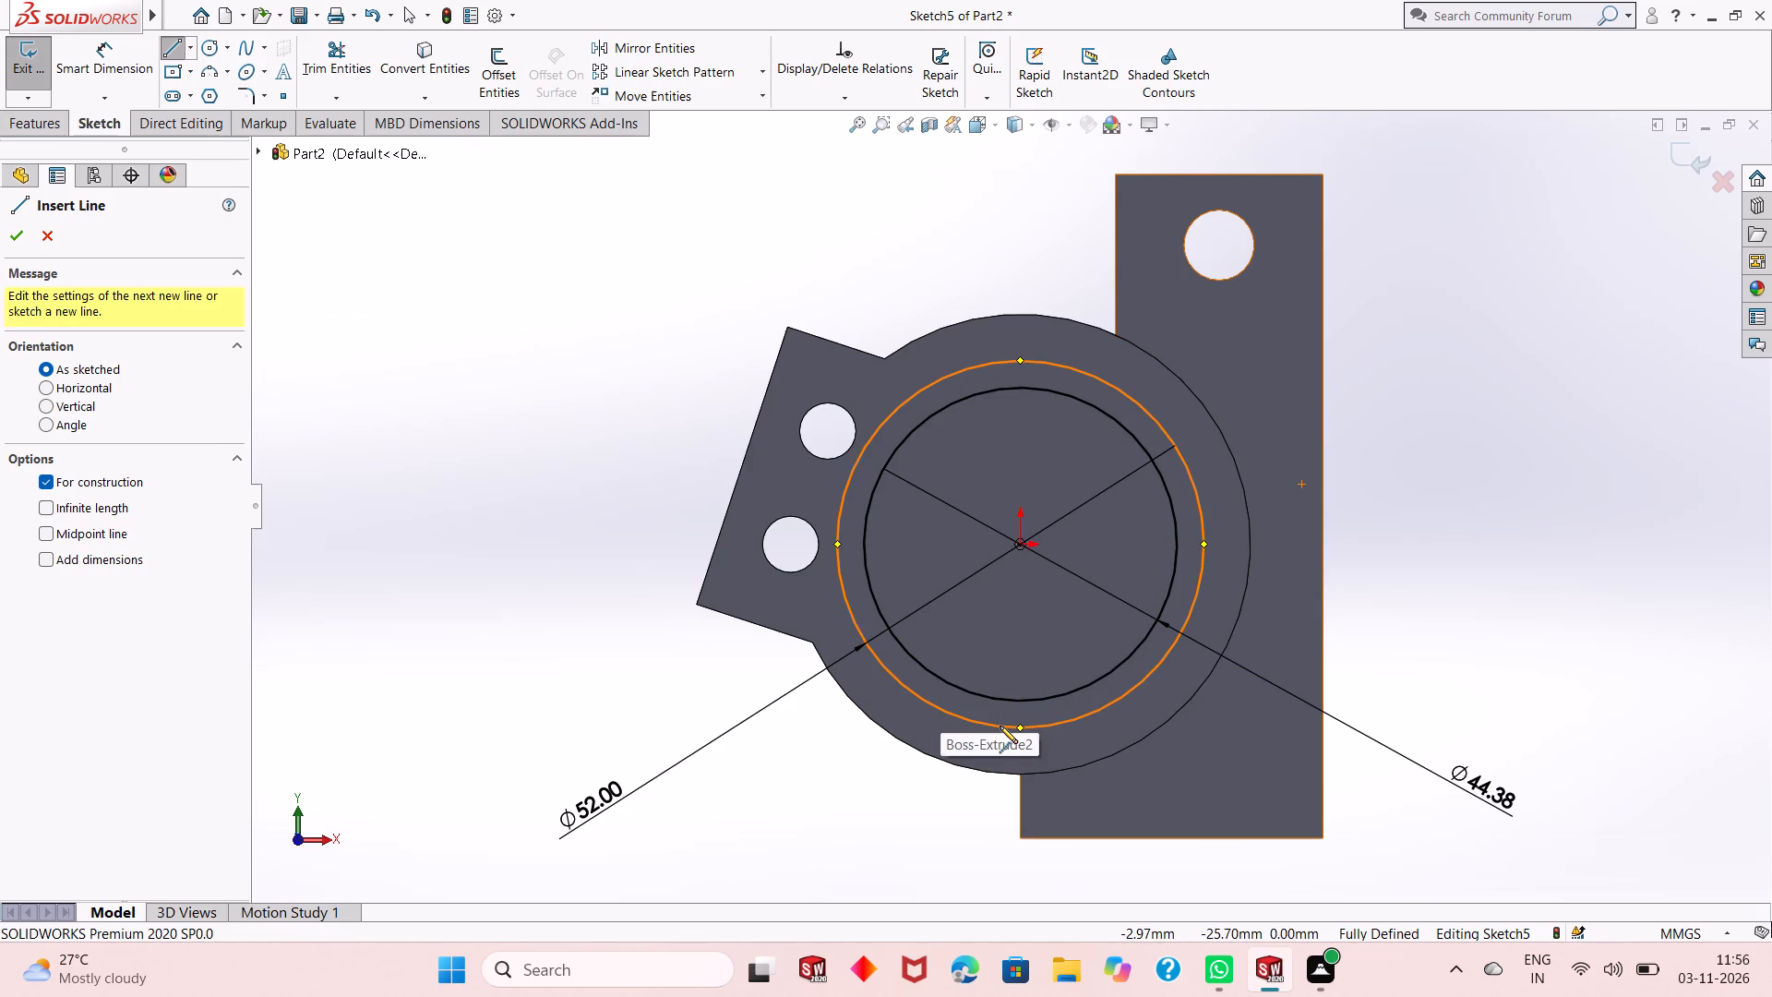
{"action": "scroll", "coordinate": [1012, 695], "scroll_direction": "down", "scroll_amount": 5}
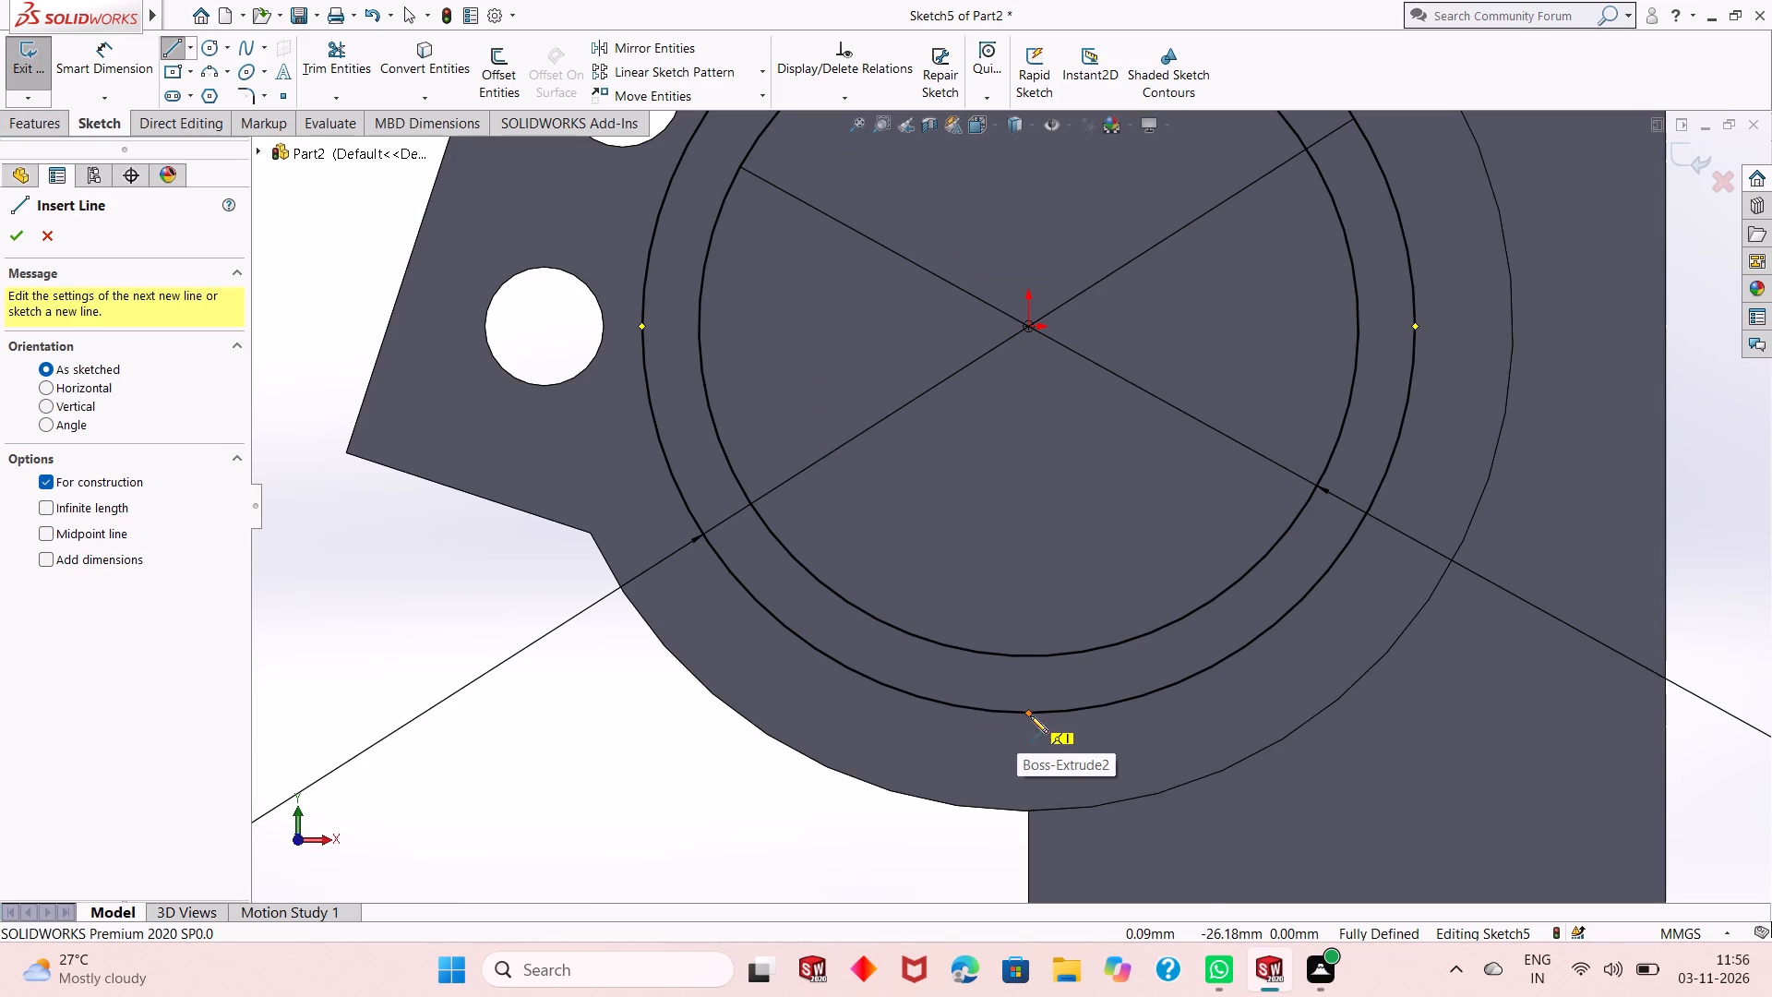
{"action": "left_click", "coordinate": [1031, 715]}
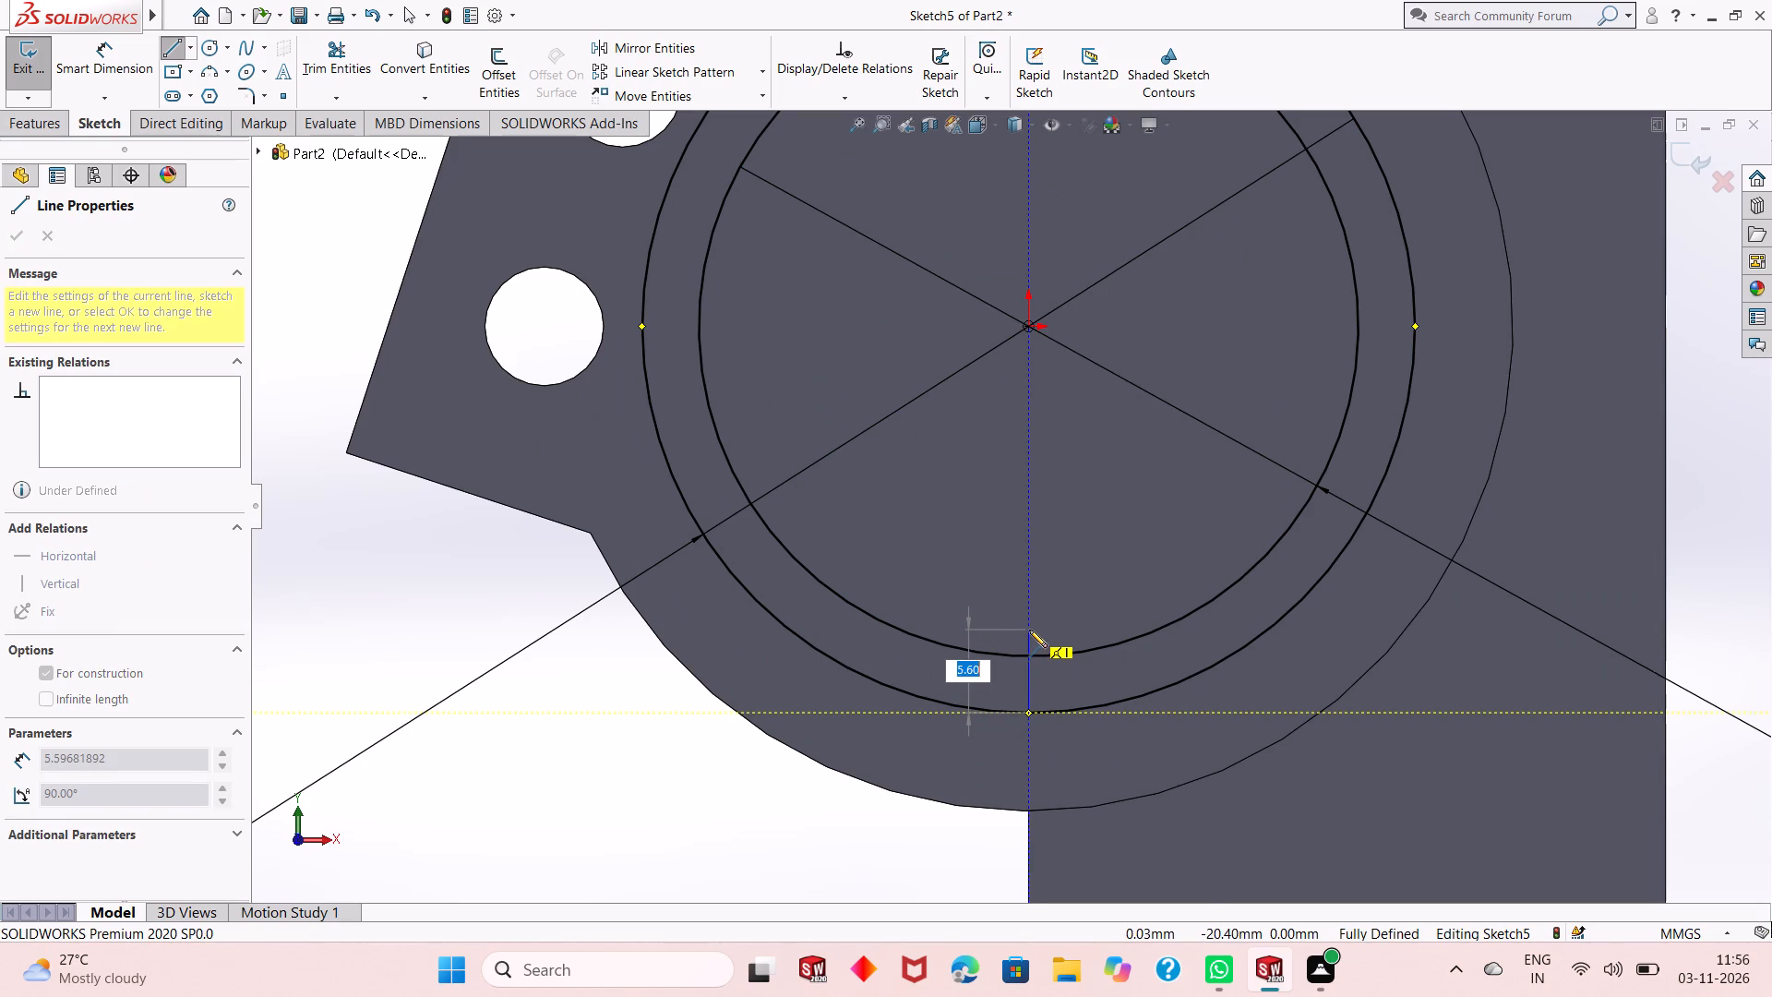
{"action": "left_click", "coordinate": [1030, 620]}
{"action": "right_click", "coordinate": [1030, 620]}
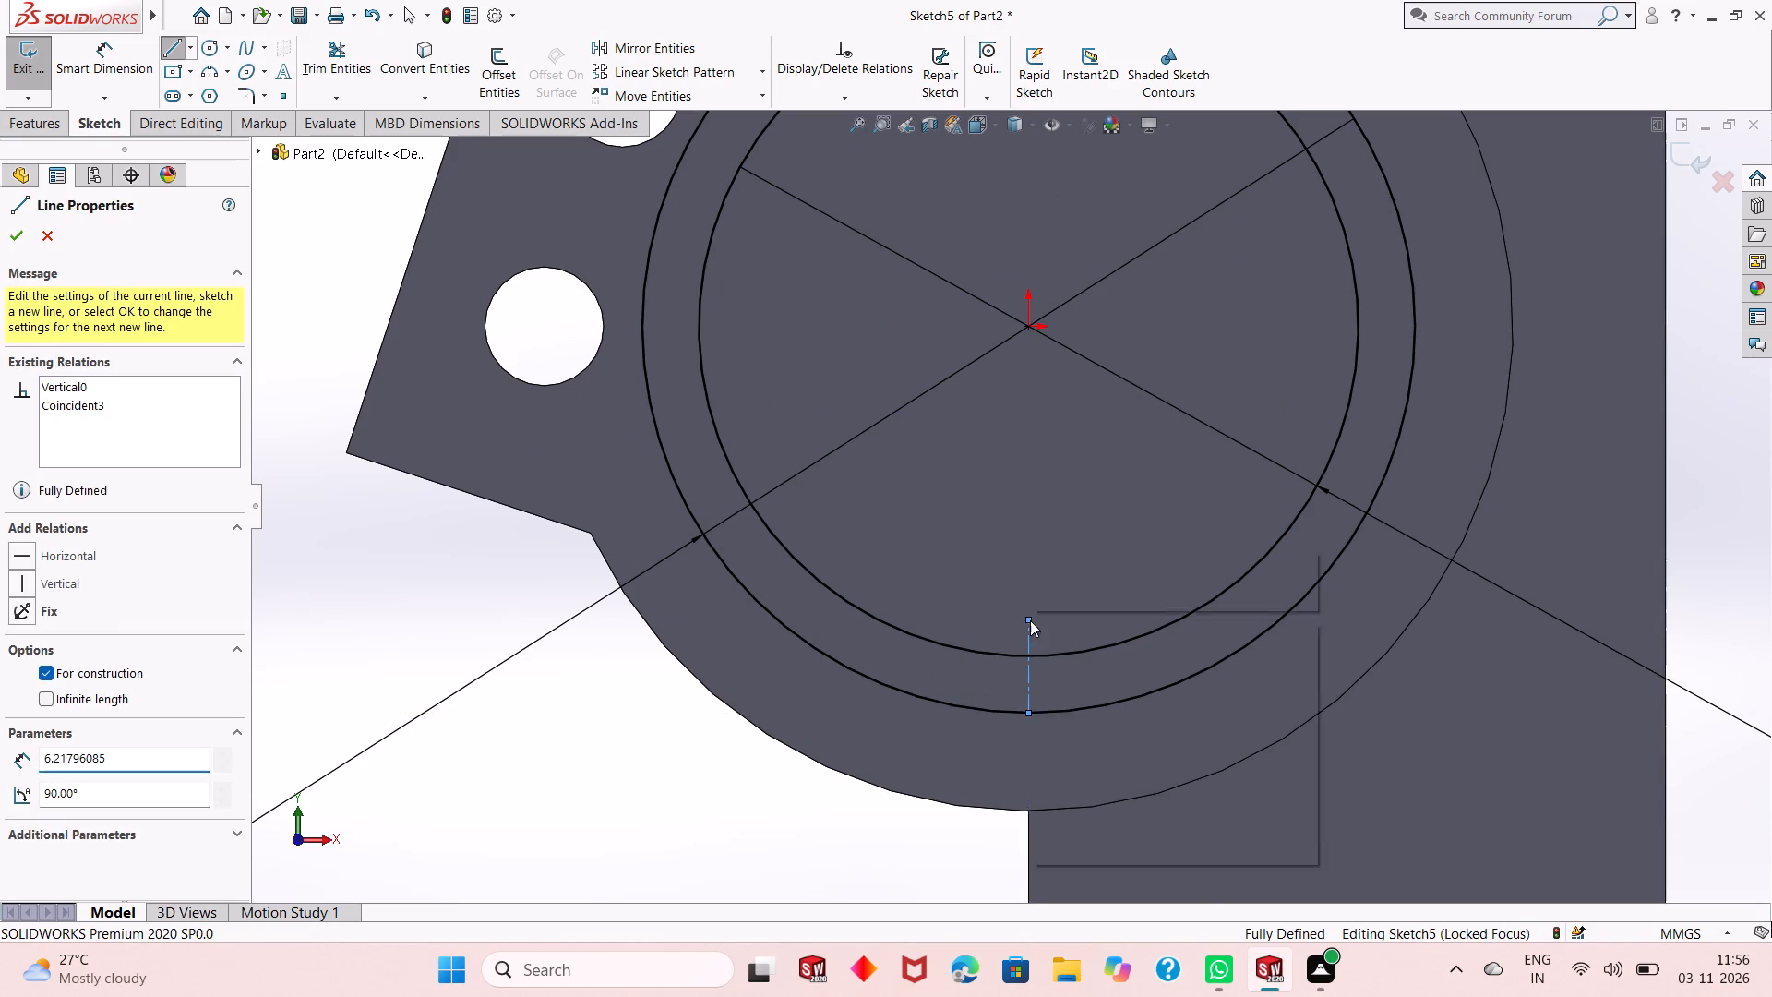
{"action": "left_click", "coordinate": [1046, 629]}
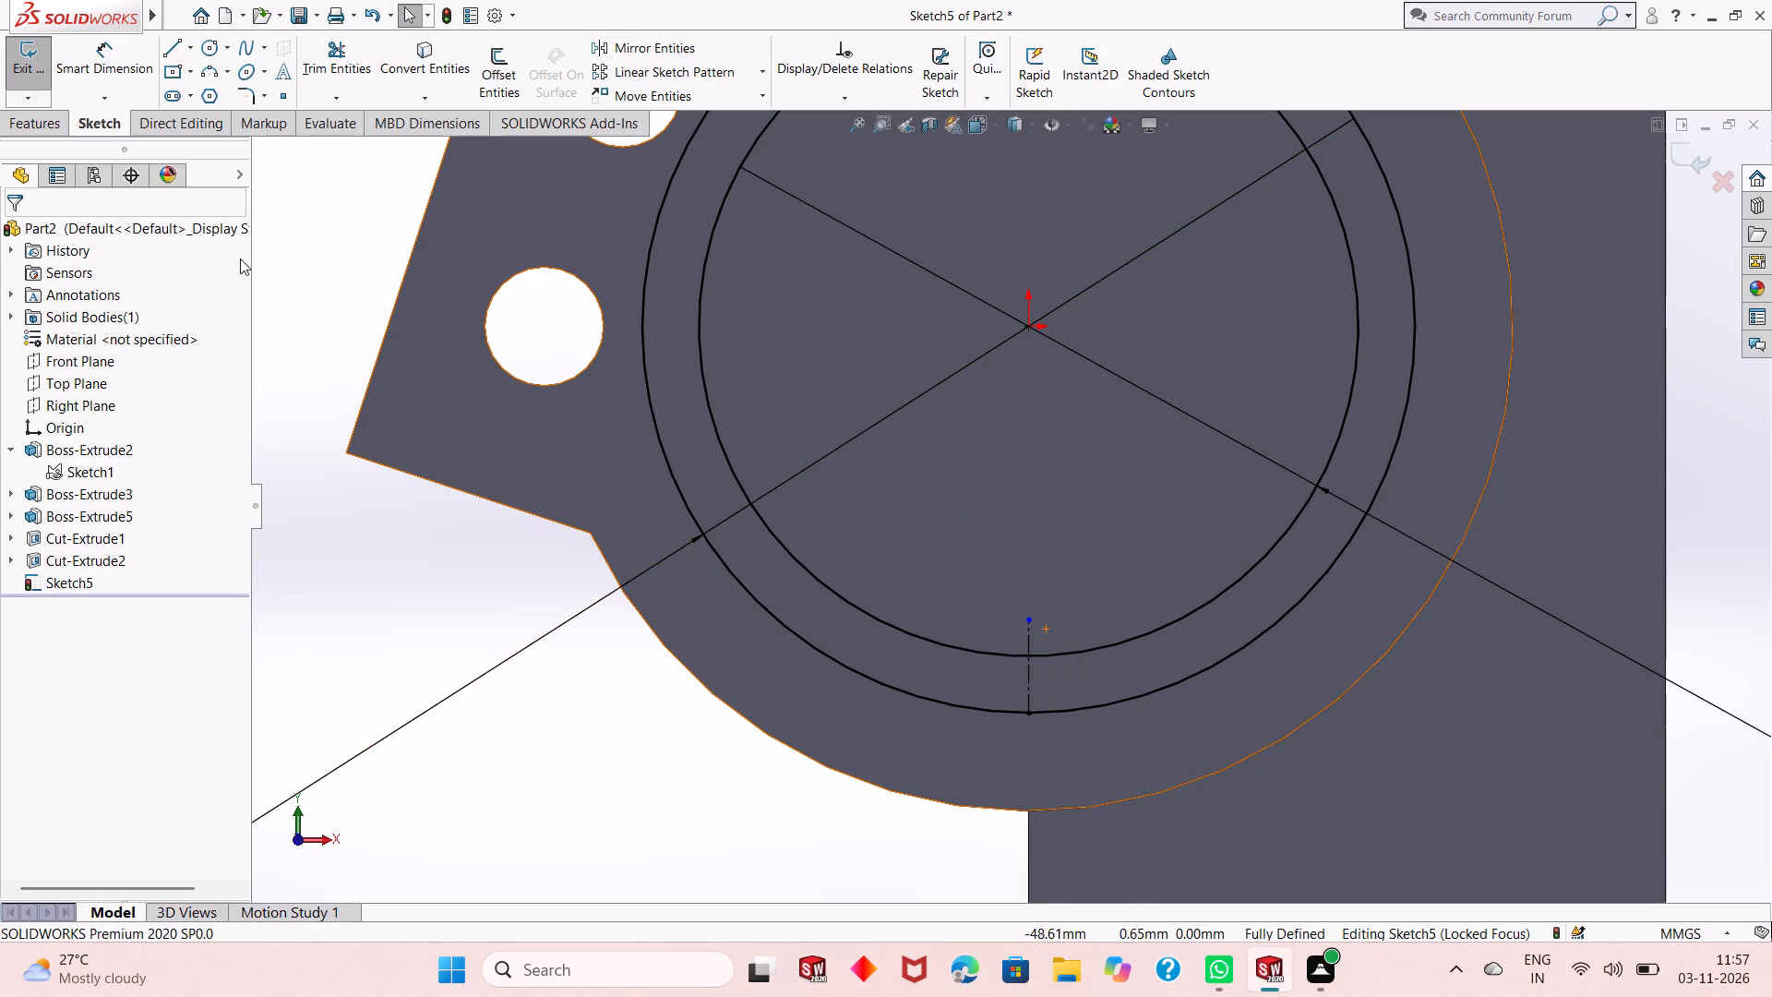
Offset the short vertical centerline by 1.5/2 (0.75 mm) bi-directionally, keeping dimensions added.
{"action": "left_click", "coordinate": [500, 63]}
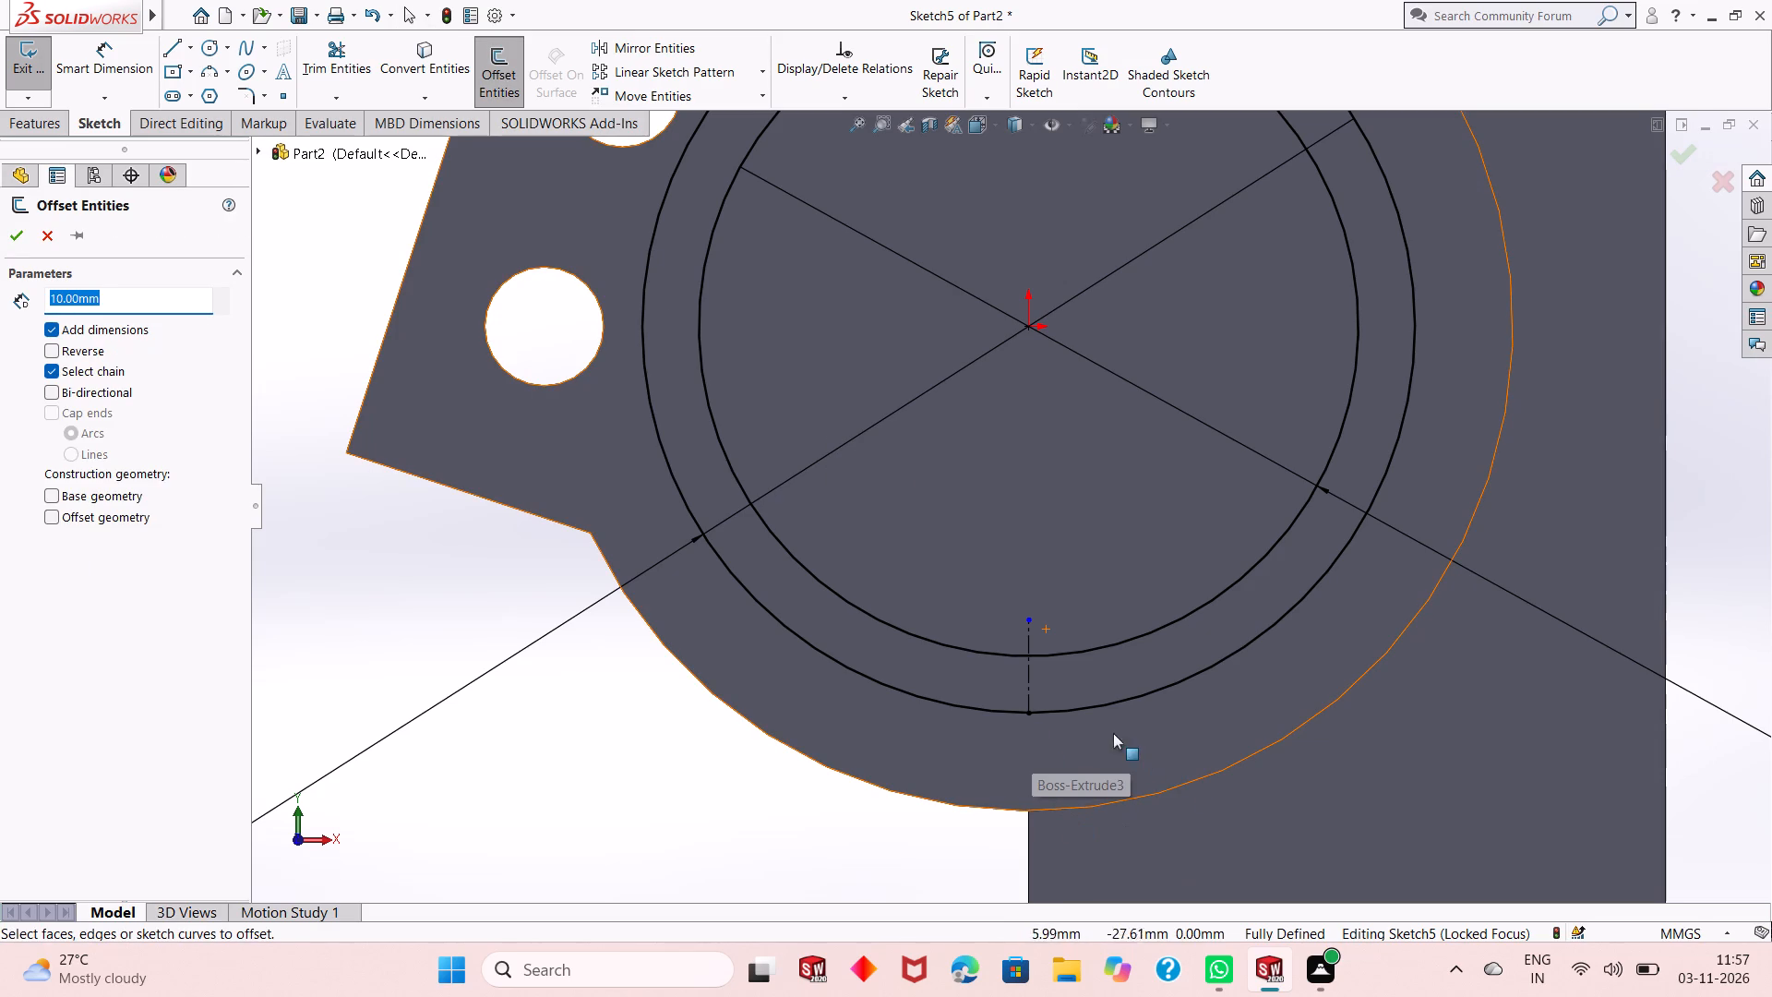
{"action": "left_click", "coordinate": [1029, 678]}
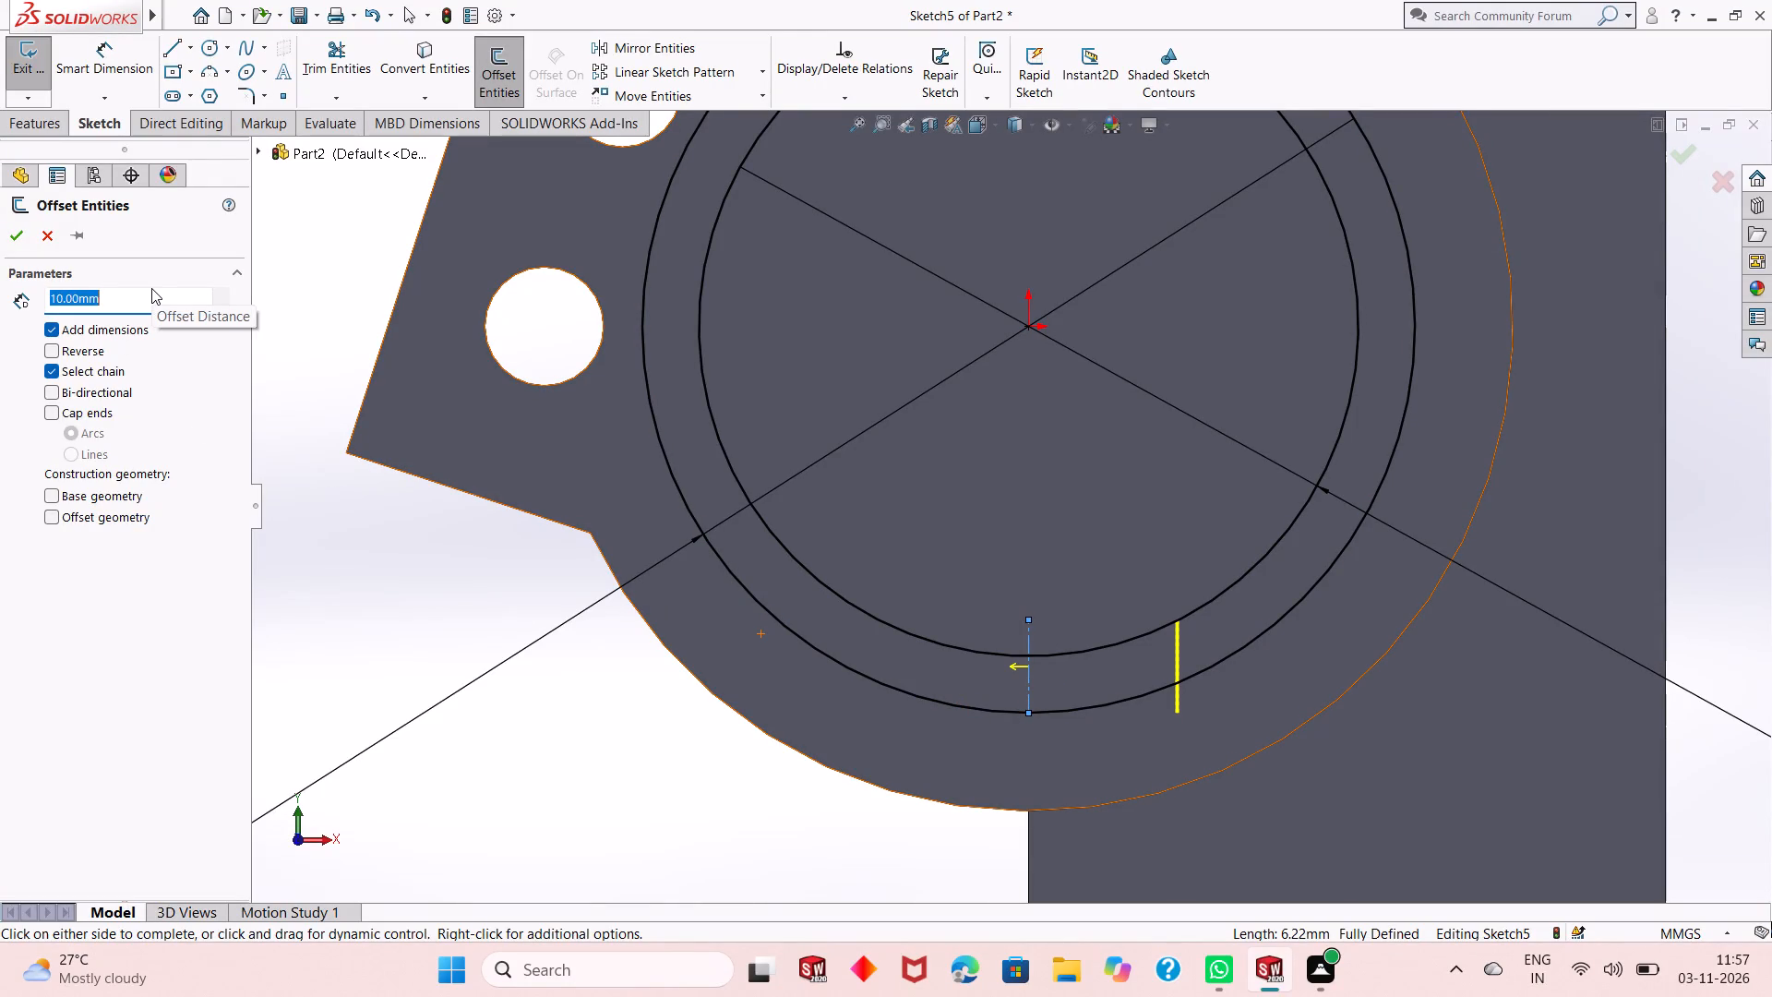
{"action": "type", "text": "1."}
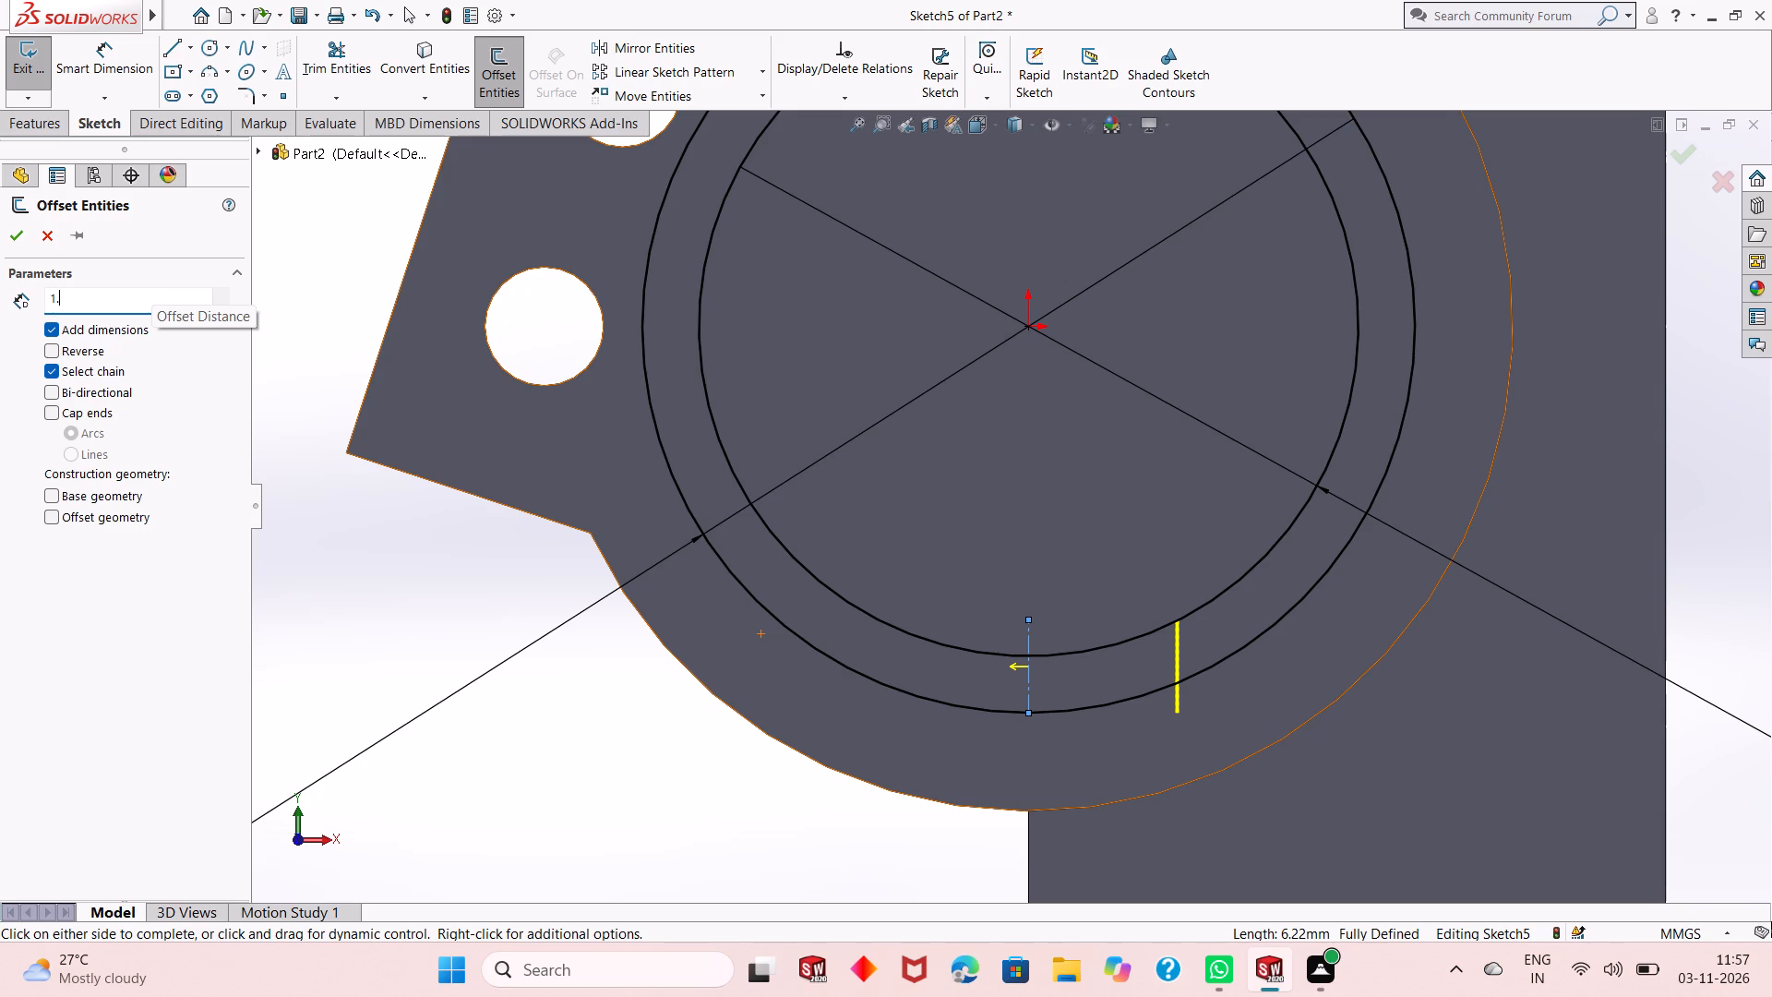
{"action": "type", "text": "5/"}
{"action": "key", "text": "2"}
{"action": "key", "text": "Return"}
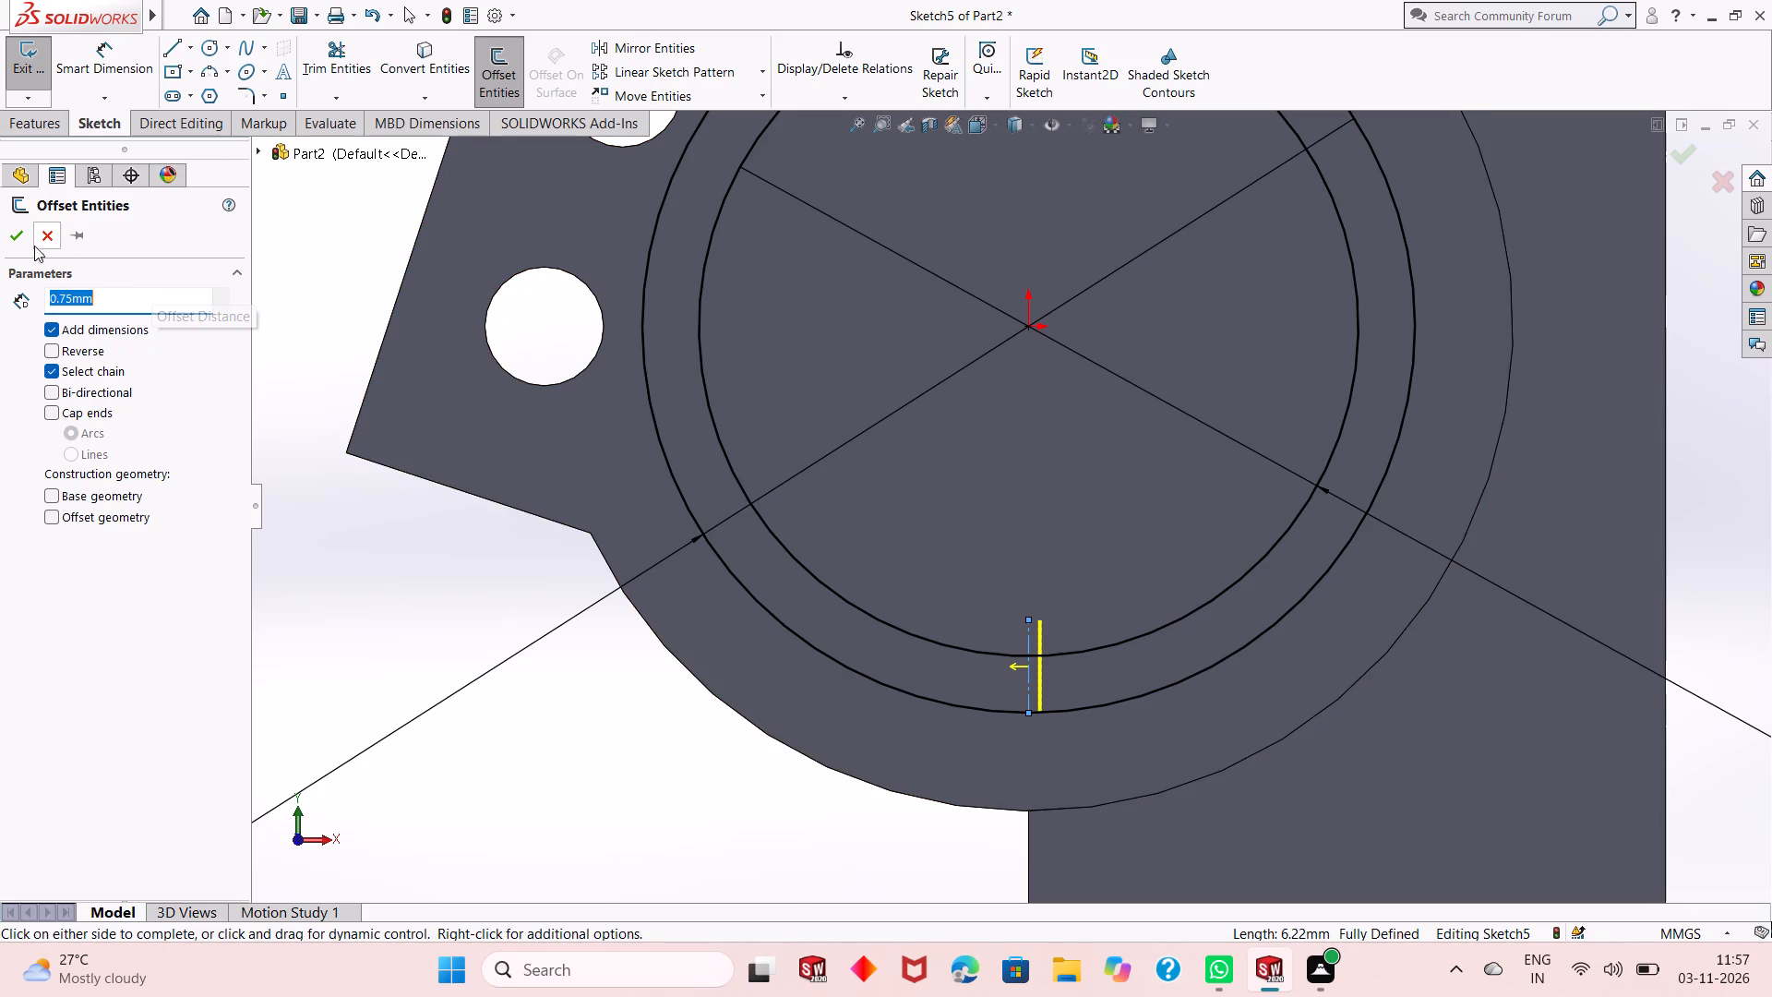
{"action": "left_click", "coordinate": [56, 392]}
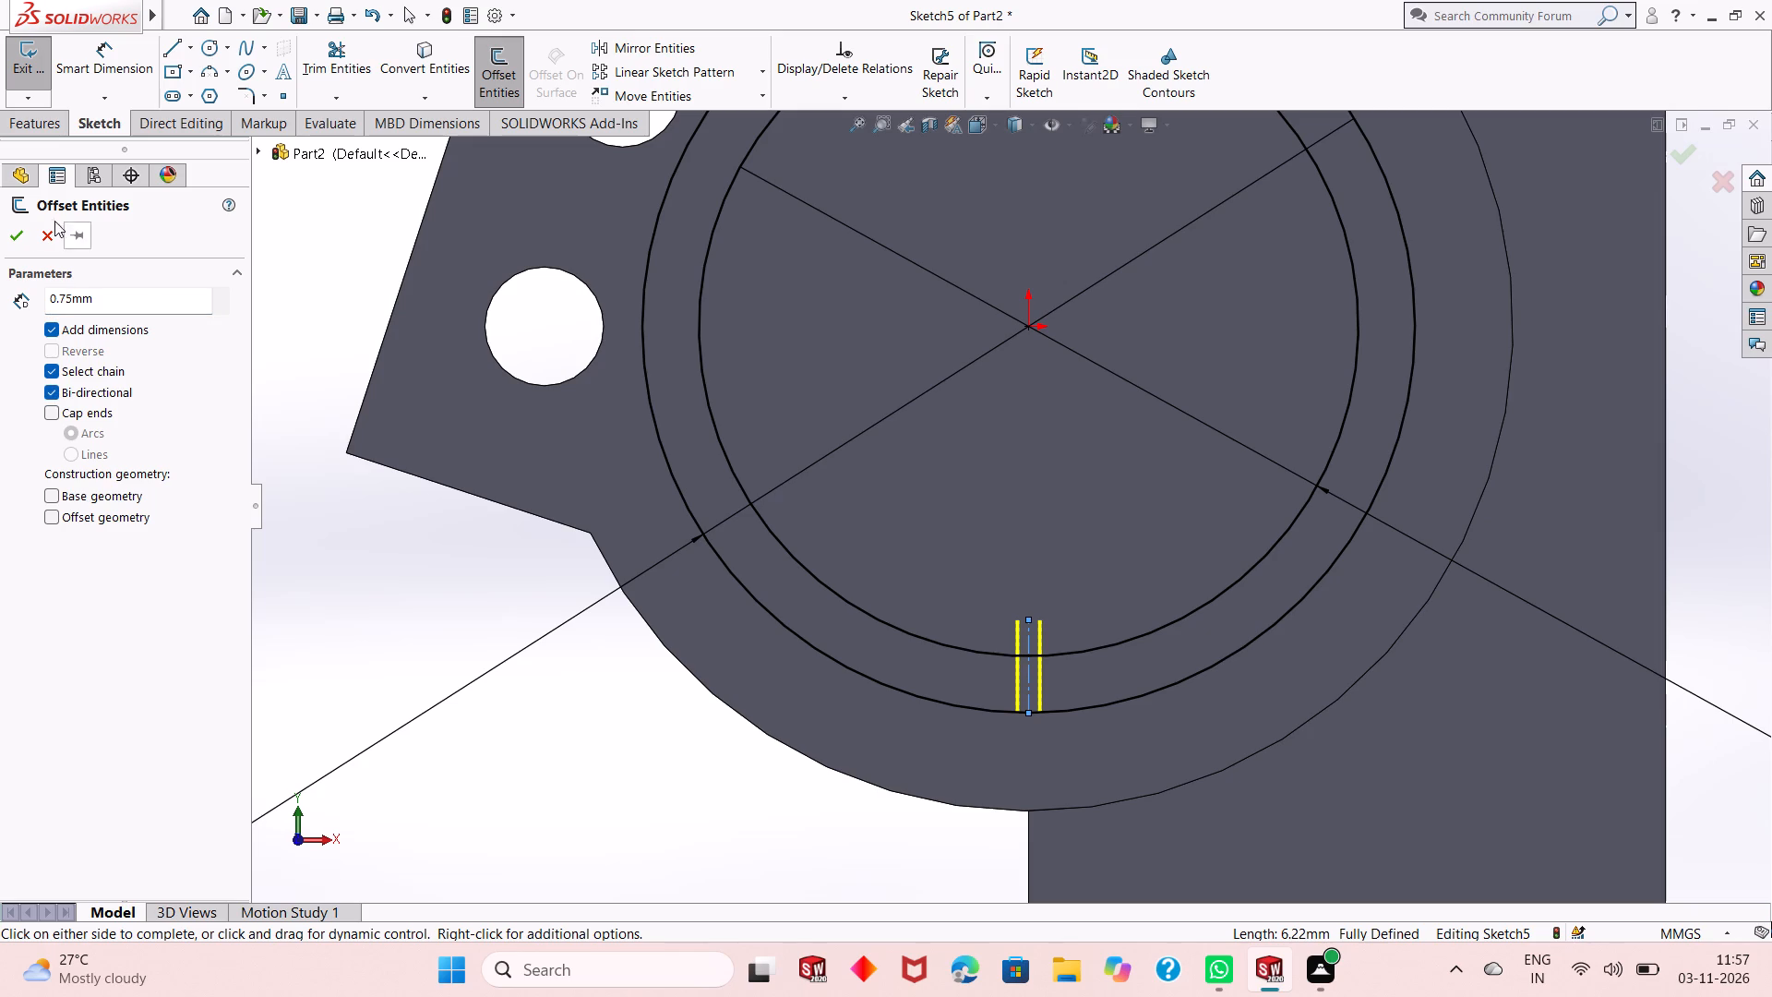
{"action": "left_click", "coordinate": [11, 240]}
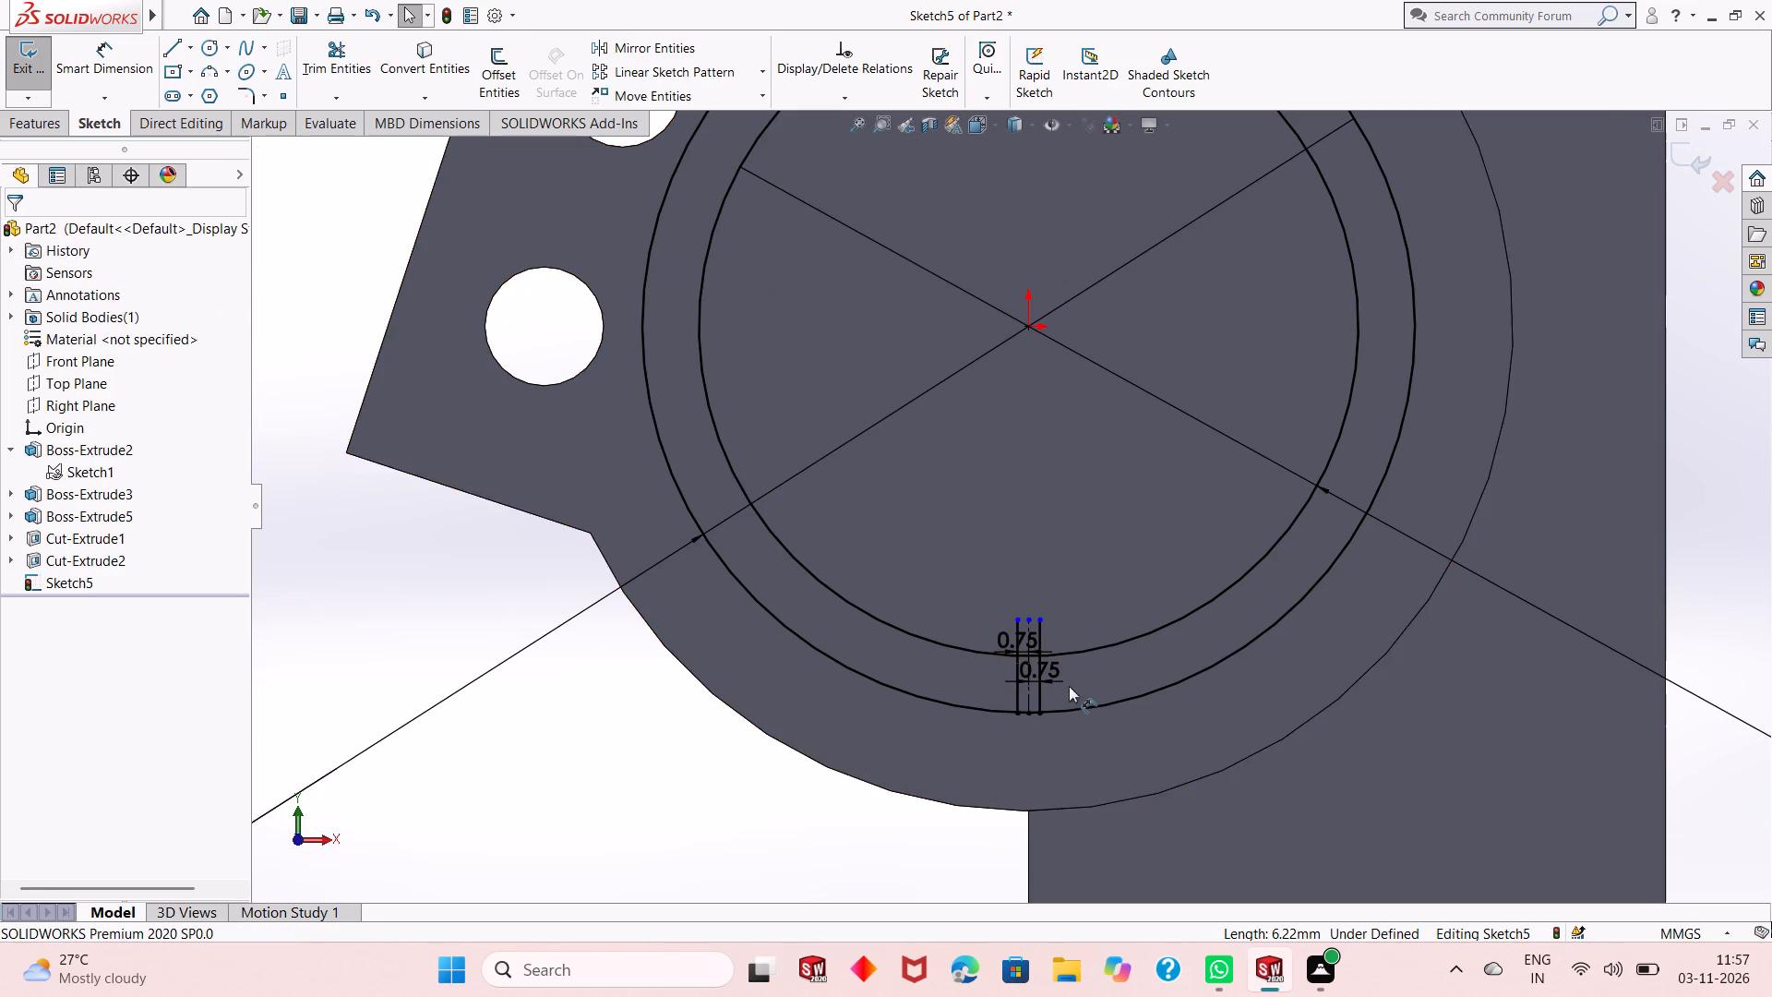
Offset the same centerline by 4.5/2 (2.25 mm) bi-directionally to add an outer pair of lines.
{"action": "scroll", "coordinate": [1071, 688], "scroll_direction": "down", "scroll_amount": 3}
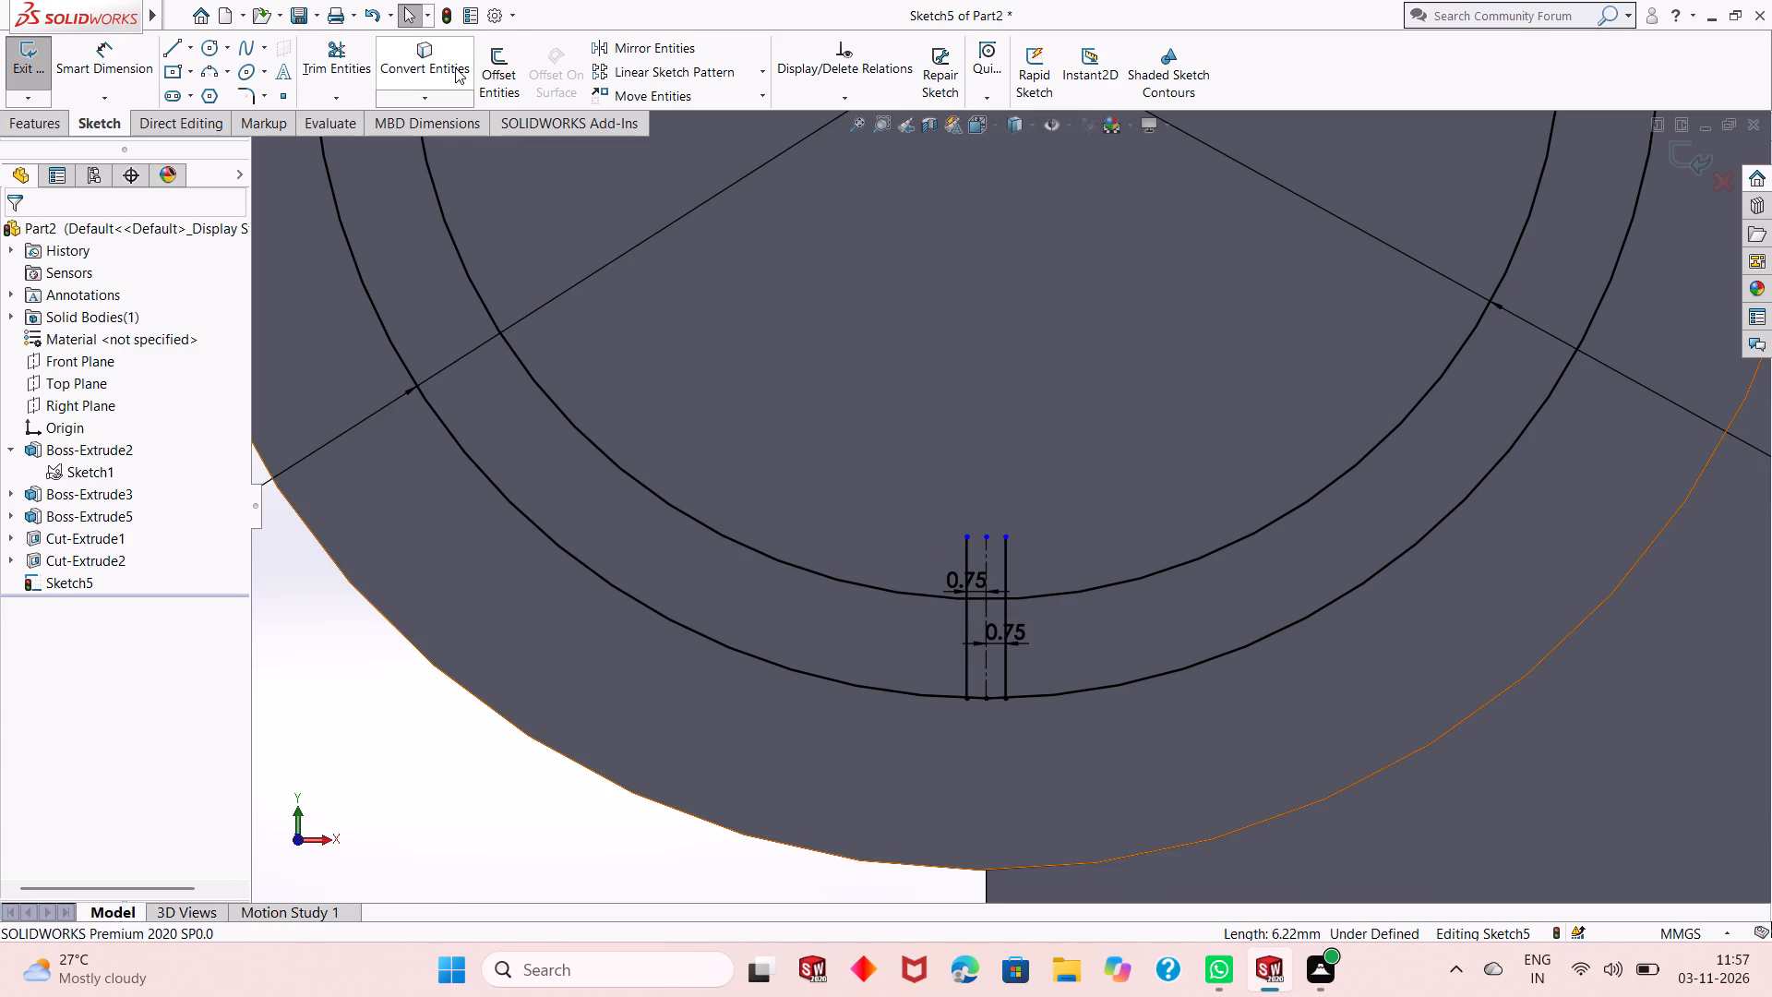
{"action": "left_click", "coordinate": [492, 78]}
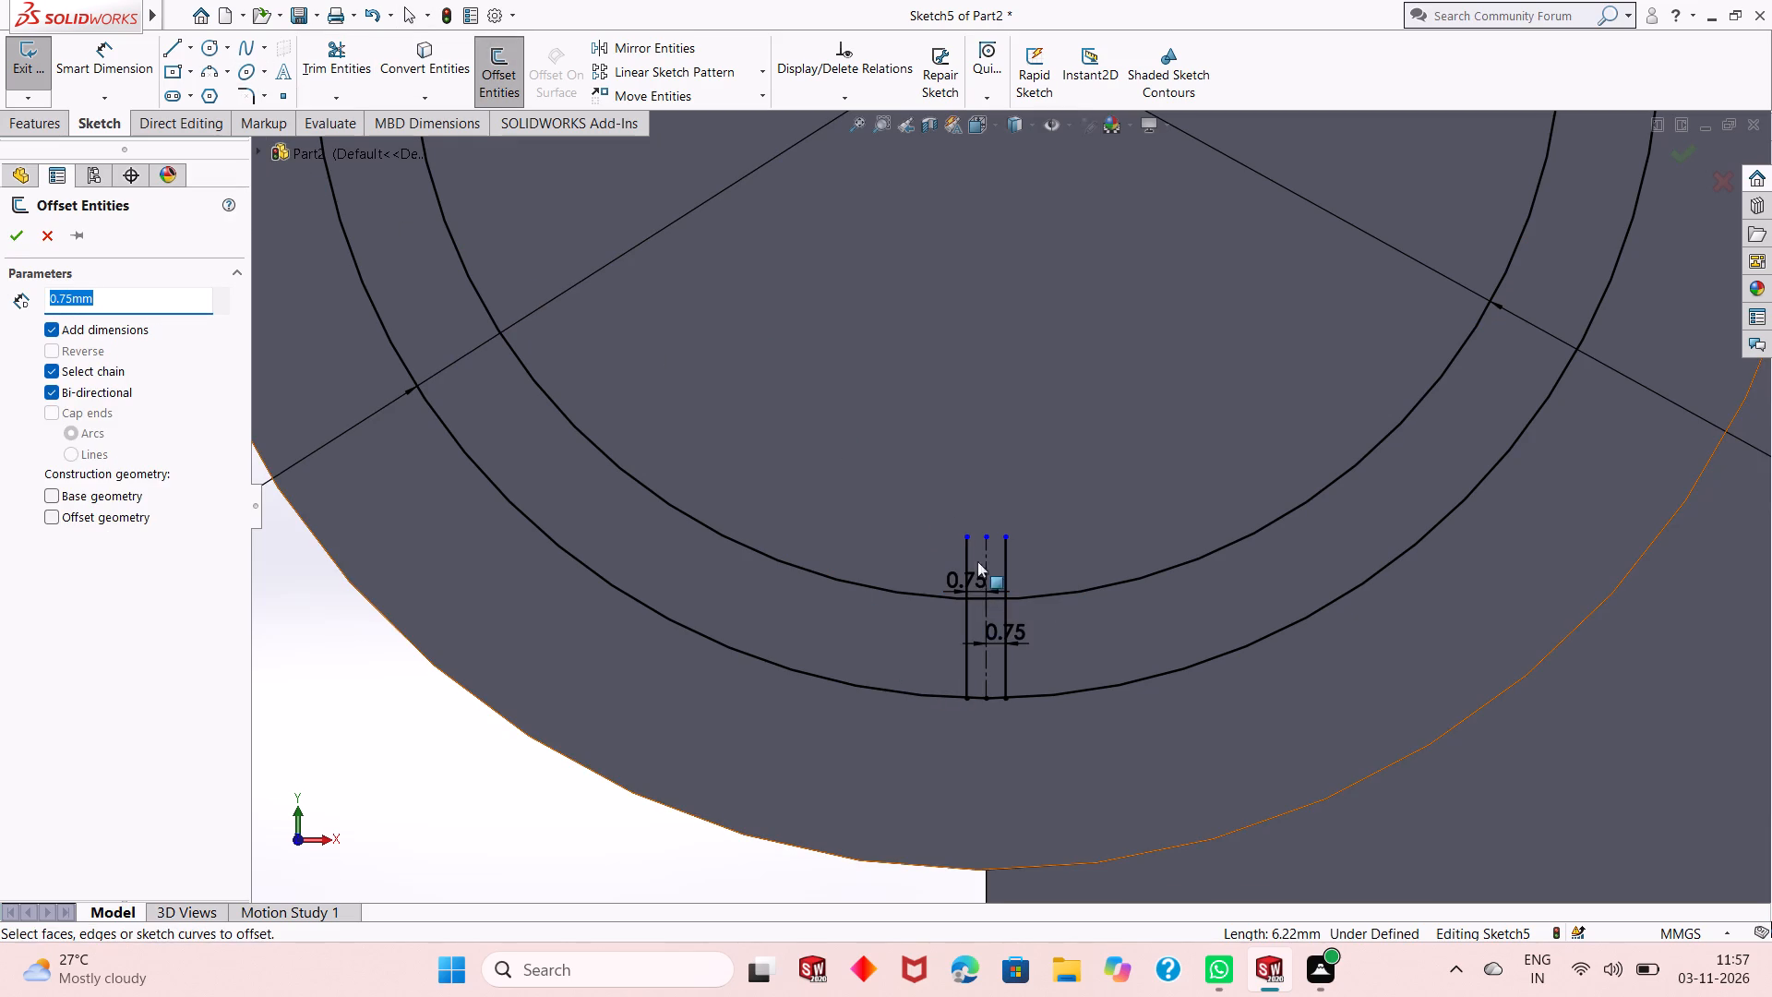
{"action": "left_click", "coordinate": [985, 547]}
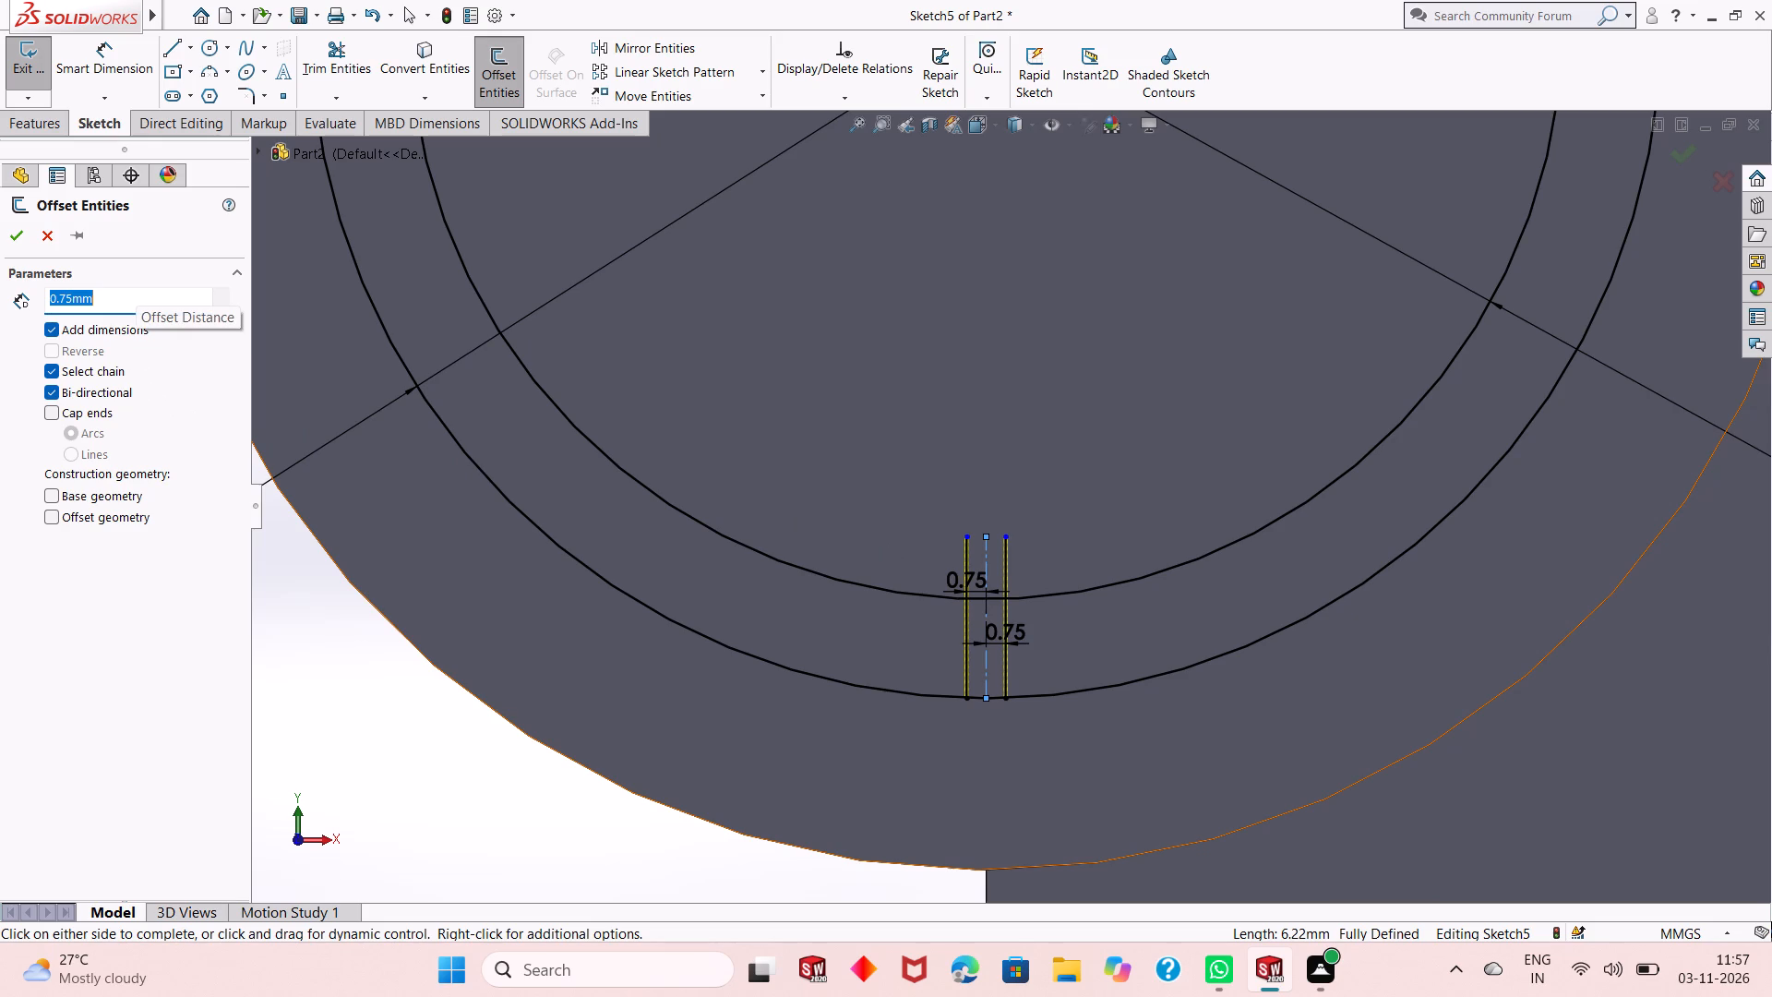
{"action": "type", "text": "4.5/"}
{"action": "key", "text": "2"}
{"action": "key", "text": "Return"}
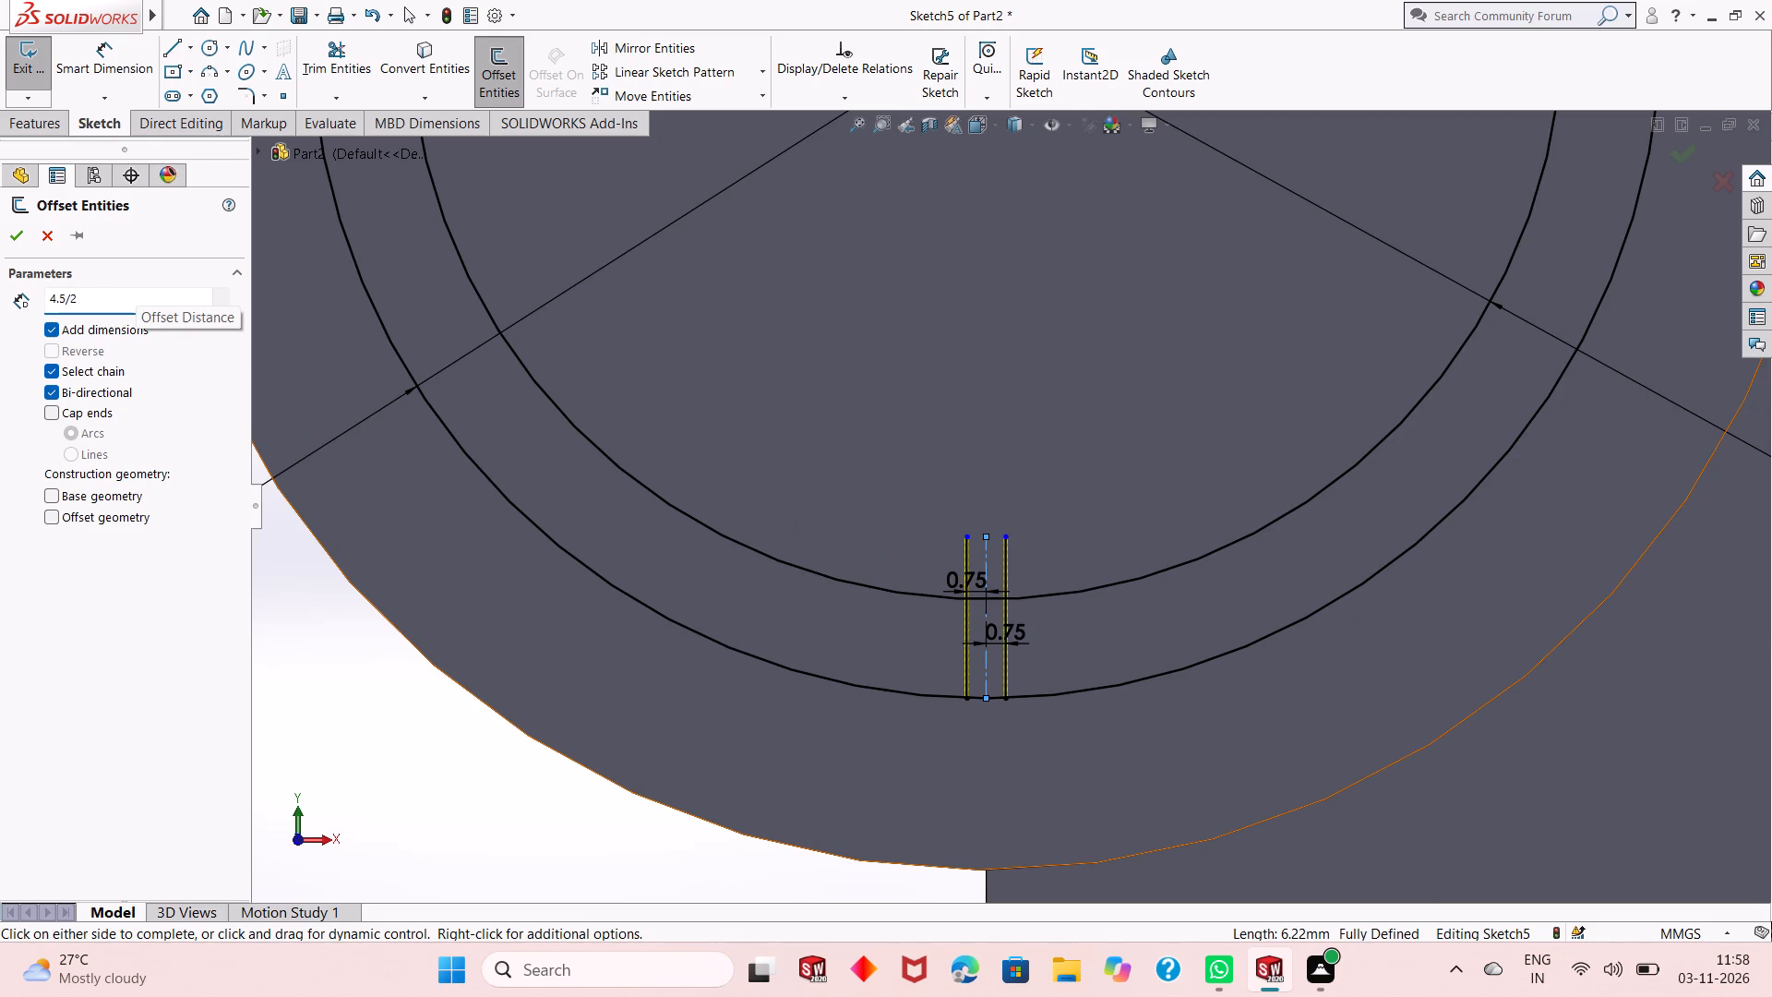
{"action": "left_click", "coordinate": [24, 246]}
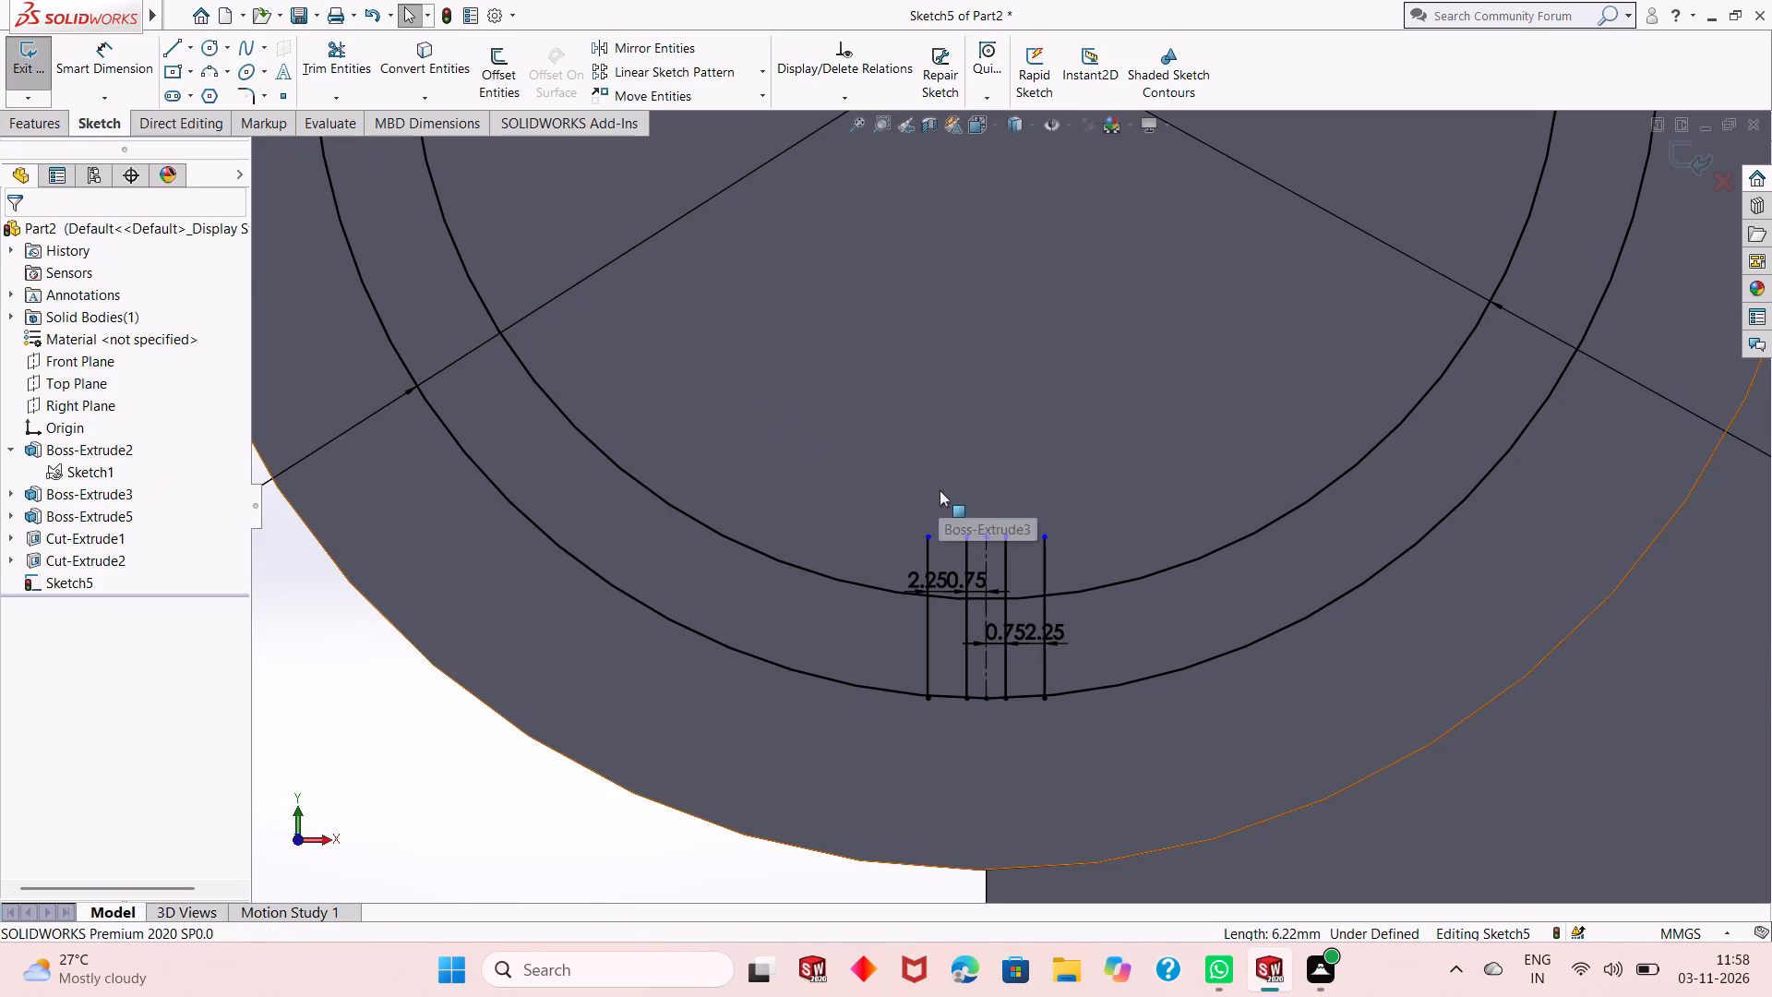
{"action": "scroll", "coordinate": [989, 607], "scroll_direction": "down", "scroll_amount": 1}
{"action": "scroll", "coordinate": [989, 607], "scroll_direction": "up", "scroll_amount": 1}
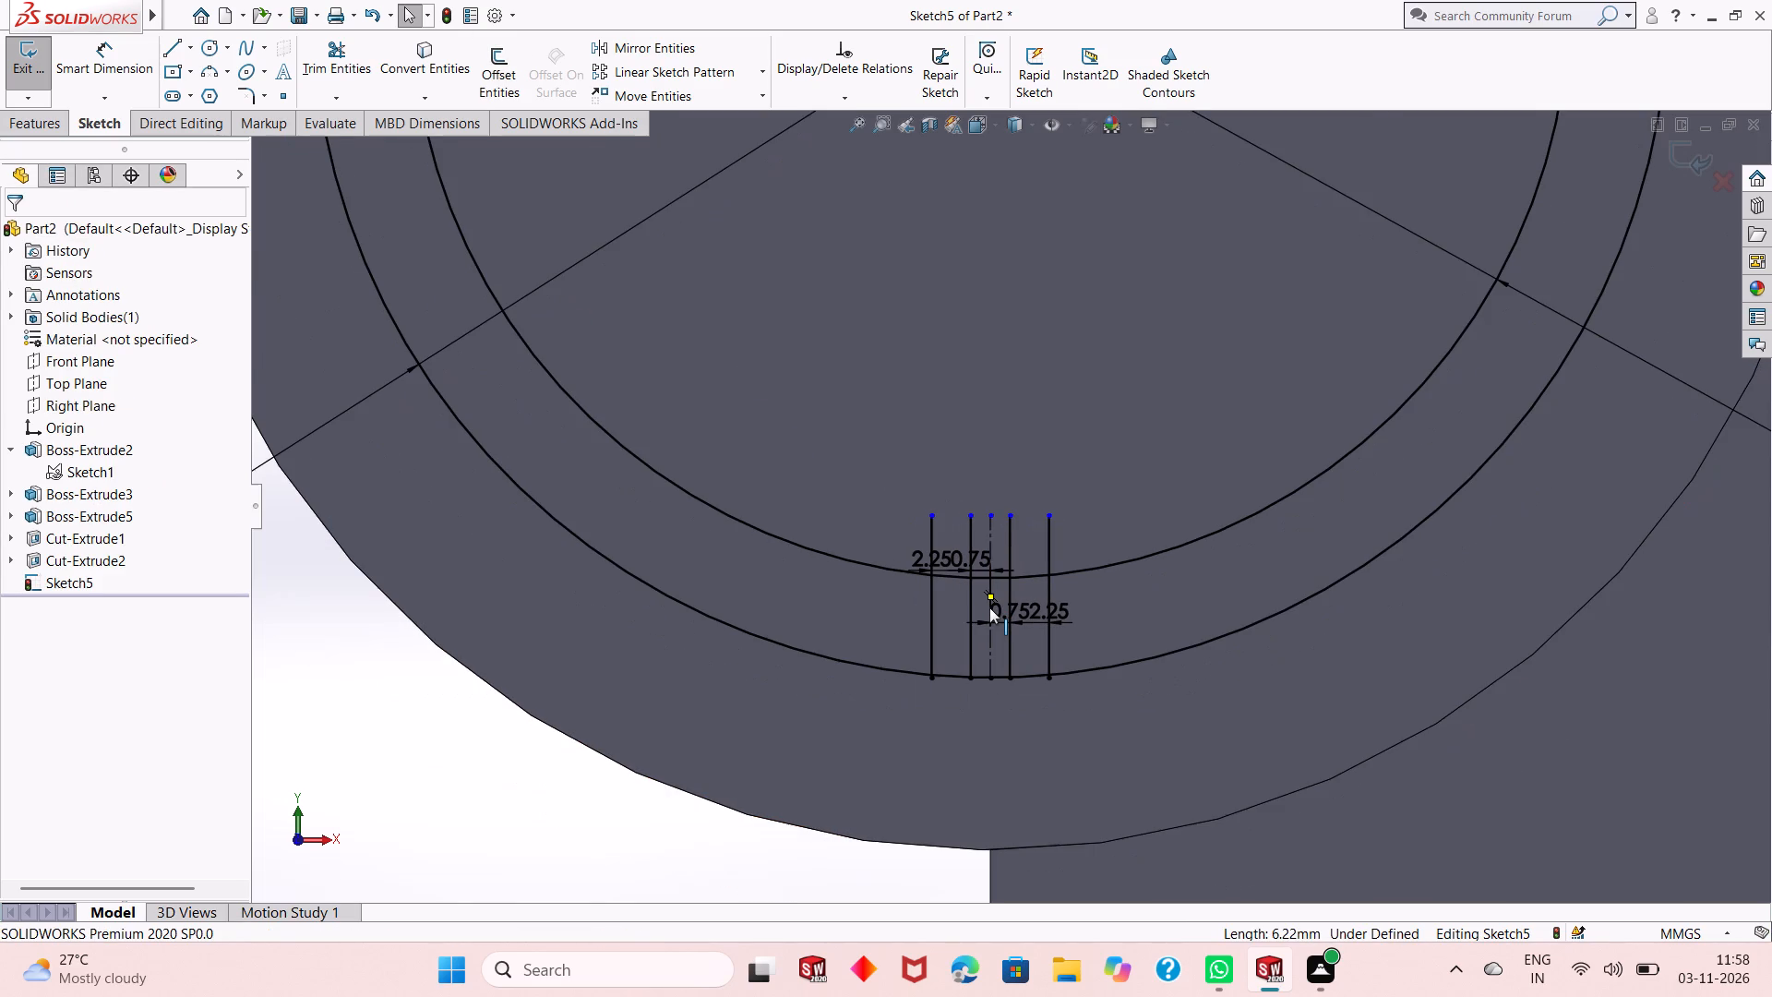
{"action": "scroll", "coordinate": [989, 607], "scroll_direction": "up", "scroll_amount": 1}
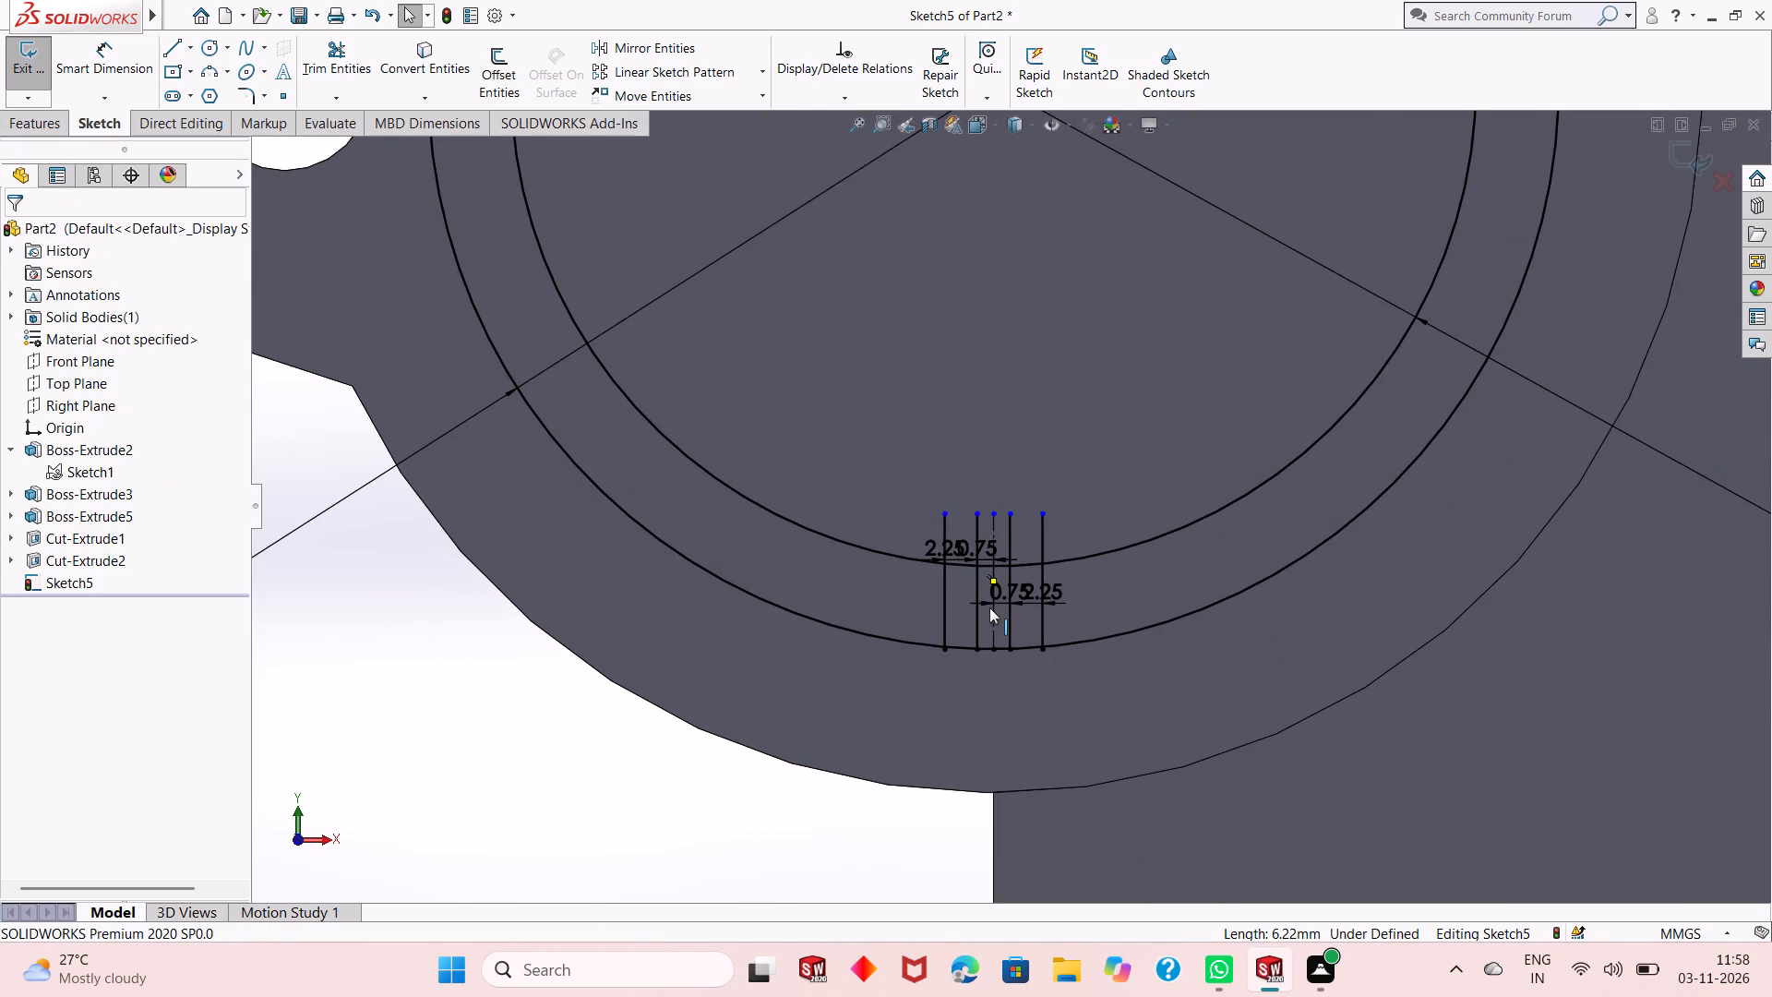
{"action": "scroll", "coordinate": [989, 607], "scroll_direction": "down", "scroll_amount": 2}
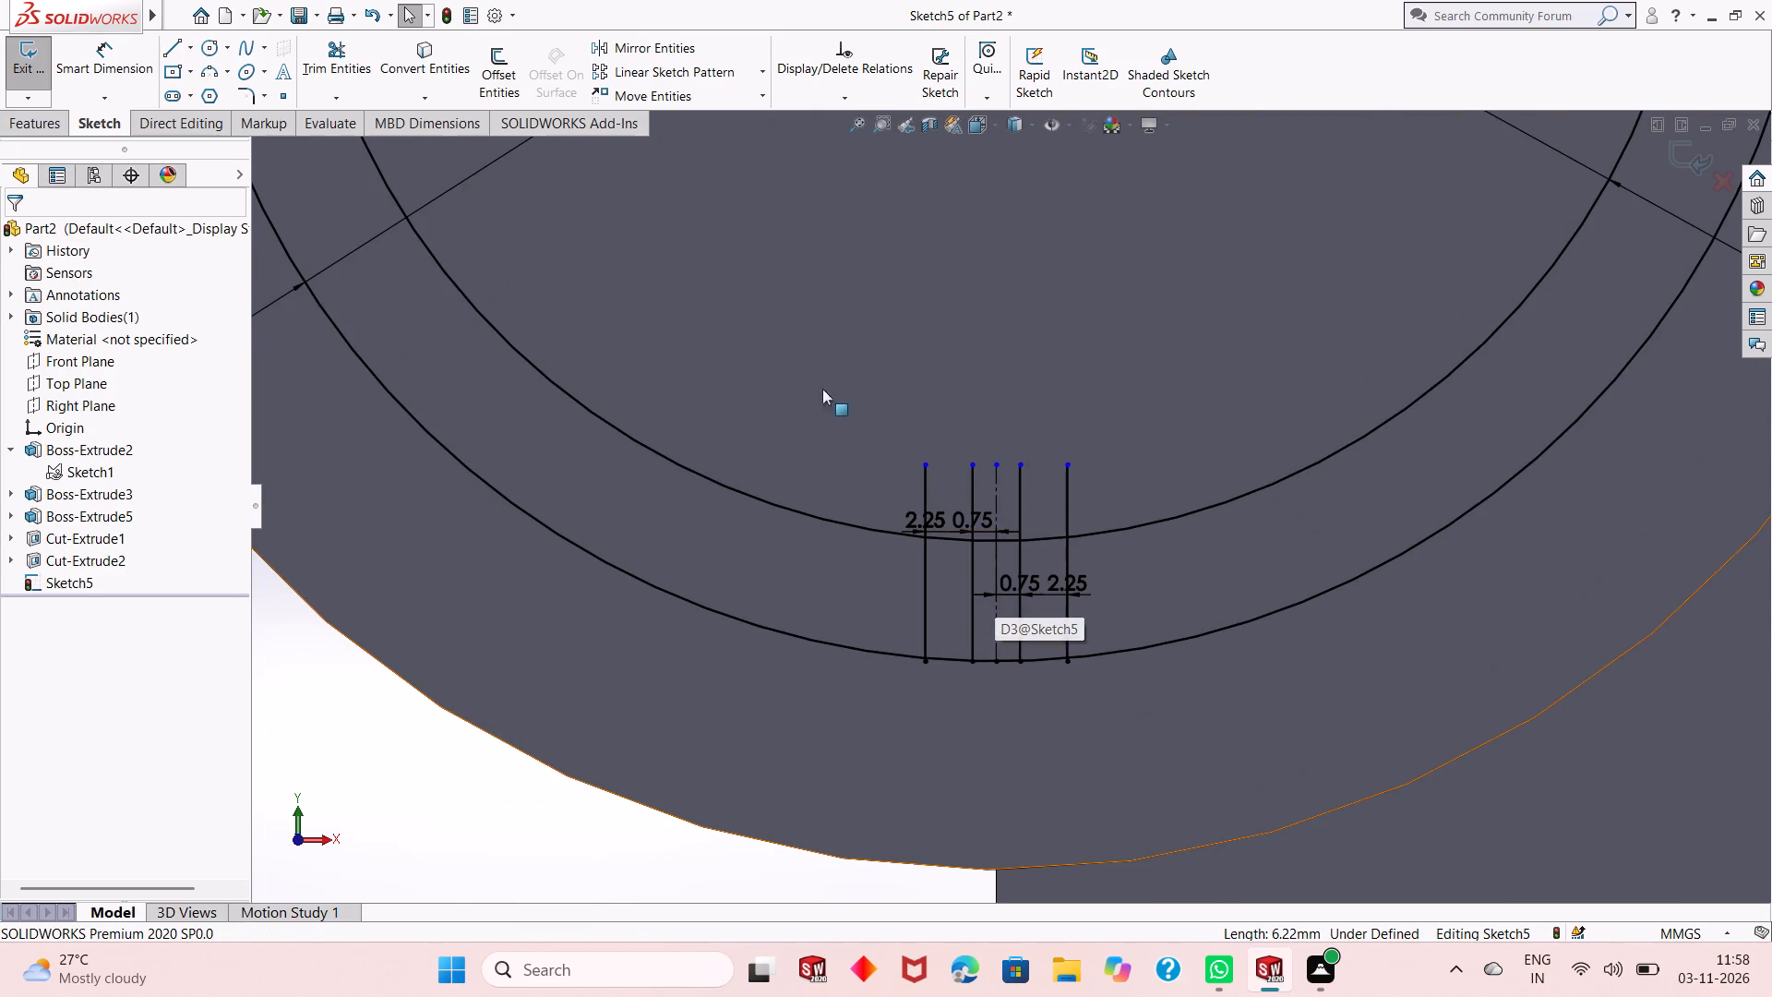
Move the 2.25 and 0.75 dimensions of the left lines above the slot lines and those of the right lines below the outer circle.
{"action": "left_click_drag", "start_coordinate": [930, 522], "coordinate": [954, 342]}
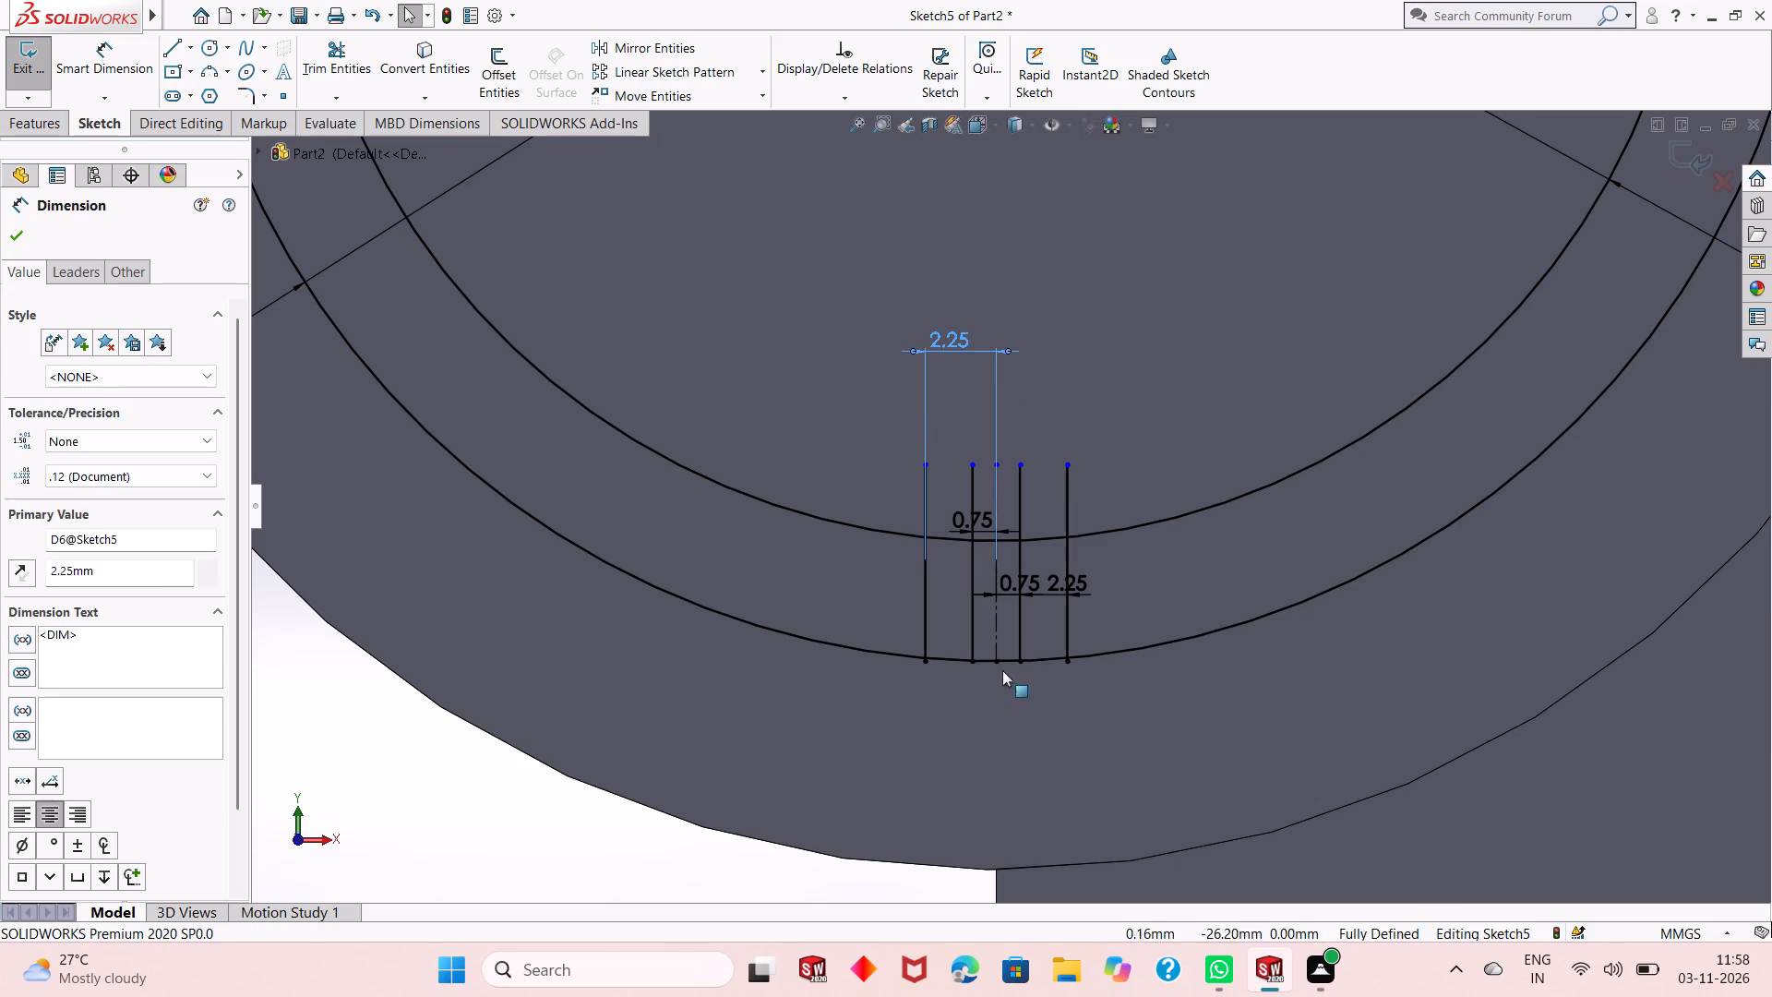
{"action": "left_click_drag", "start_coordinate": [981, 518], "coordinate": [976, 384]}
{"action": "left_click_drag", "start_coordinate": [1008, 581], "coordinate": [1037, 759]}
{"action": "left_click_drag", "start_coordinate": [1075, 571], "coordinate": [1086, 694]}
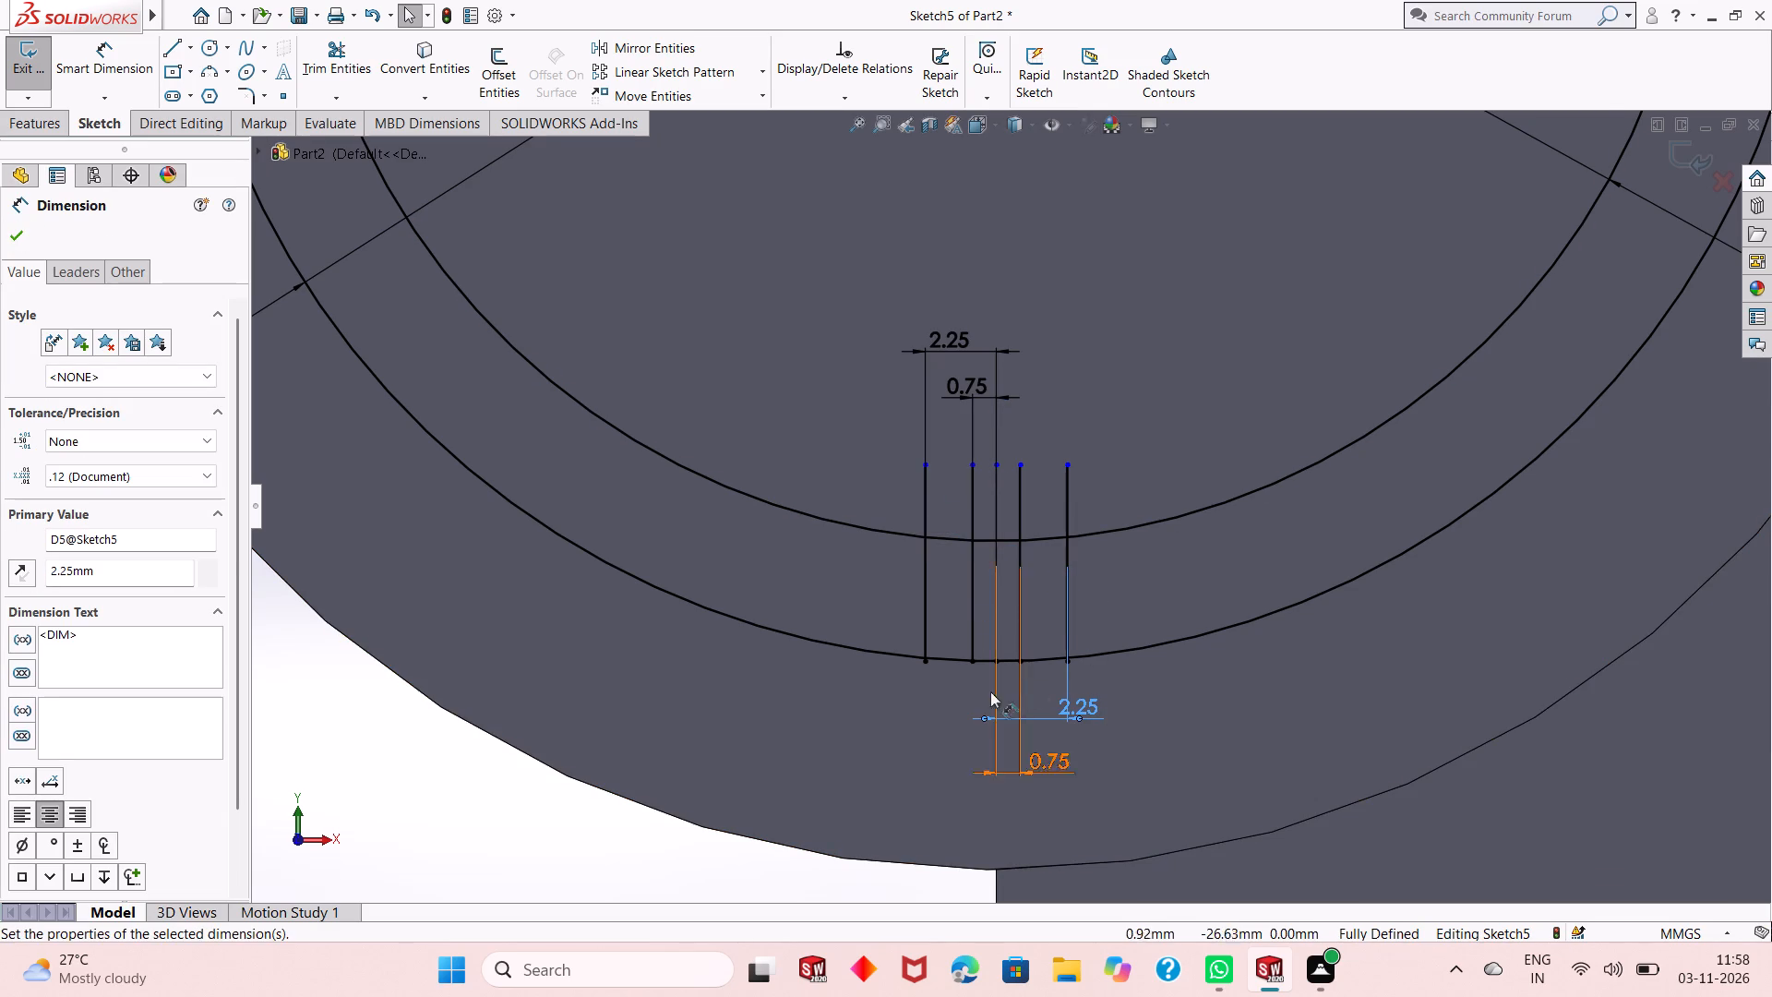
{"action": "left_click", "coordinate": [585, 821]}
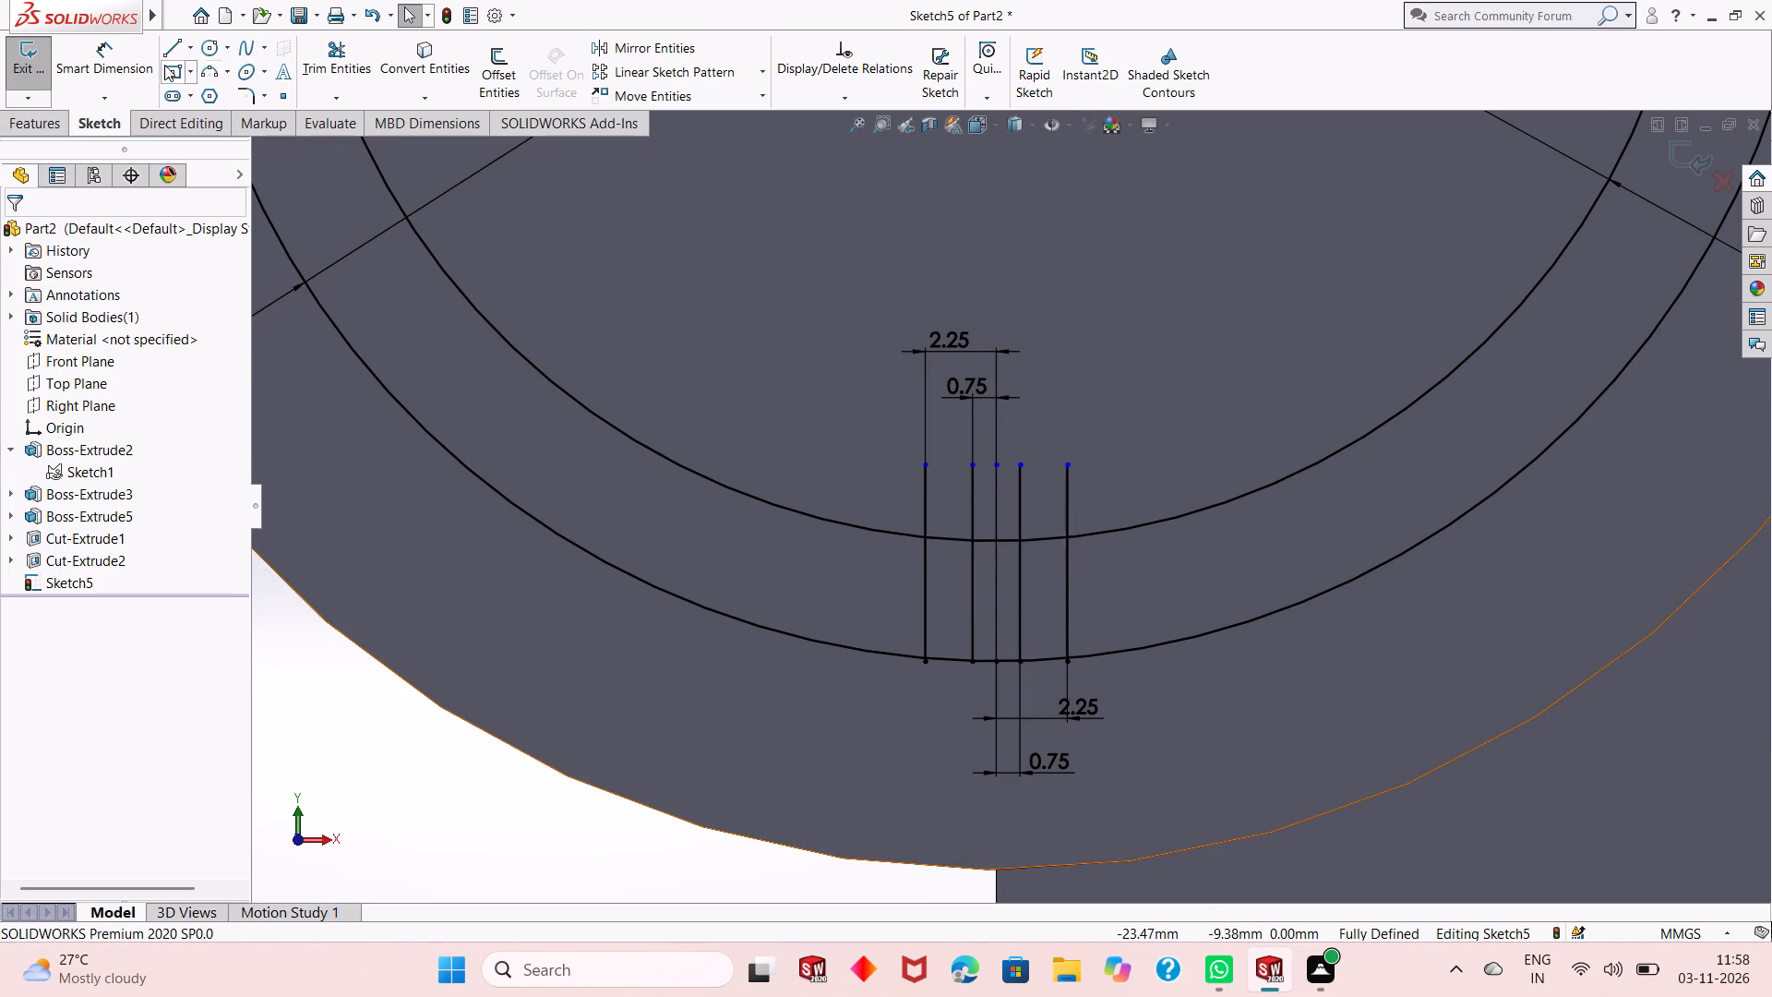
Trim off the upper ends of the four offset lines that extend inside the inner circle.
{"action": "left_click", "coordinate": [333, 75]}
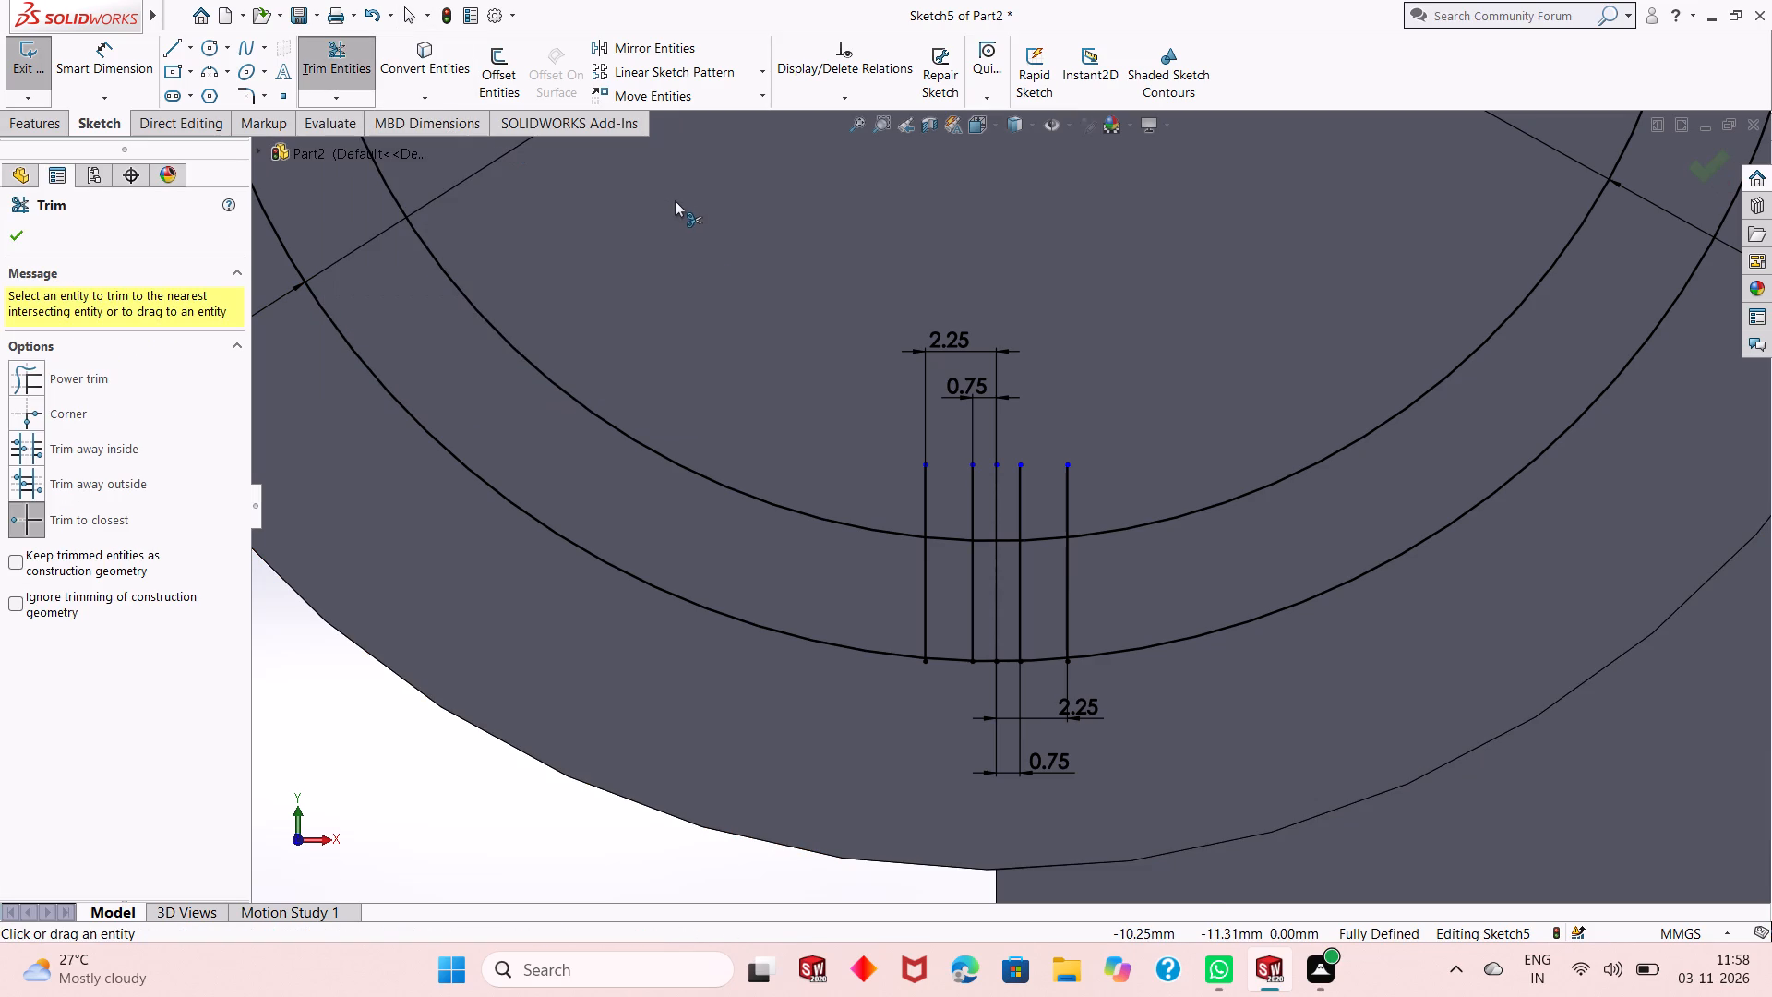
{"action": "left_click", "coordinate": [972, 517]}
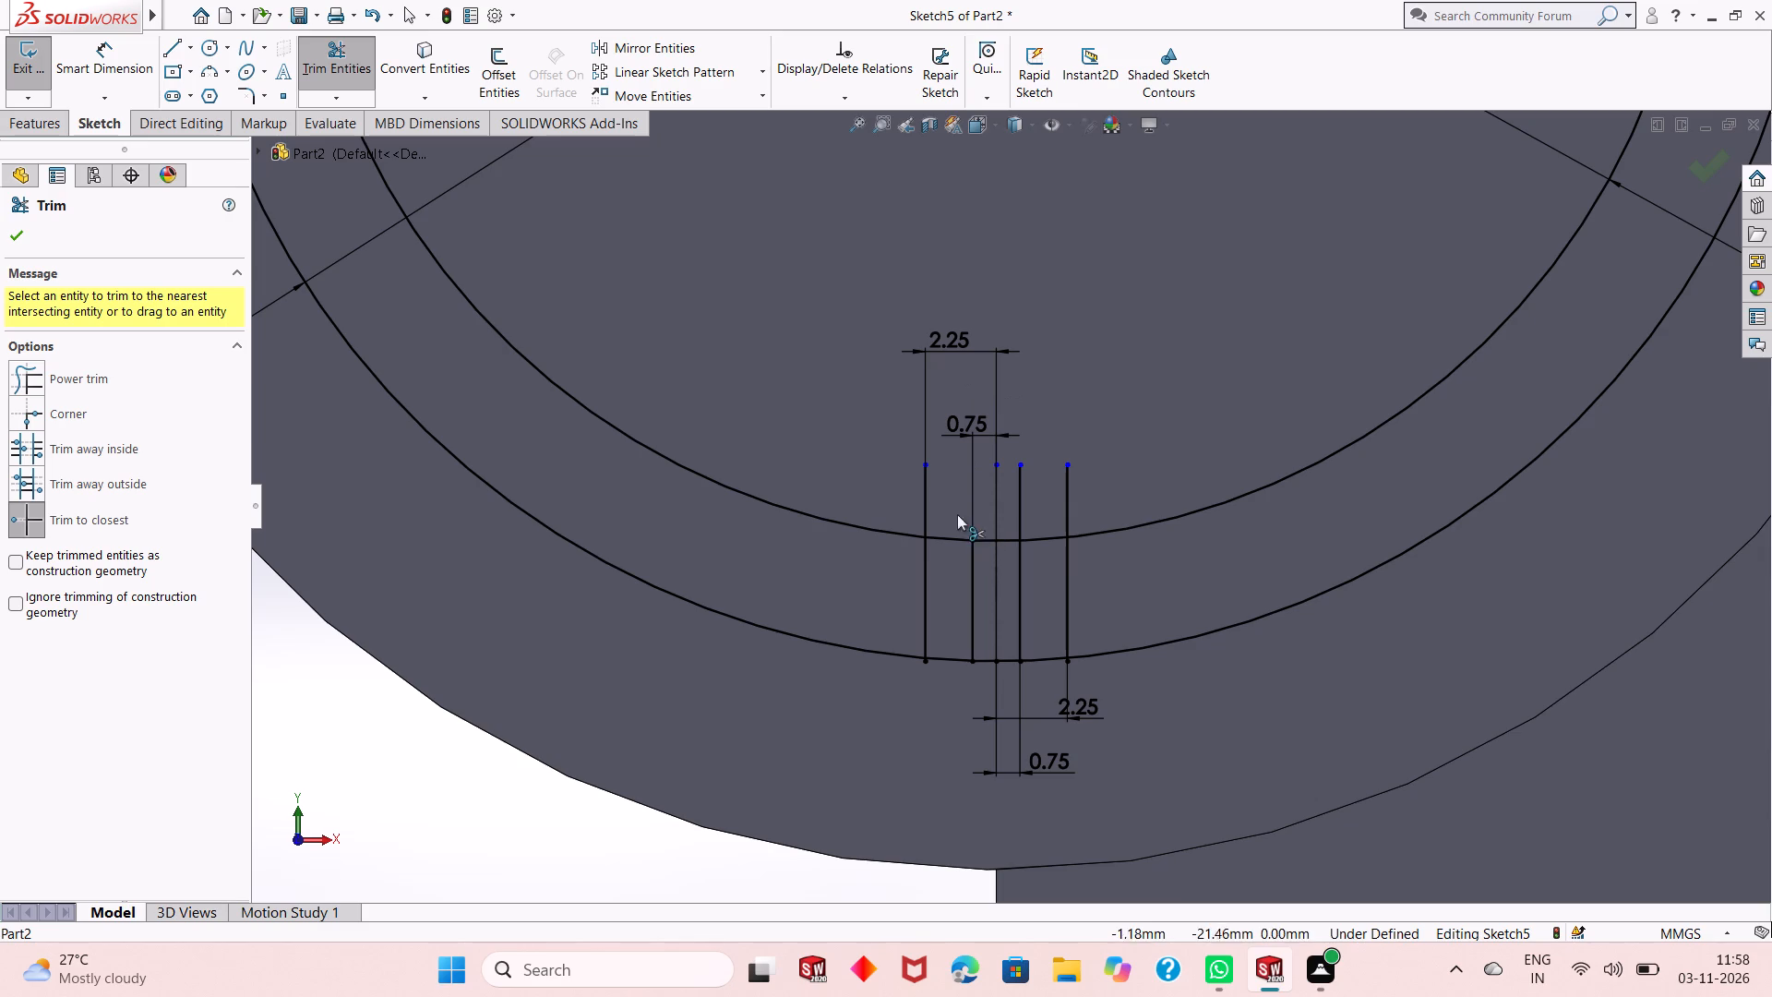
{"action": "left_click", "coordinate": [928, 476]}
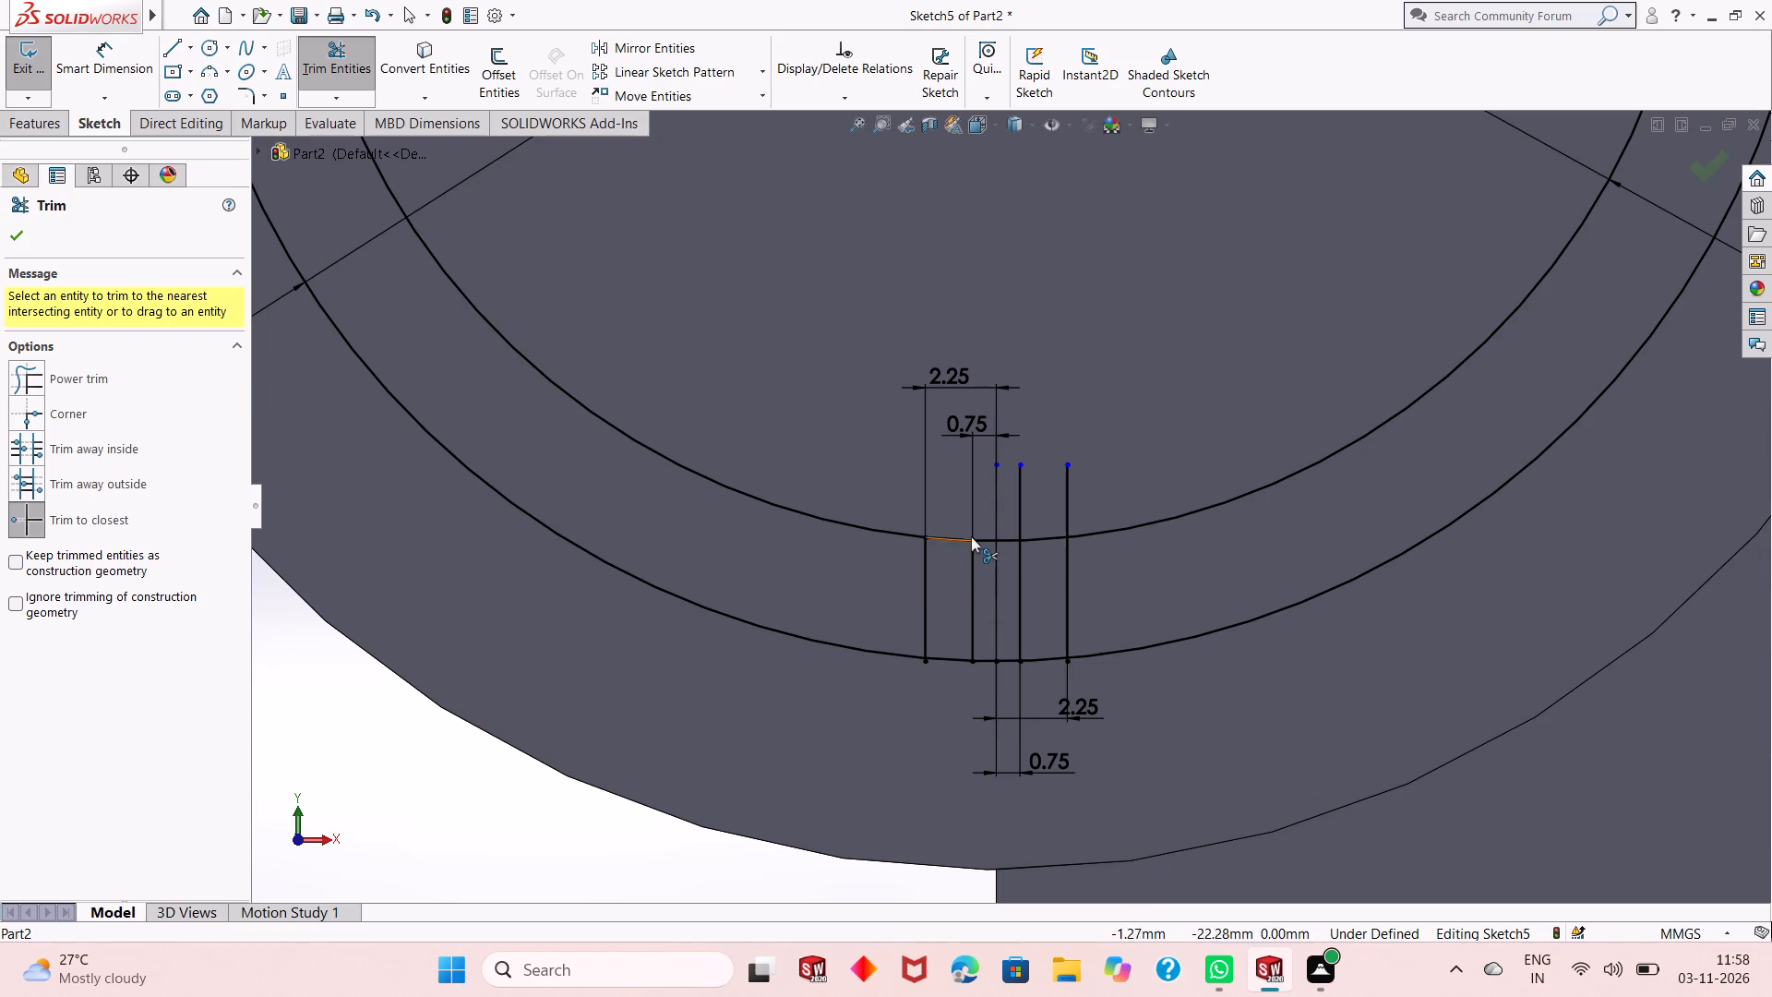
{"action": "scroll", "coordinate": [970, 595], "scroll_direction": "up", "scroll_amount": 1}
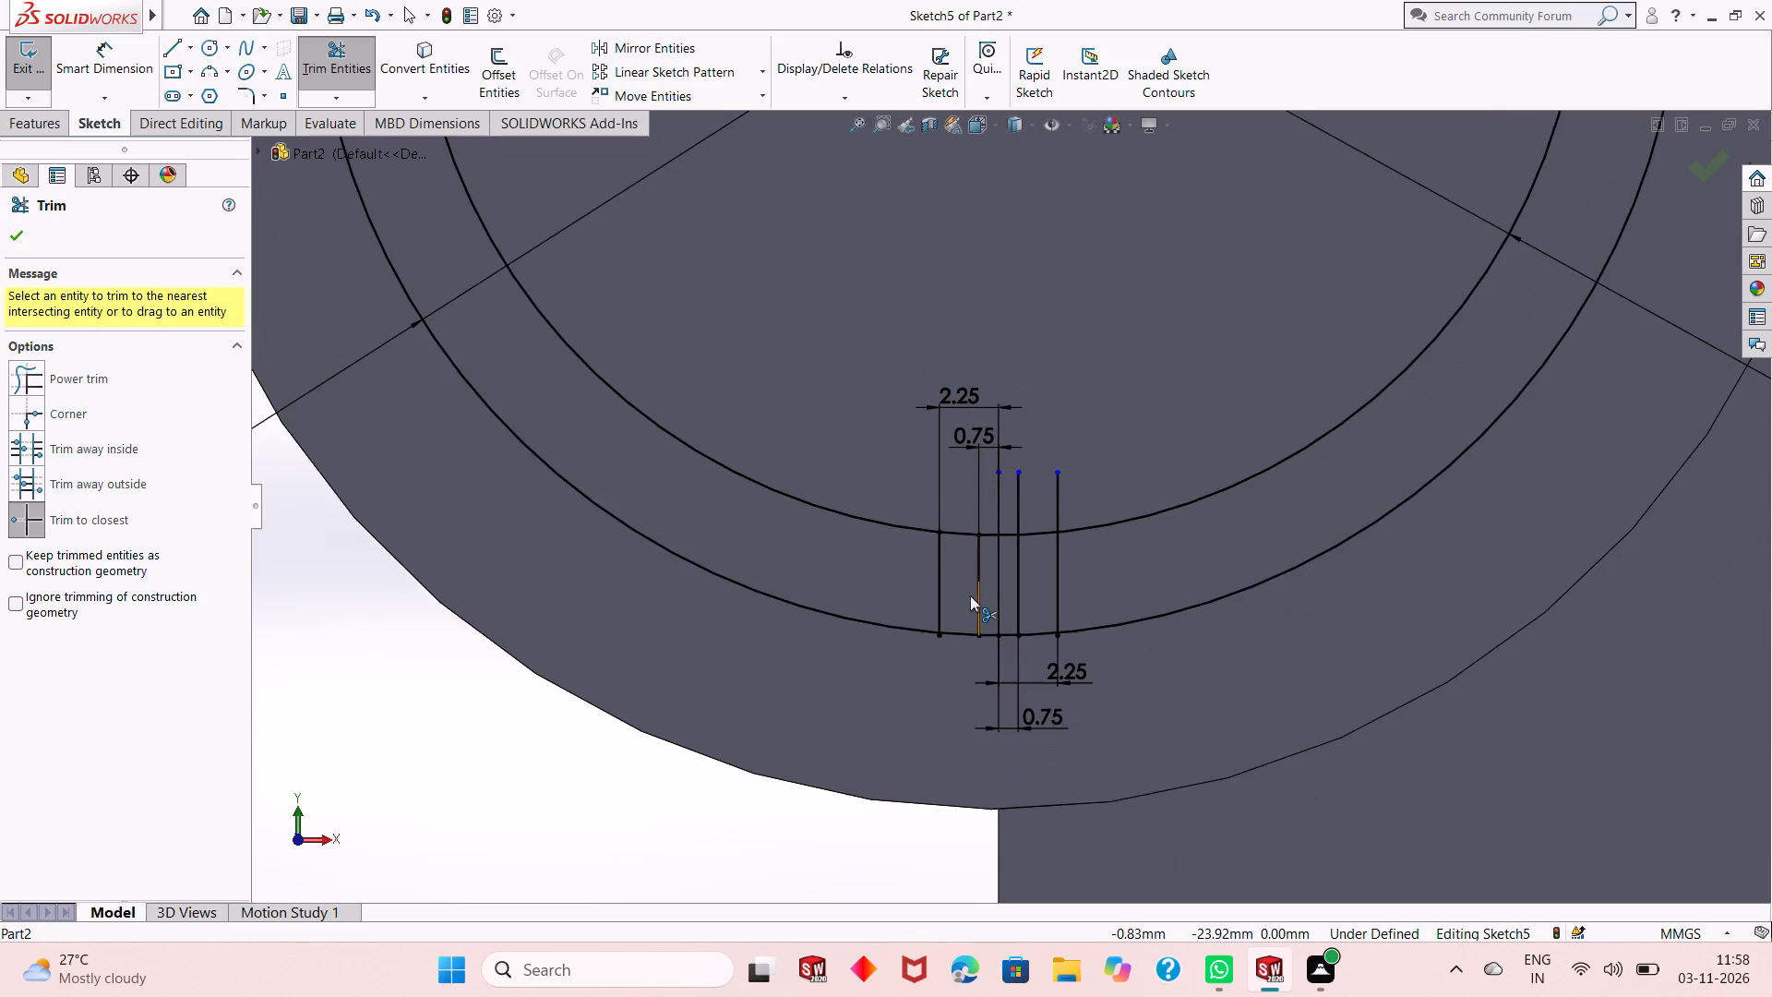
{"action": "scroll", "coordinate": [970, 597], "scroll_direction": "up", "scroll_amount": 1}
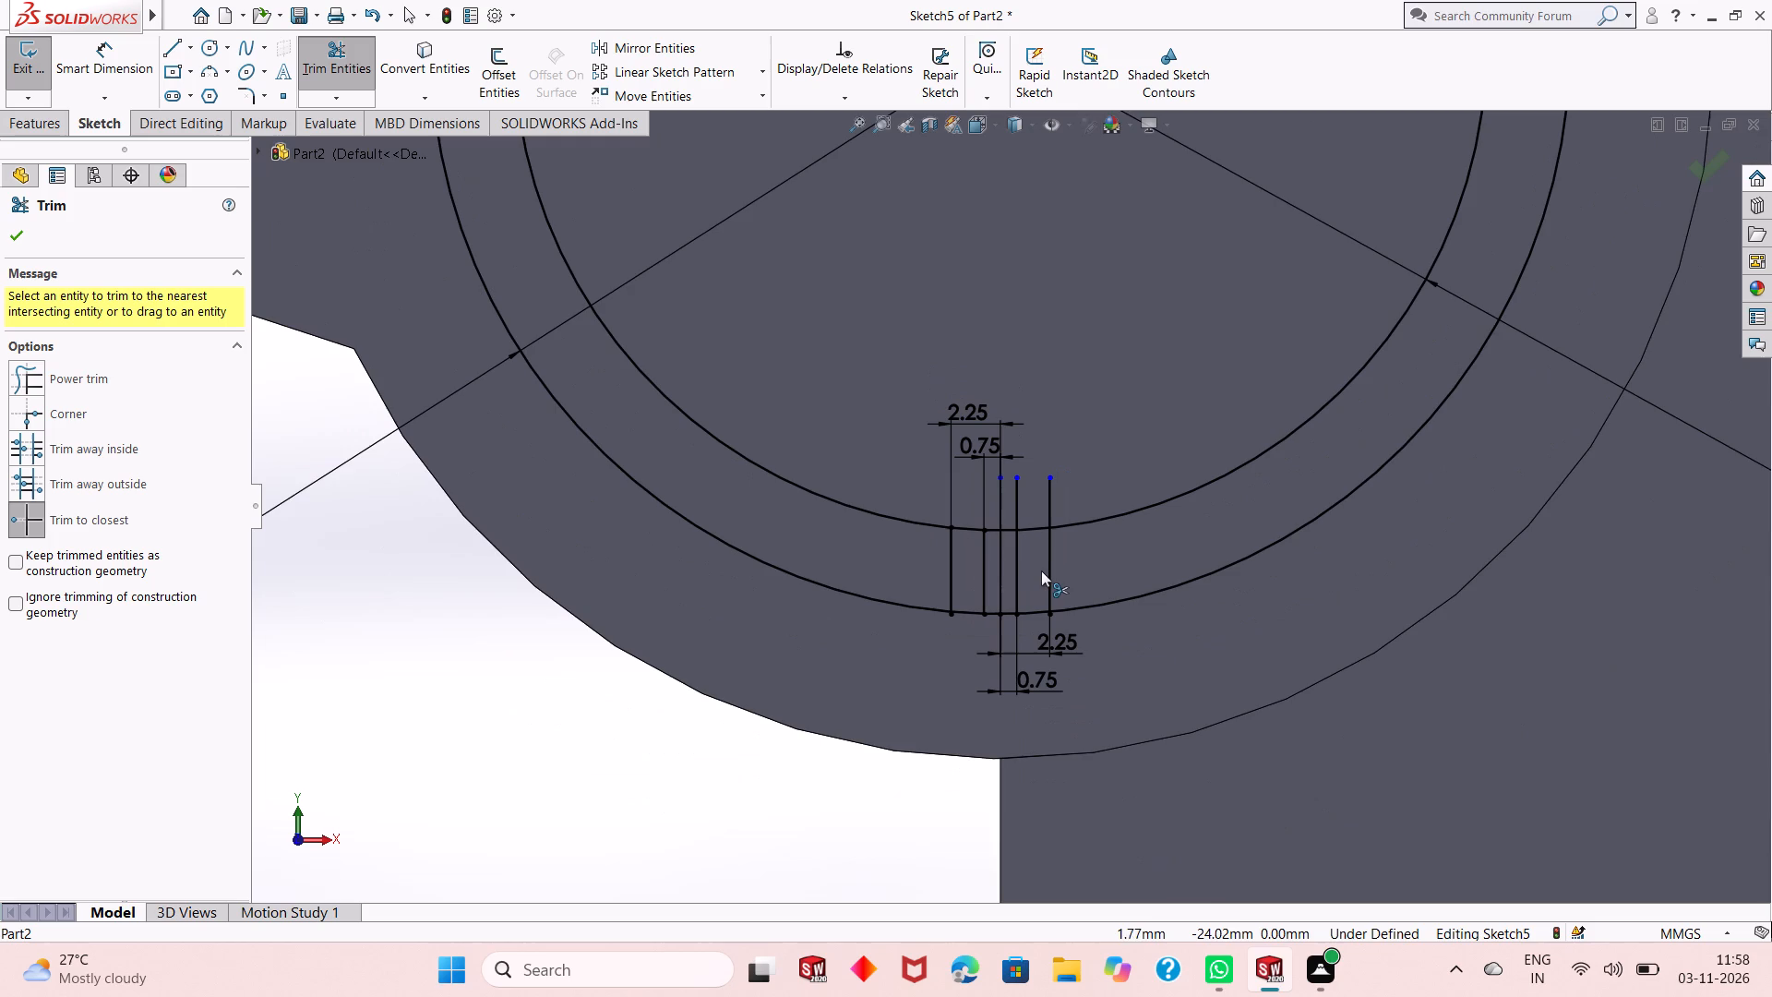
{"action": "scroll", "coordinate": [1028, 539], "scroll_direction": "down", "scroll_amount": 2}
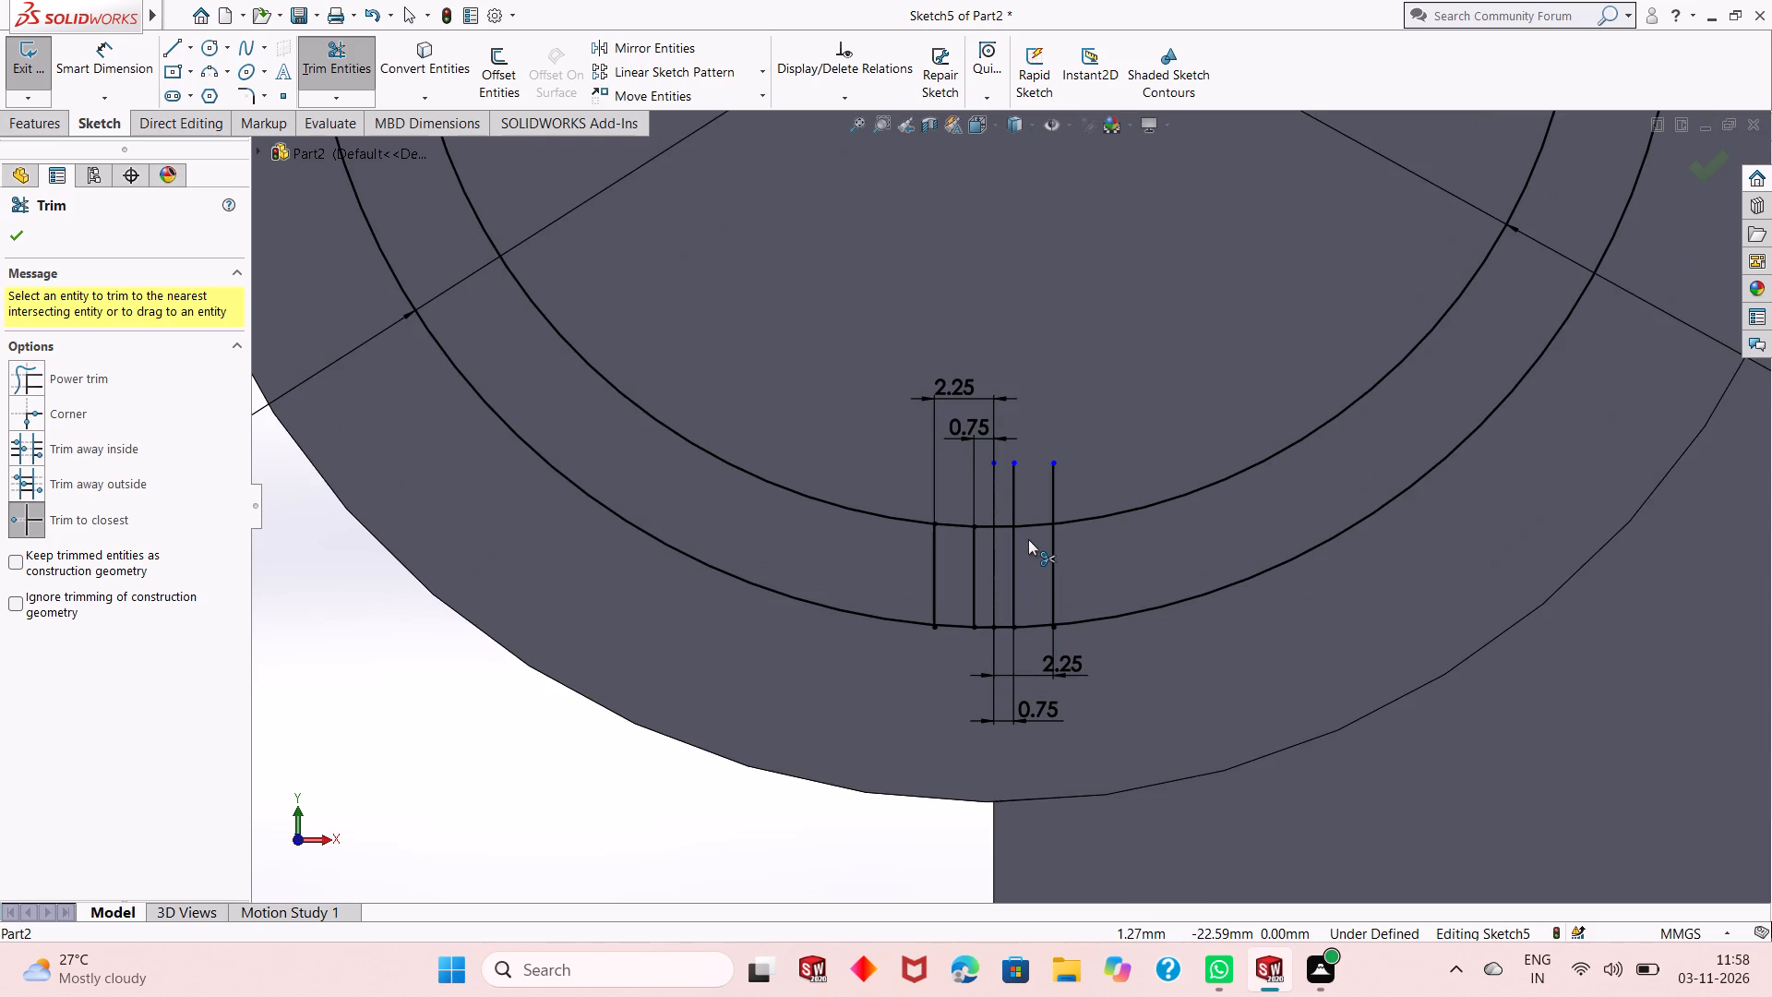
{"action": "scroll", "coordinate": [1024, 505], "scroll_direction": "down", "scroll_amount": 2}
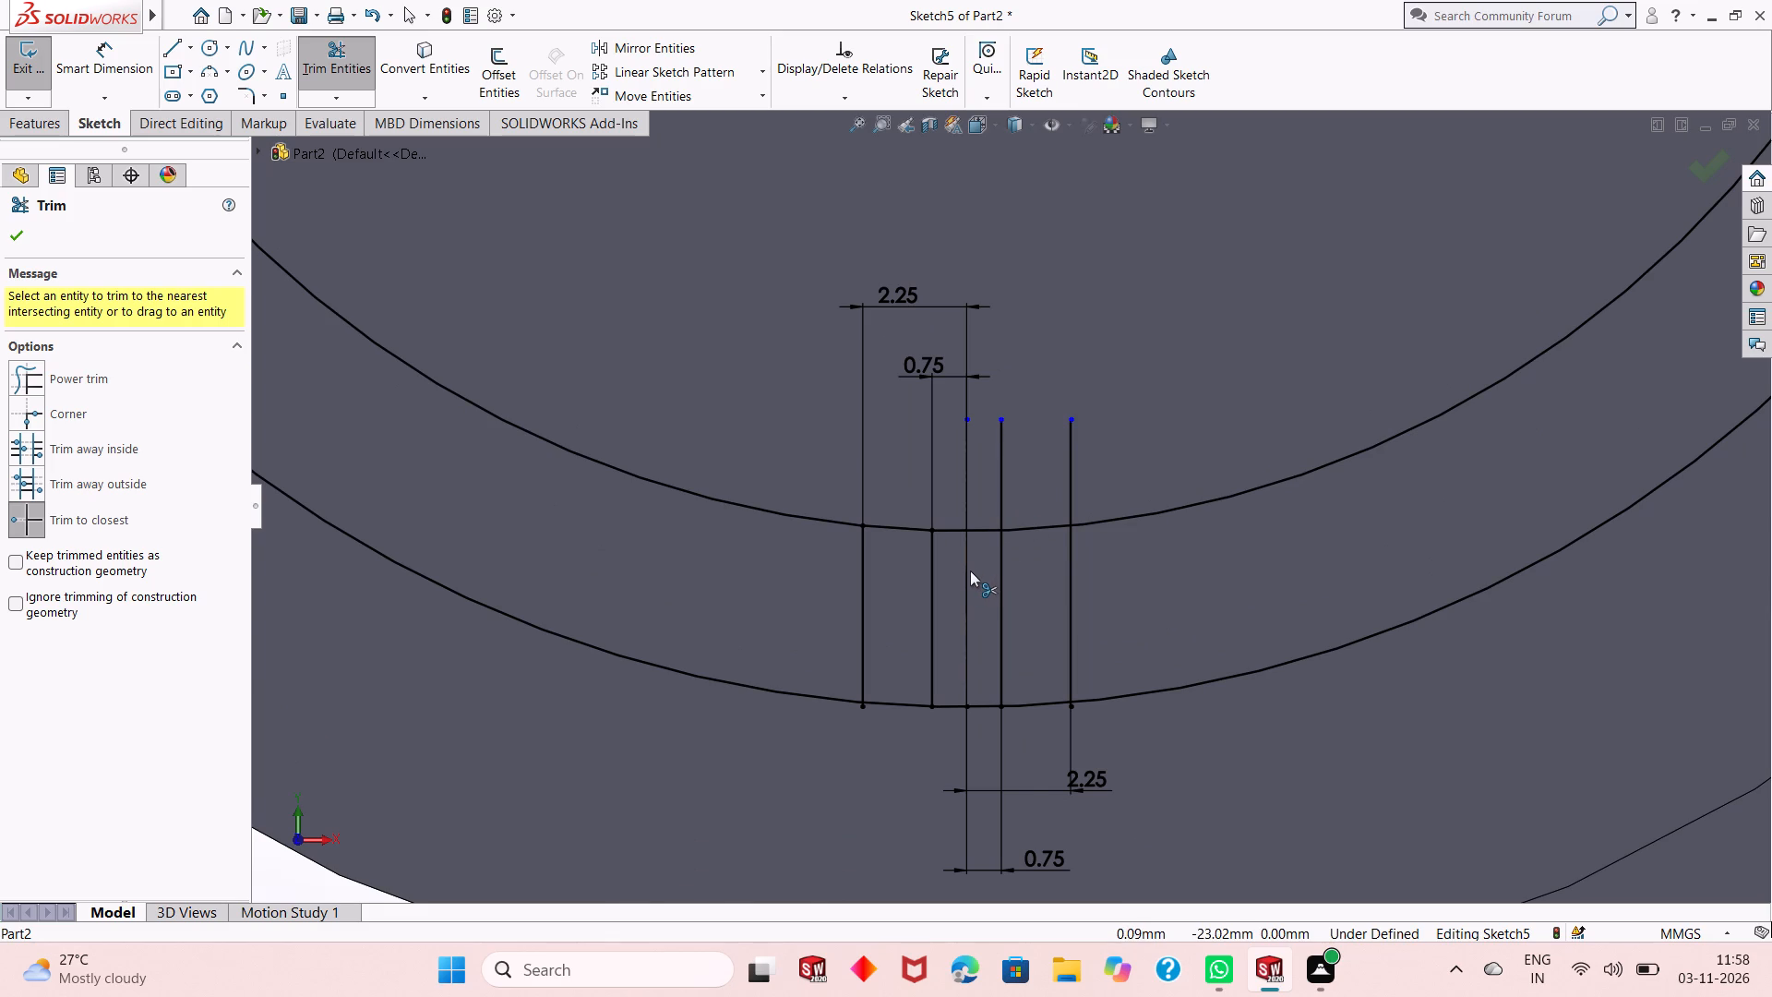
{"action": "scroll", "coordinate": [970, 571], "scroll_direction": "up", "scroll_amount": 2}
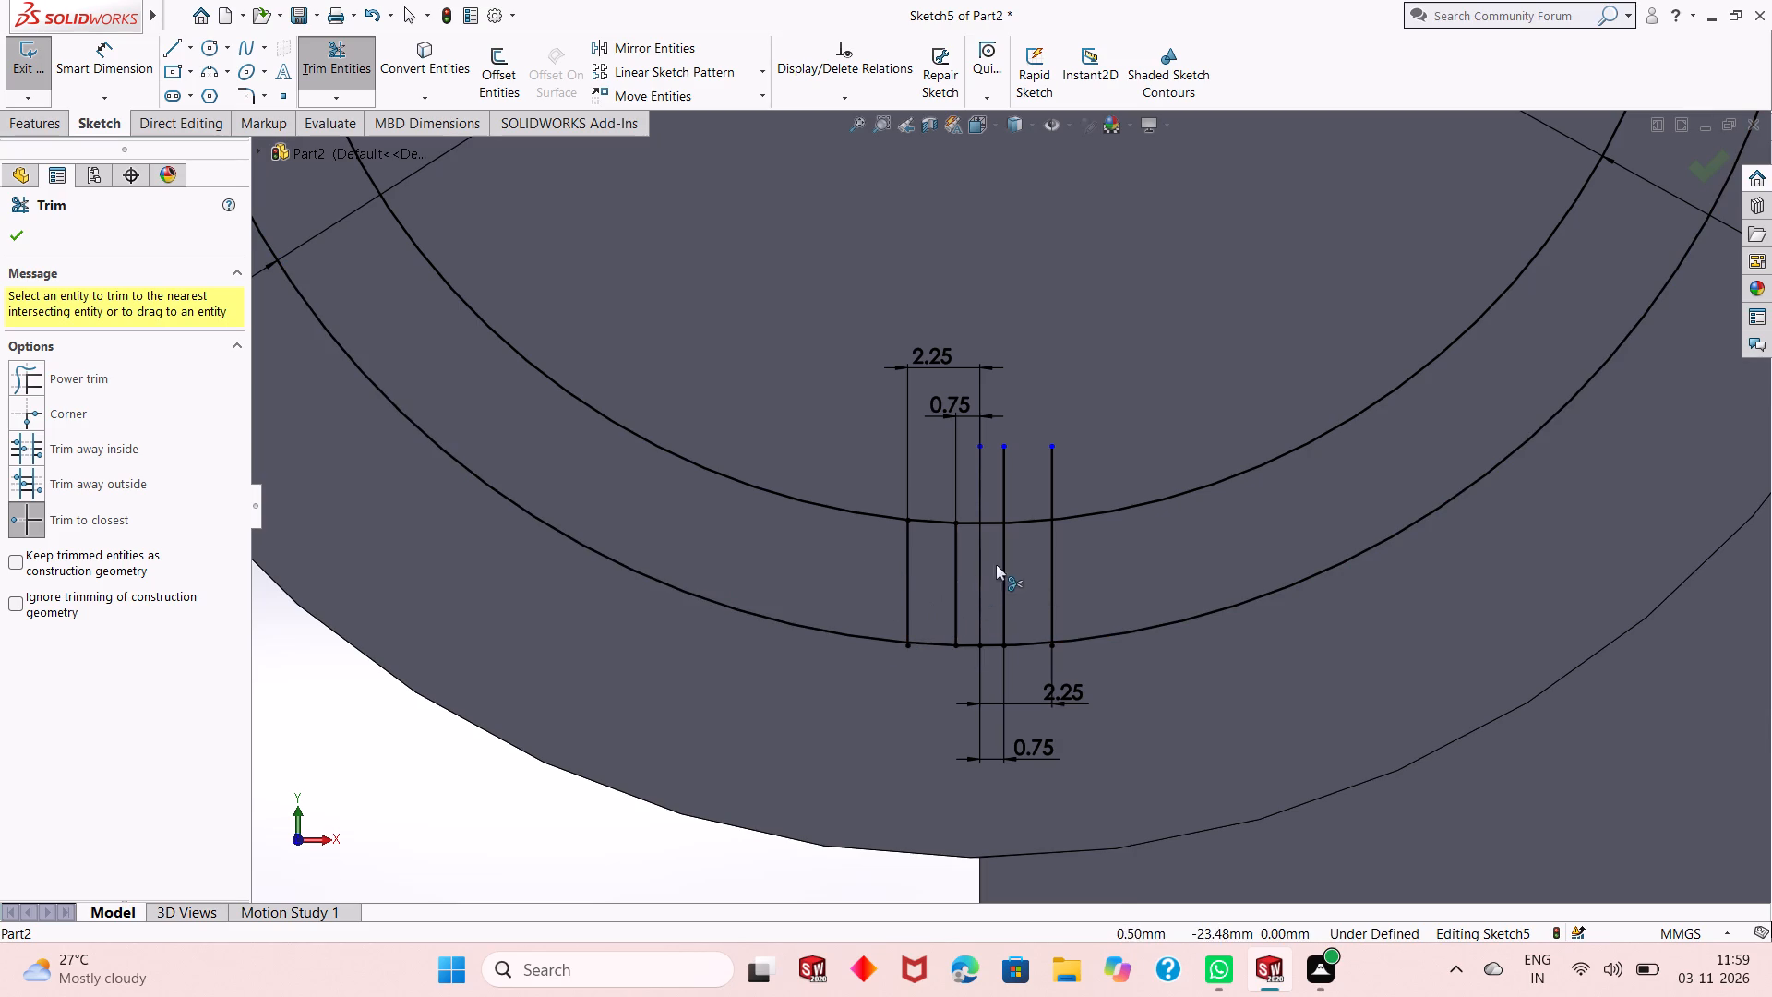
{"action": "left_click", "coordinate": [1001, 471]}
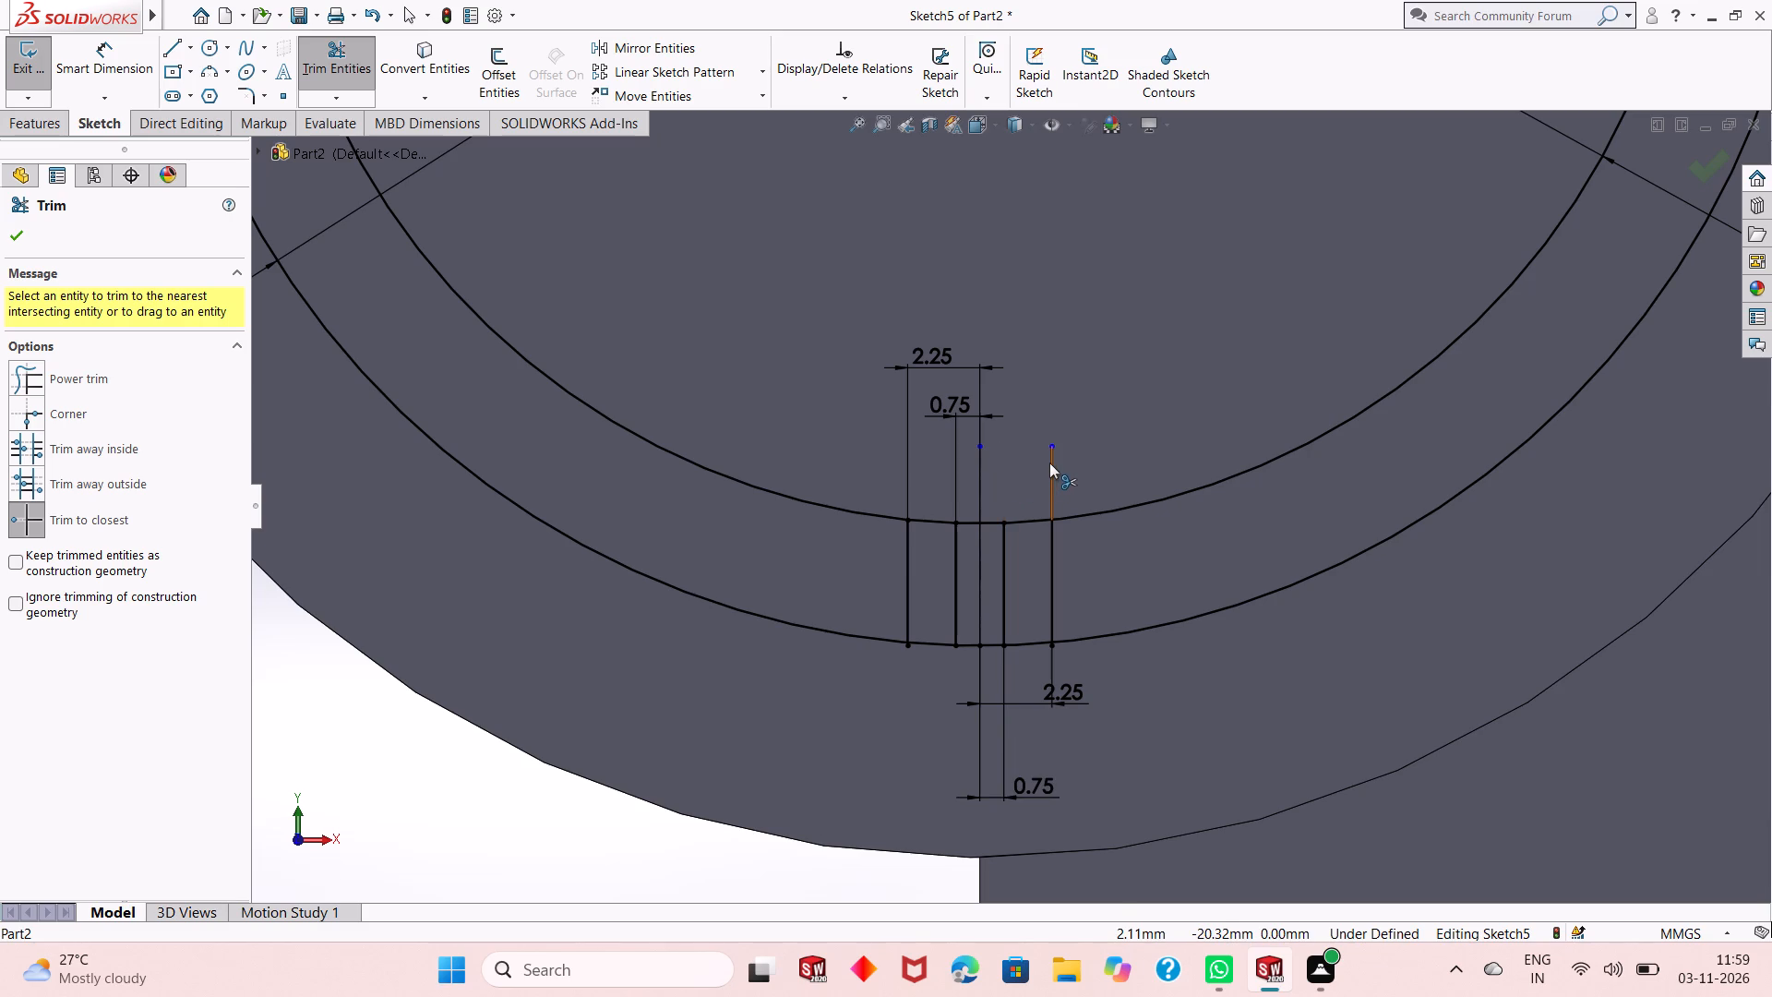
{"action": "left_click", "coordinate": [1049, 462]}
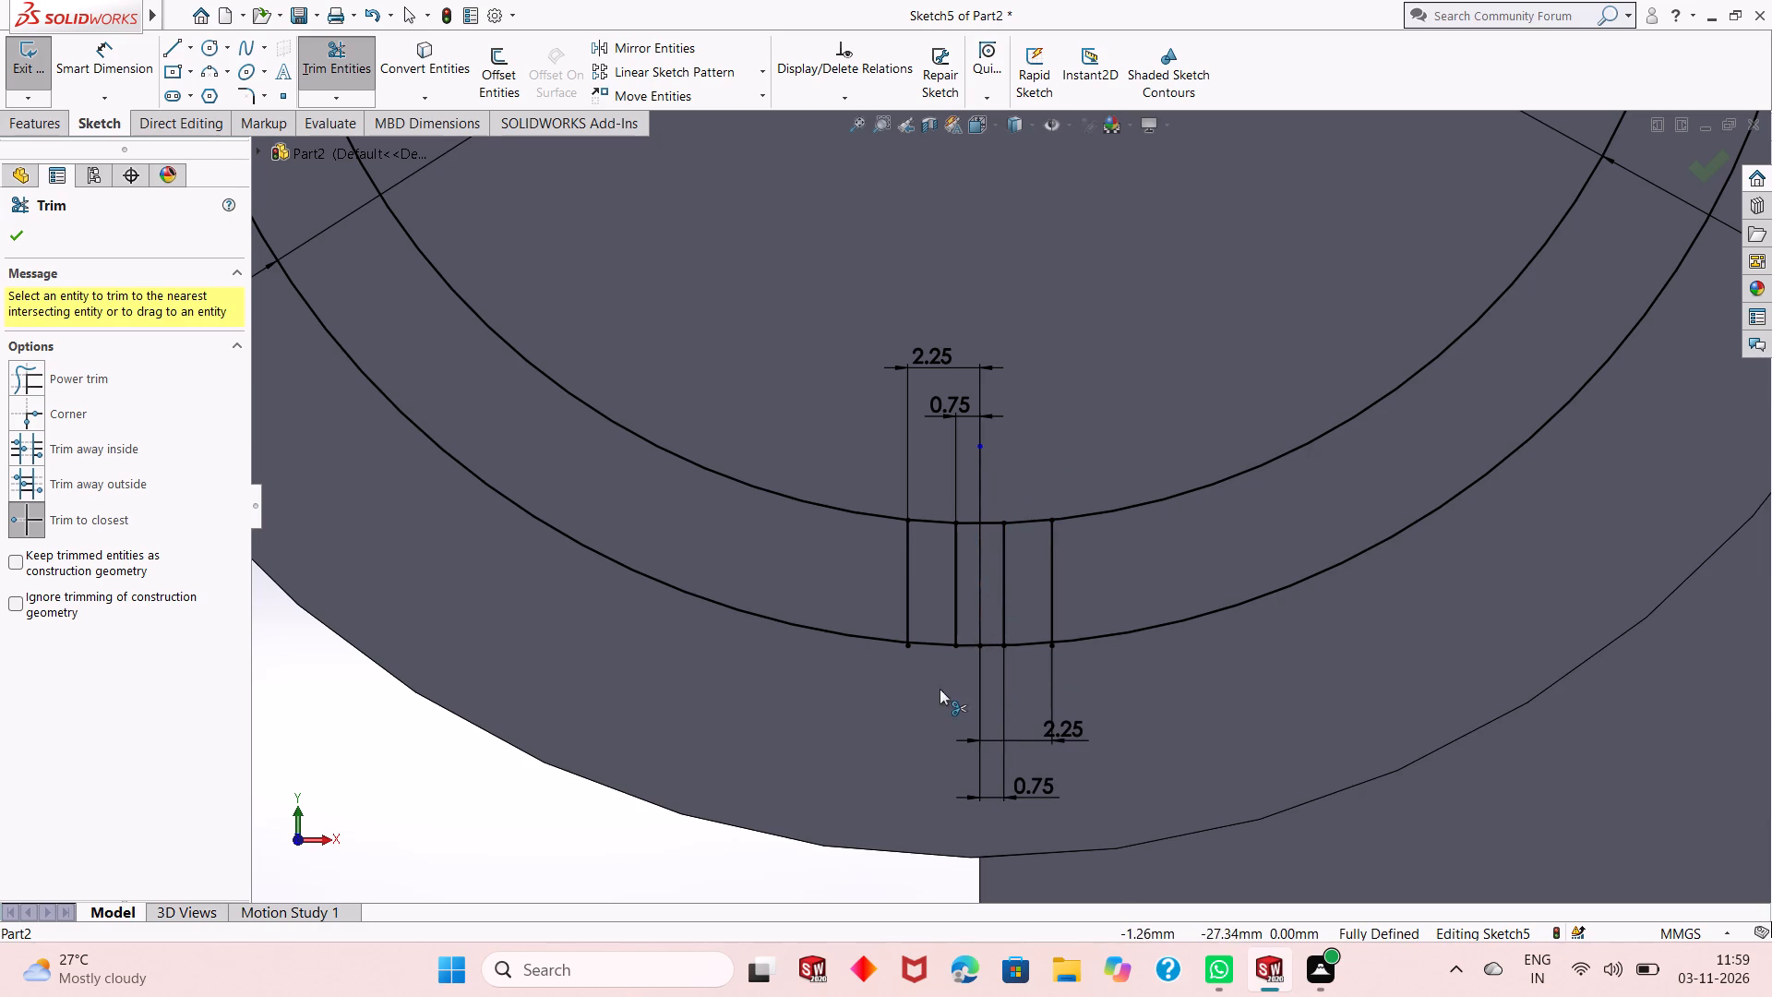
Trim away the inner circle's arc between the inner pair of slot lines and finish trimming.
{"action": "left_click", "coordinate": [969, 522]}
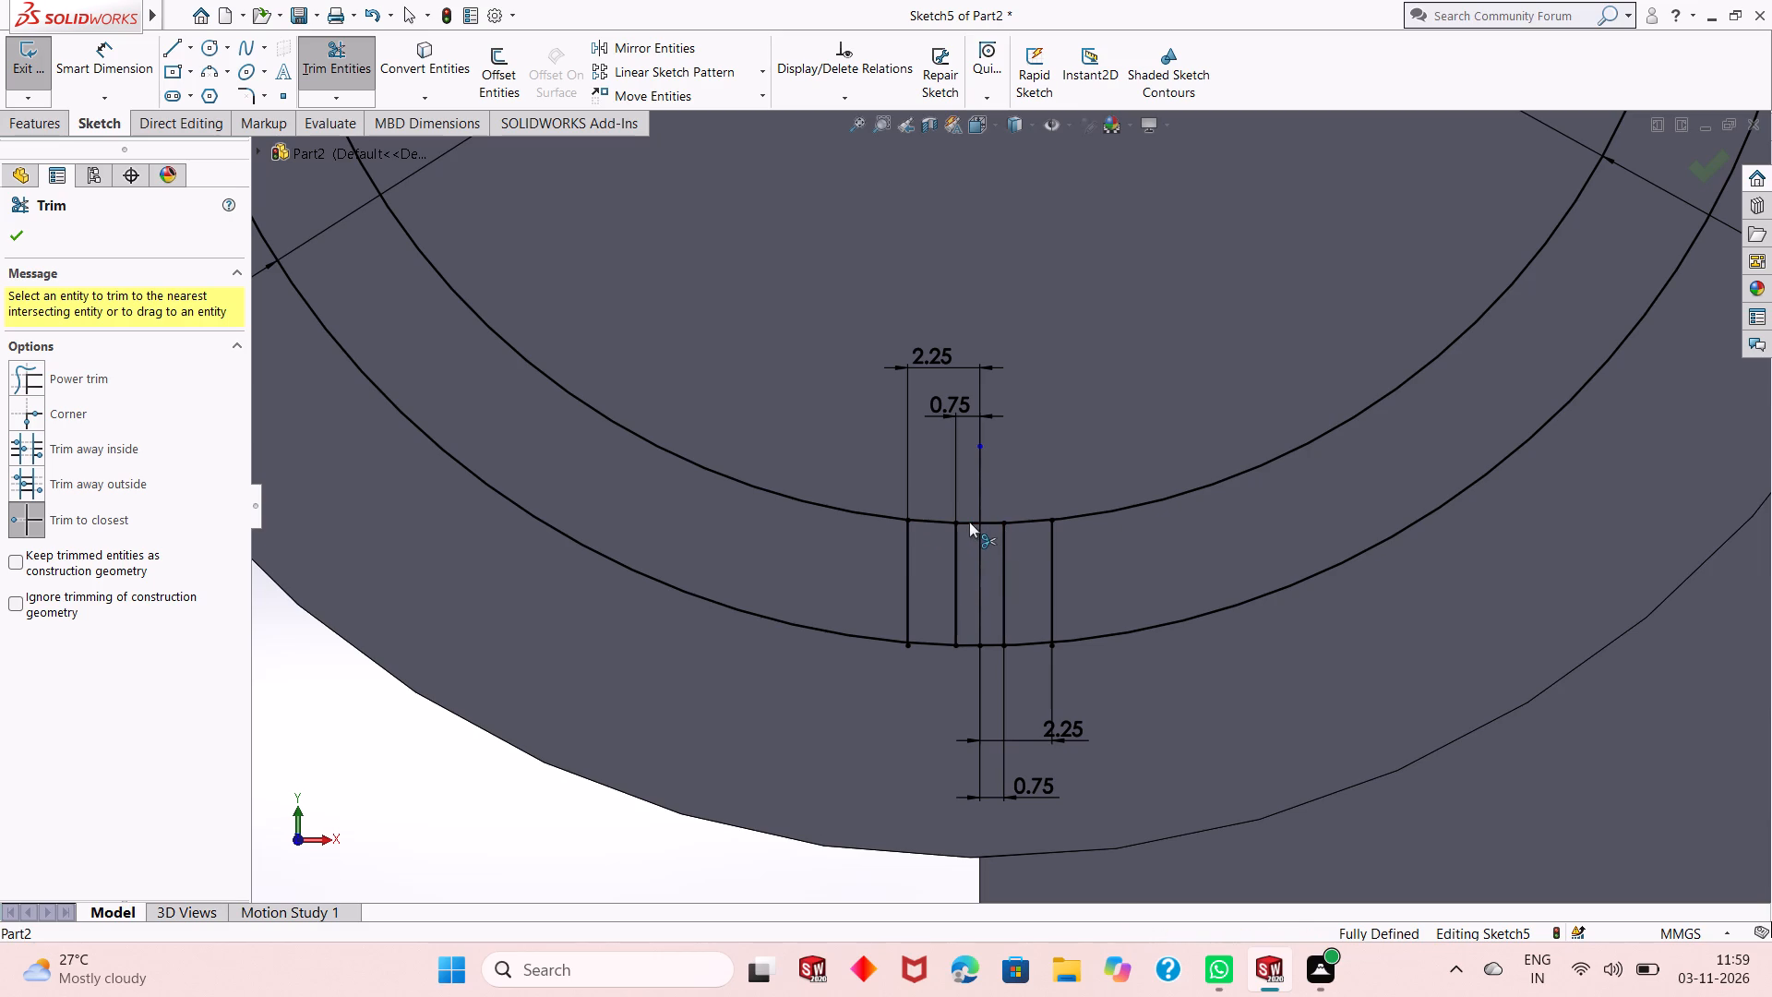
{"action": "left_click", "coordinate": [990, 524]}
{"action": "scroll", "coordinate": [962, 584], "scroll_direction": "up", "scroll_amount": 2}
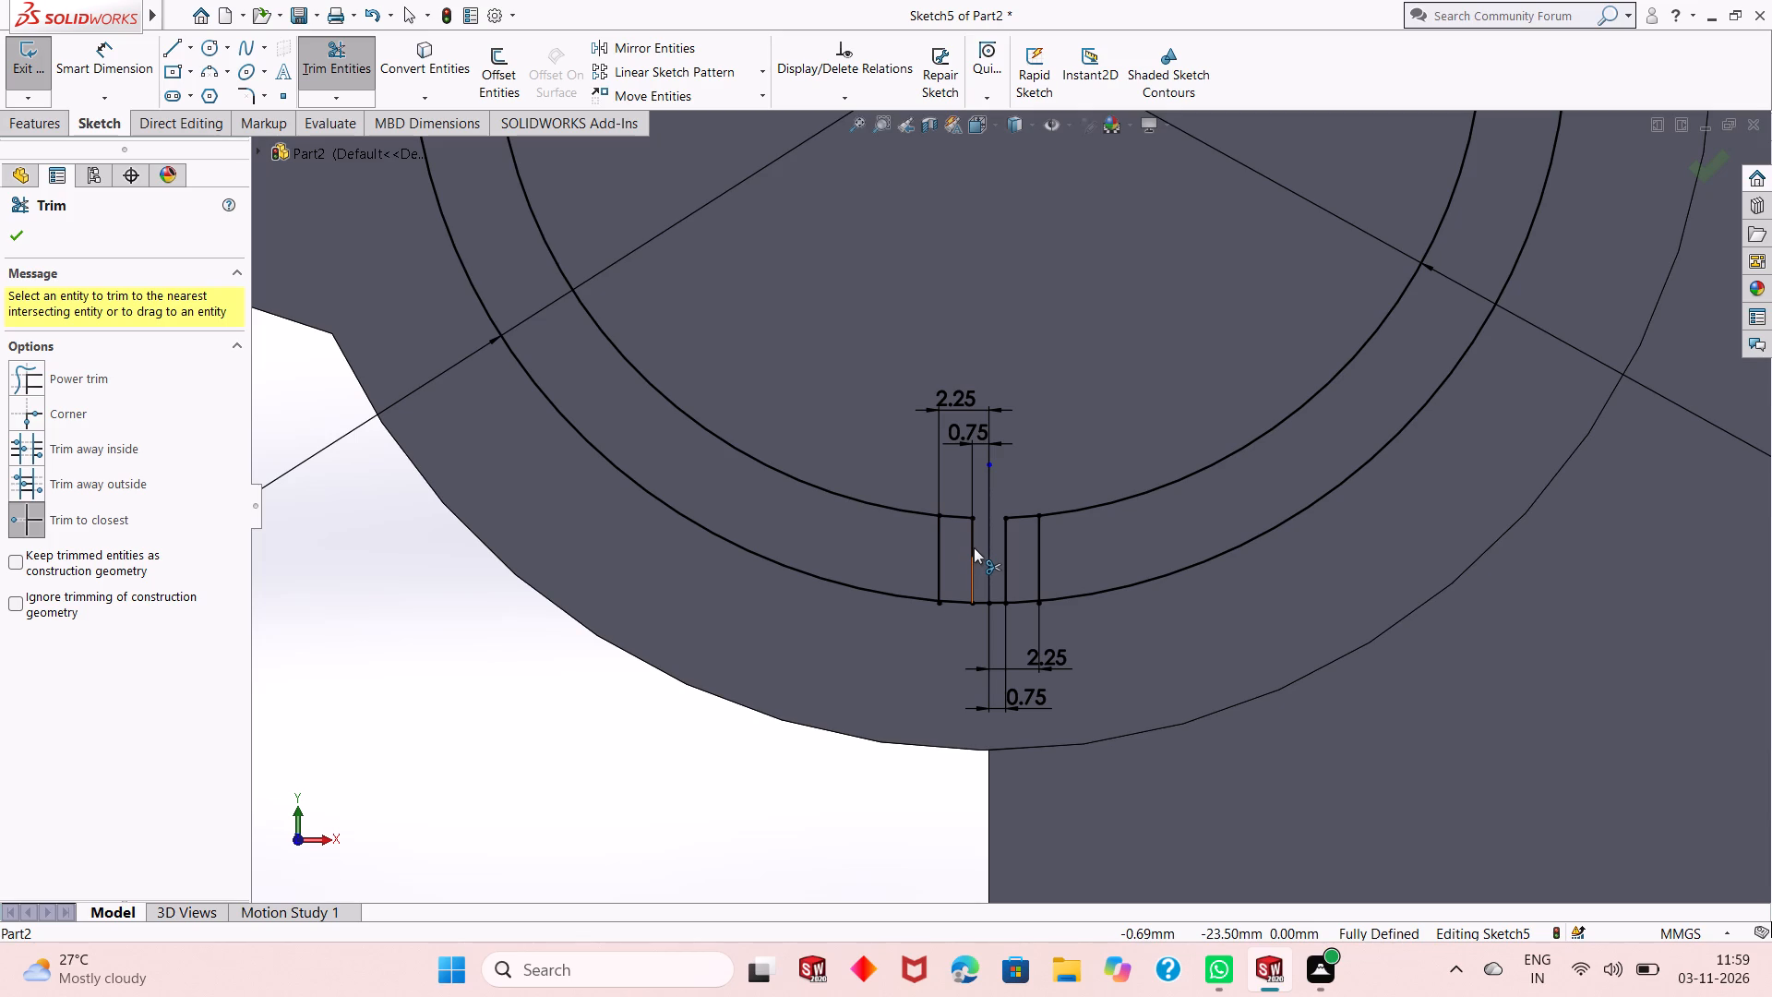
{"action": "scroll", "coordinate": [956, 521], "scroll_direction": "down", "scroll_amount": 3}
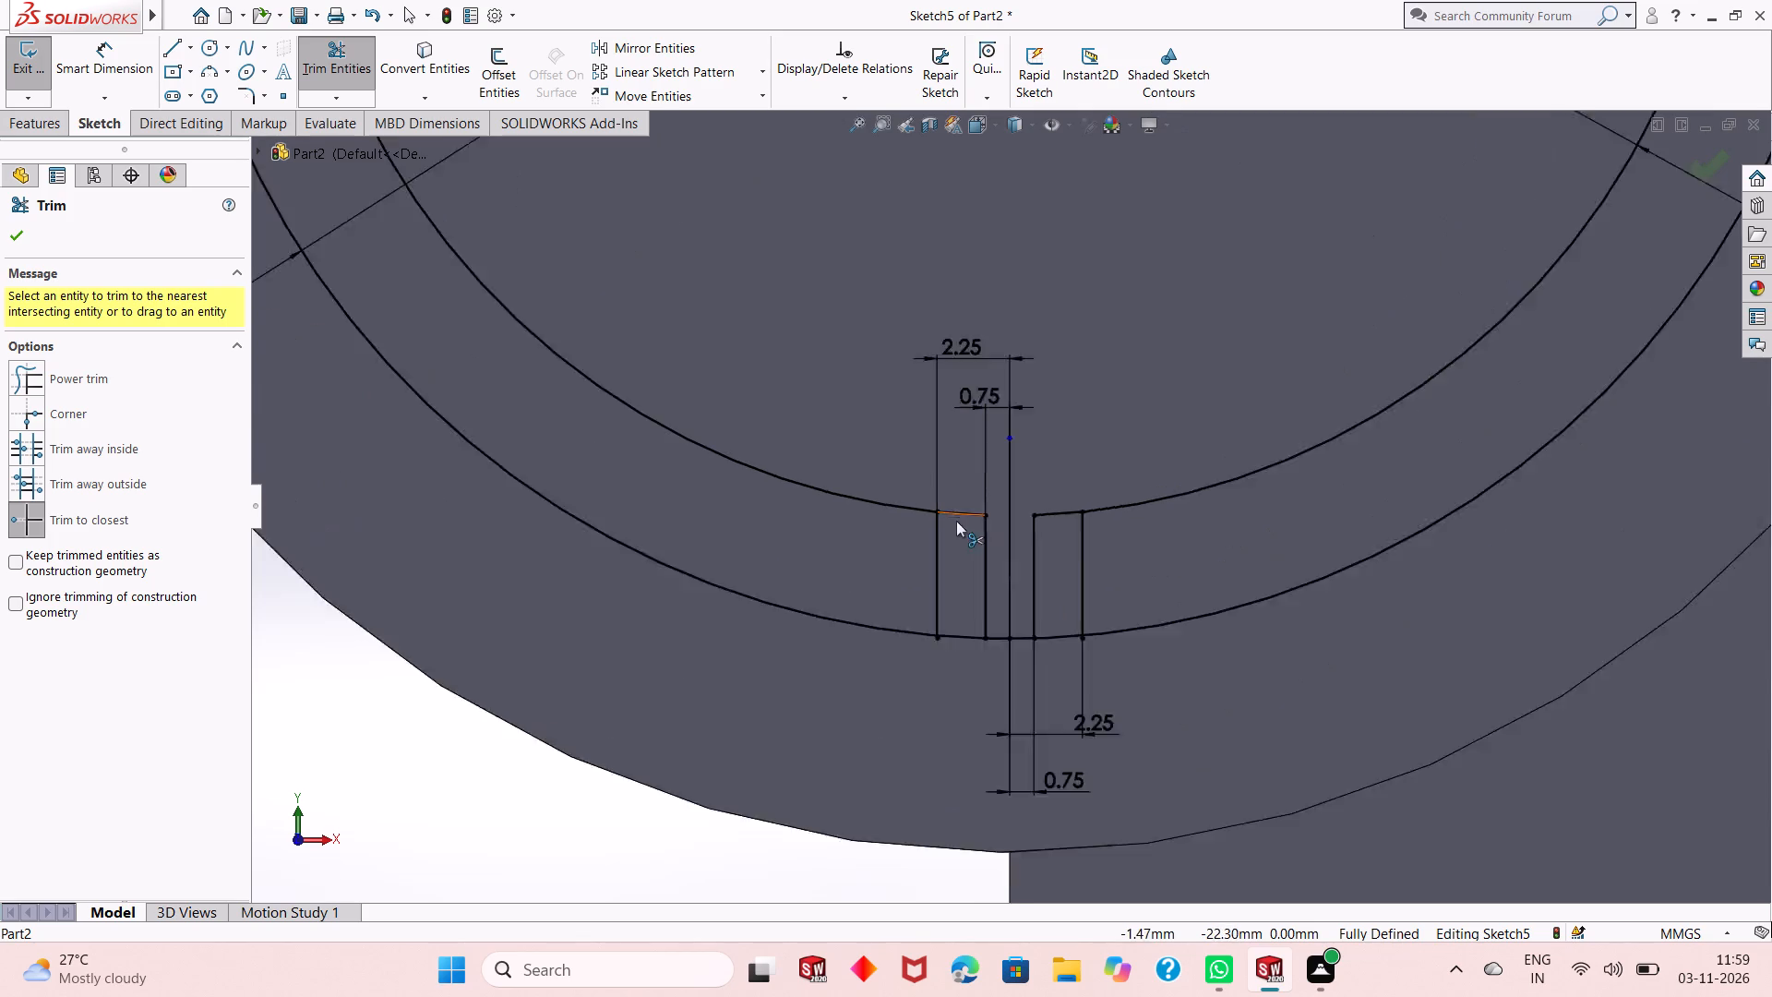
{"action": "scroll", "coordinate": [1056, 595], "scroll_direction": "down", "scroll_amount": 1}
{"action": "scroll", "coordinate": [1022, 668], "scroll_direction": "up", "scroll_amount": 2}
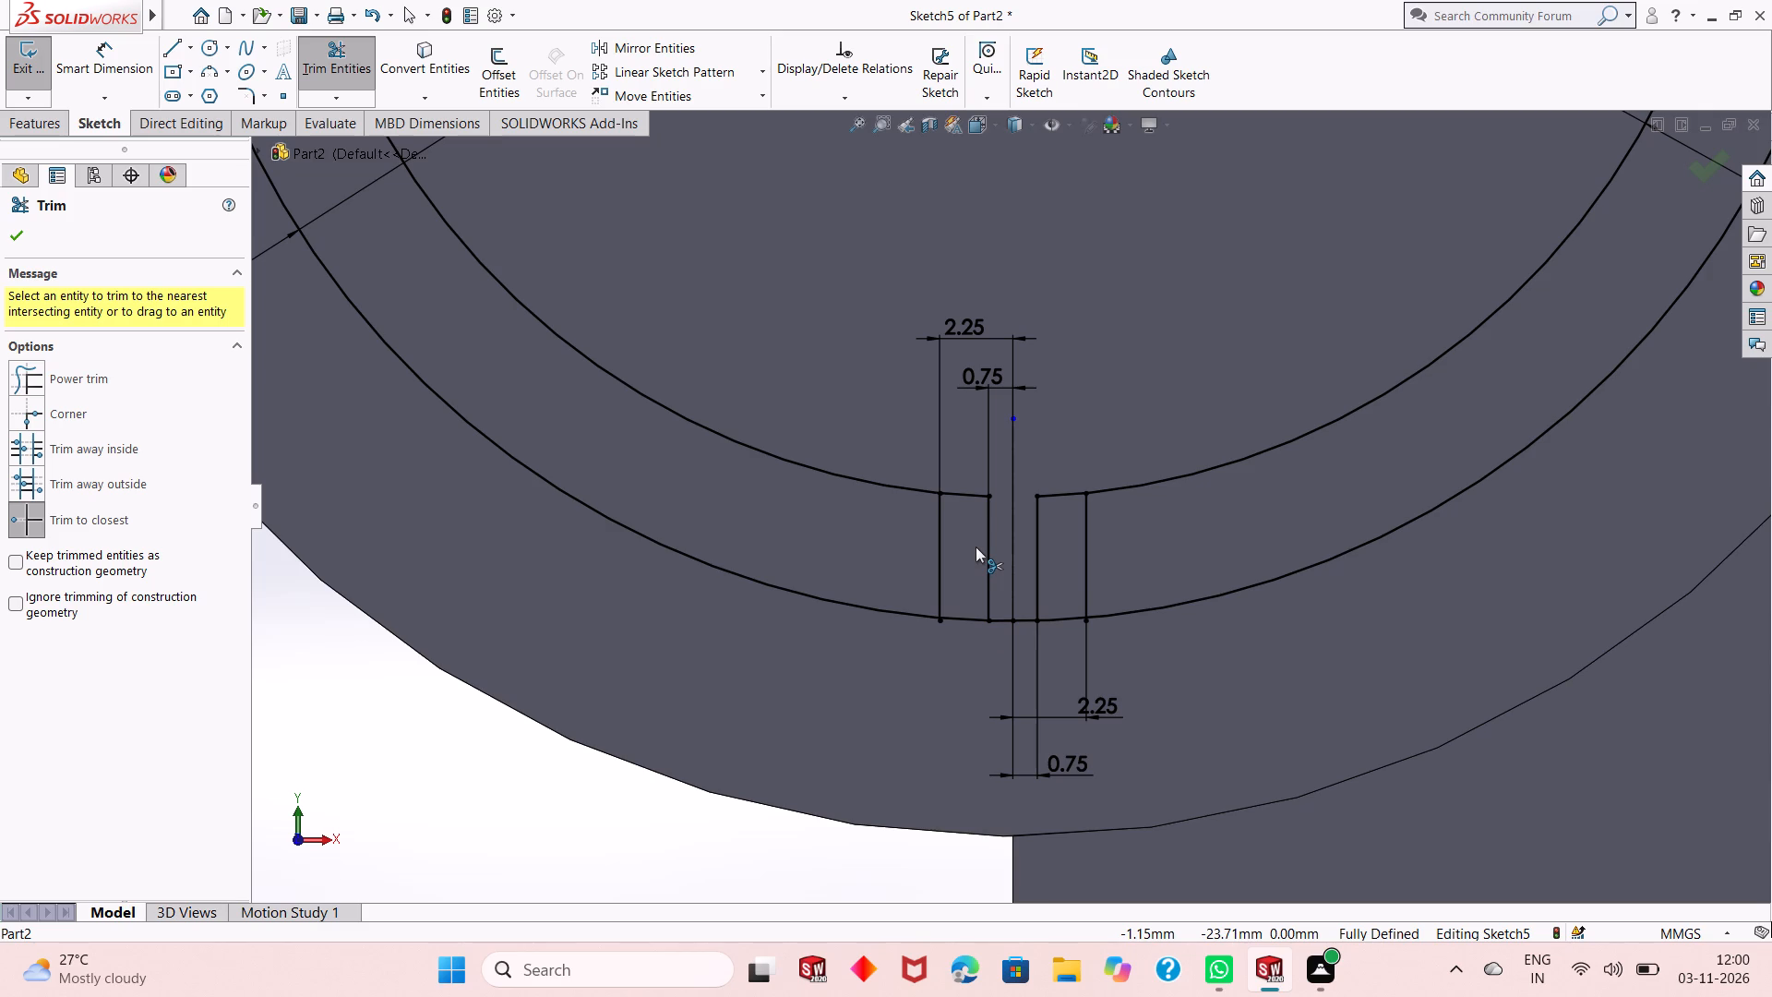
{"action": "left_click", "coordinate": [18, 236]}
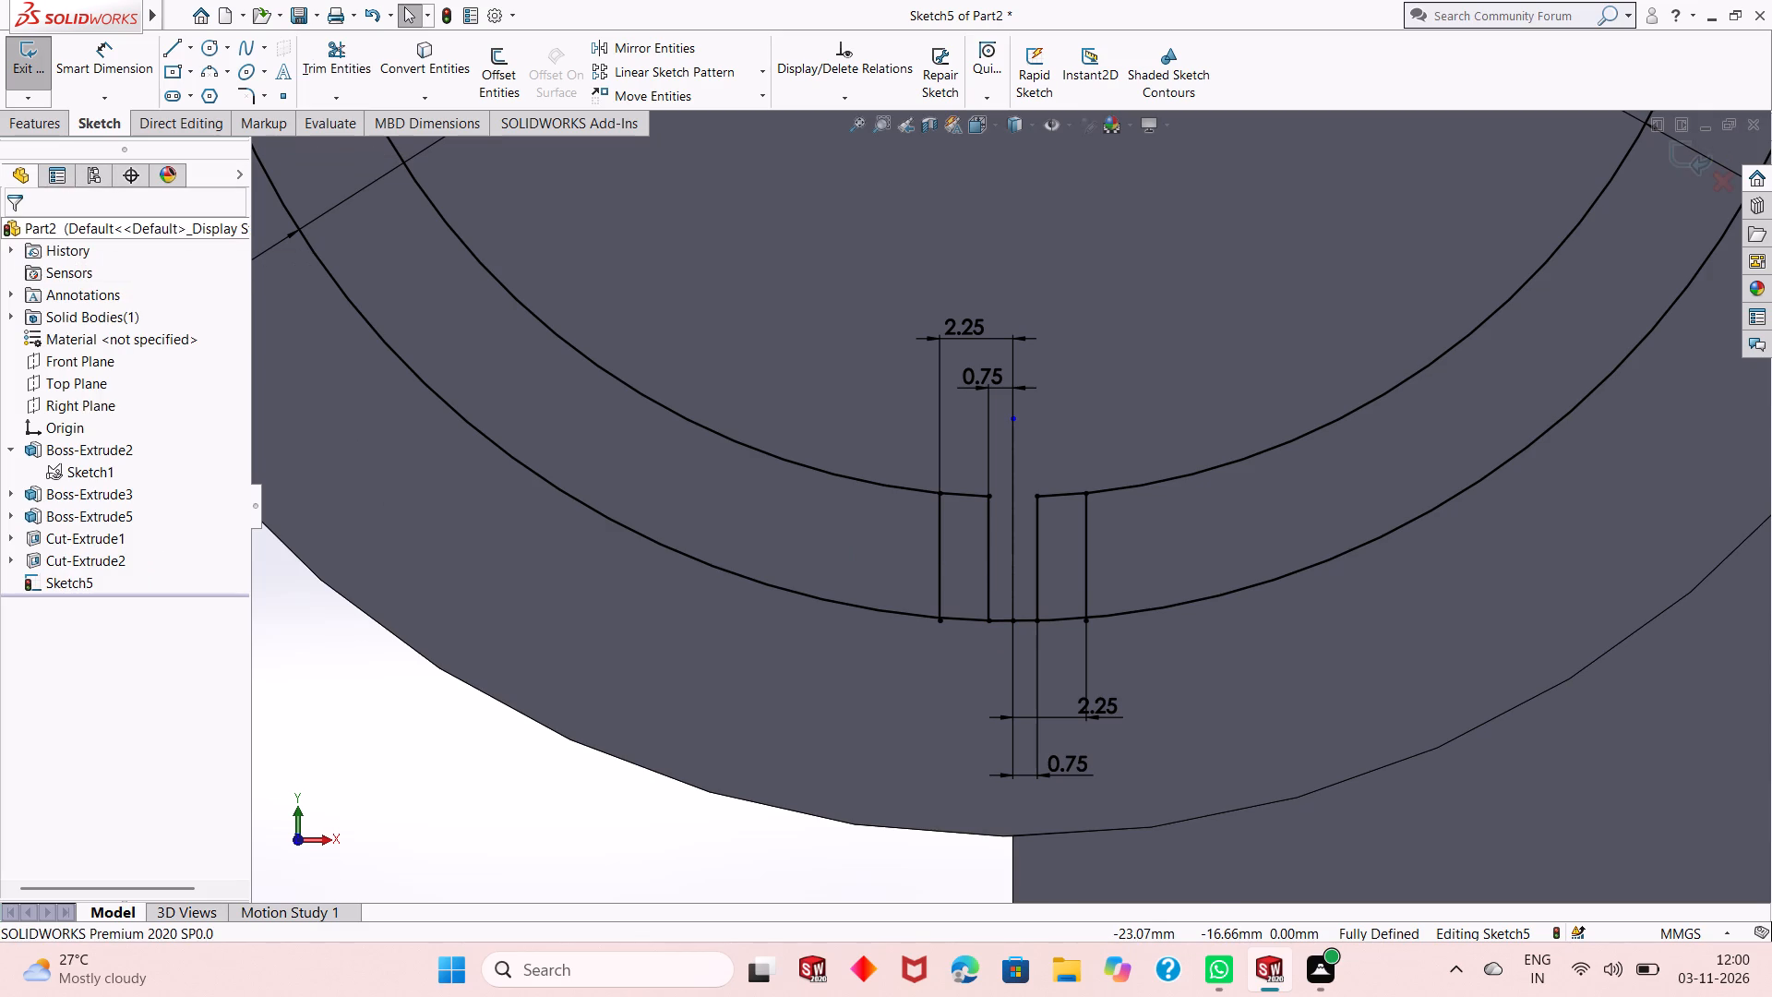
Draw two mirrored diagonal lines about 4.2 mm long, from the outer pair's inner-circle ends to the inner pair's outer-circle ends.
{"action": "left_click", "coordinate": [176, 41]}
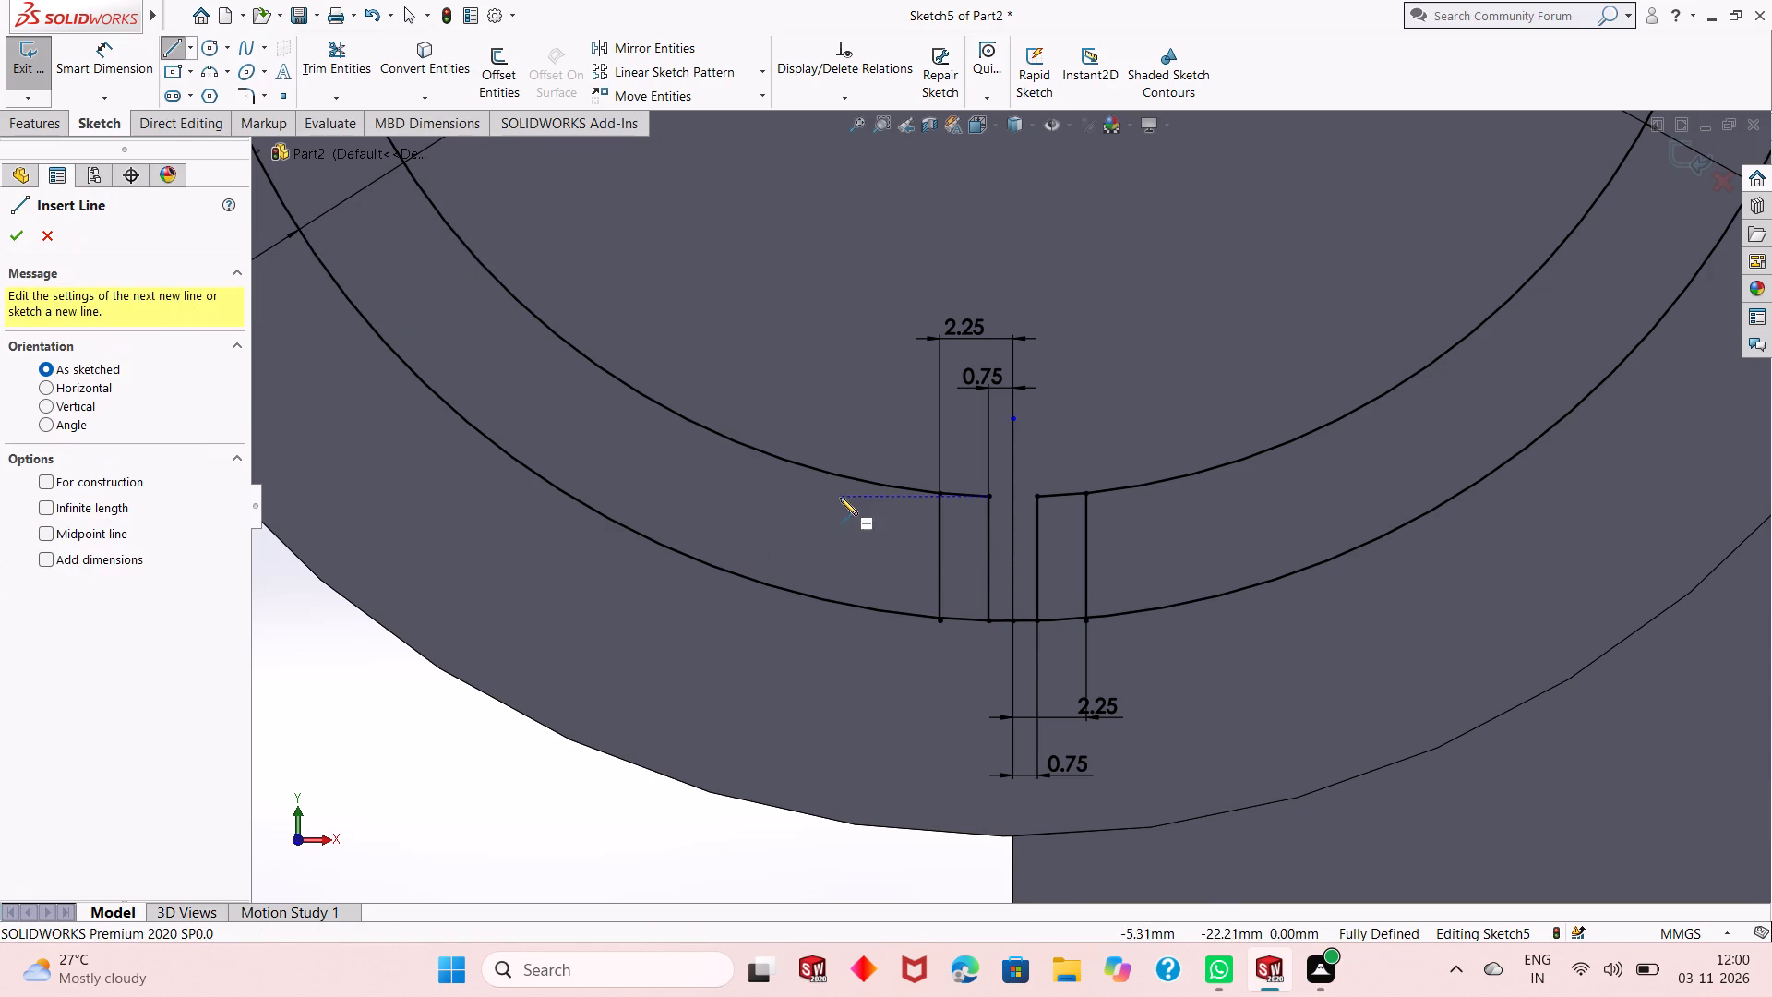
{"action": "left_click", "coordinate": [941, 498]}
{"action": "left_click", "coordinate": [989, 619]}
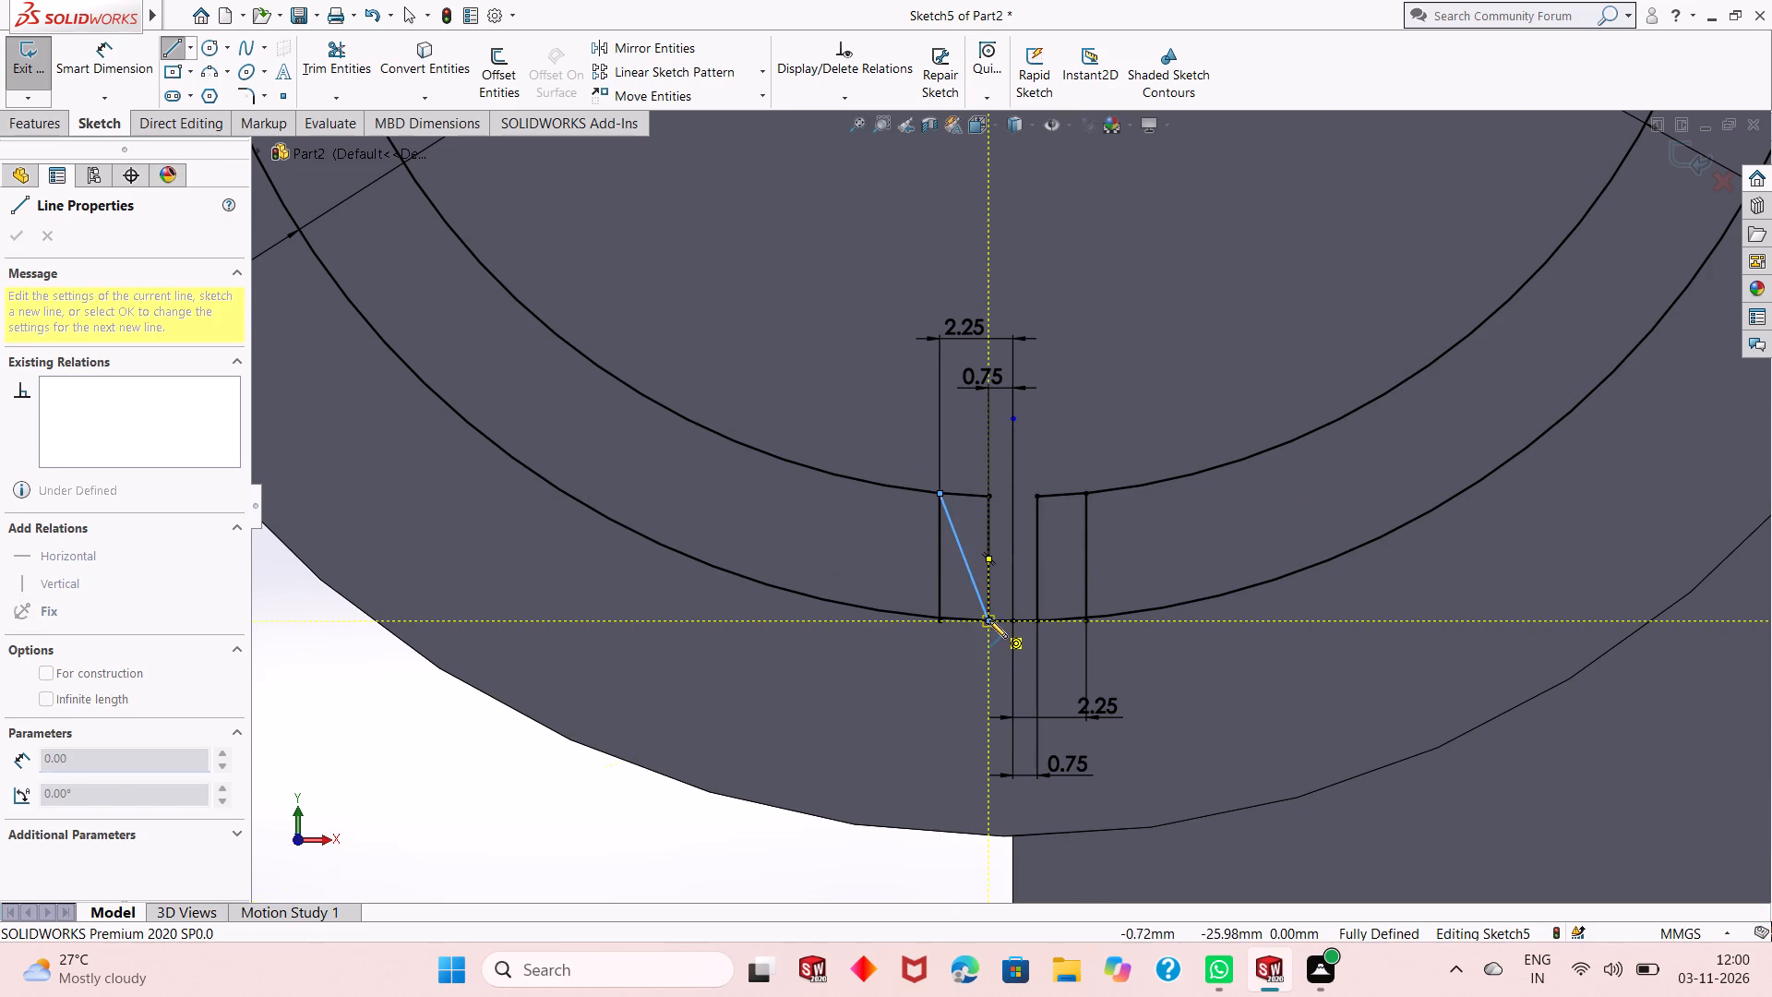
{"action": "right_click", "coordinate": [571, 823]}
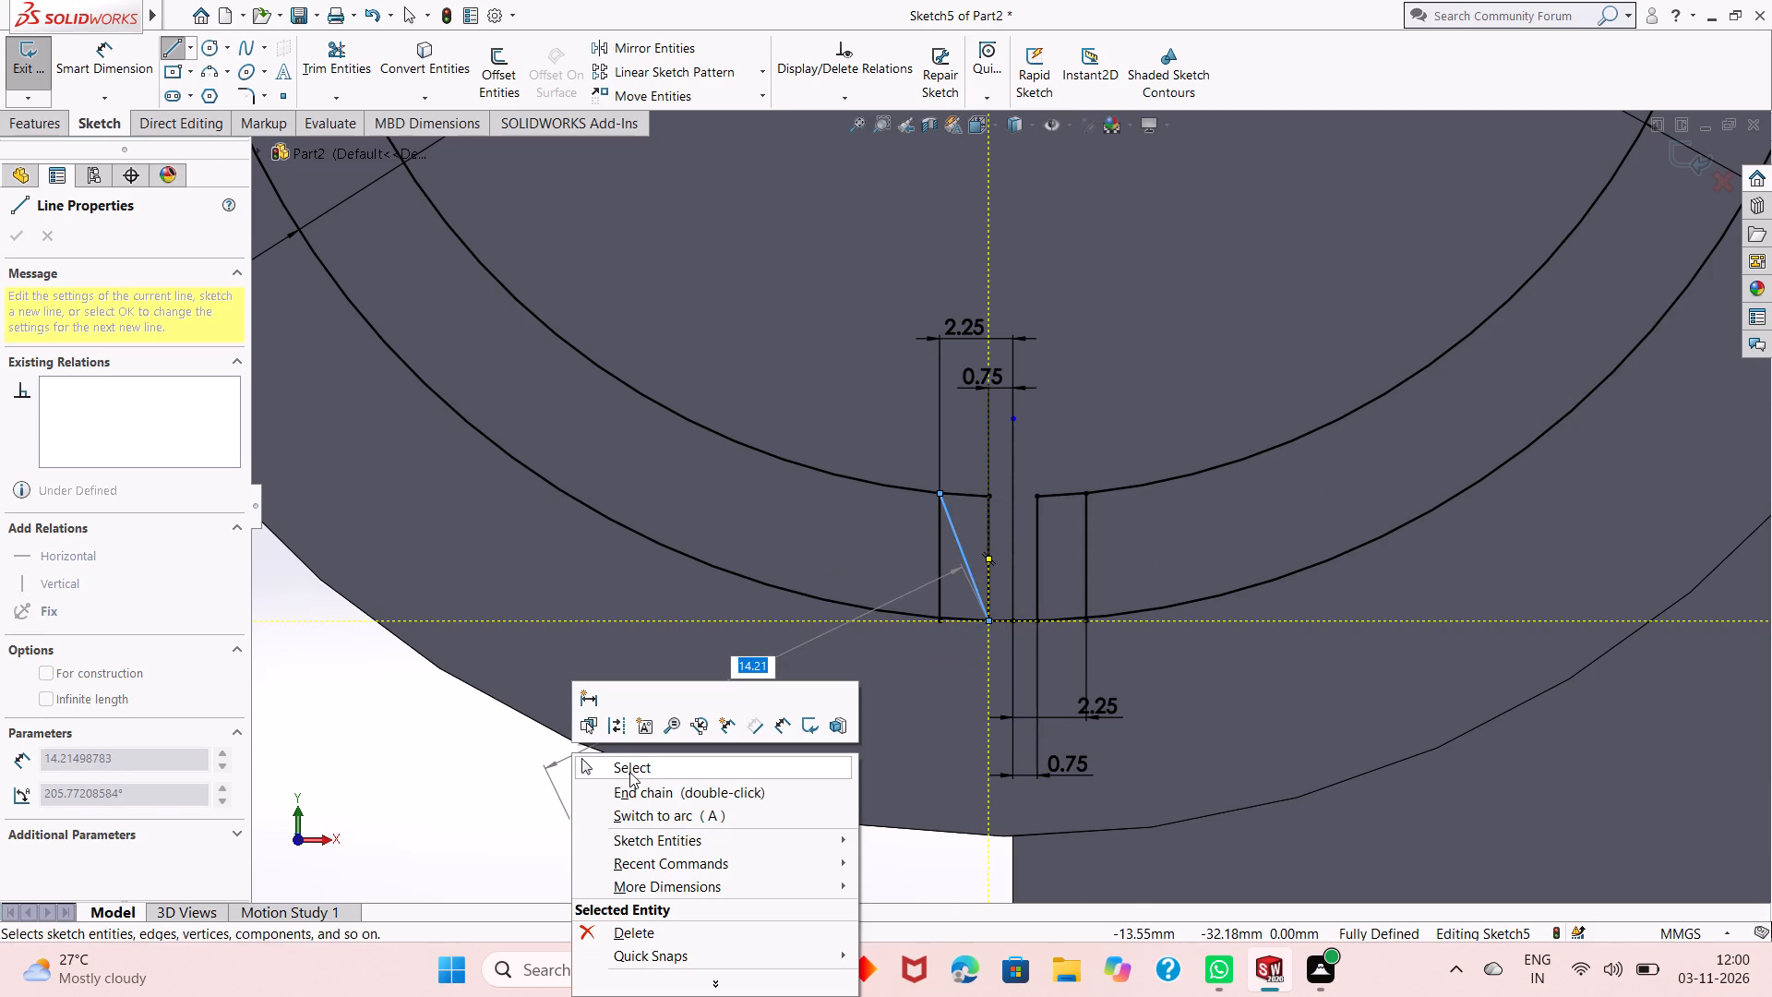
{"action": "left_click", "coordinate": [629, 772]}
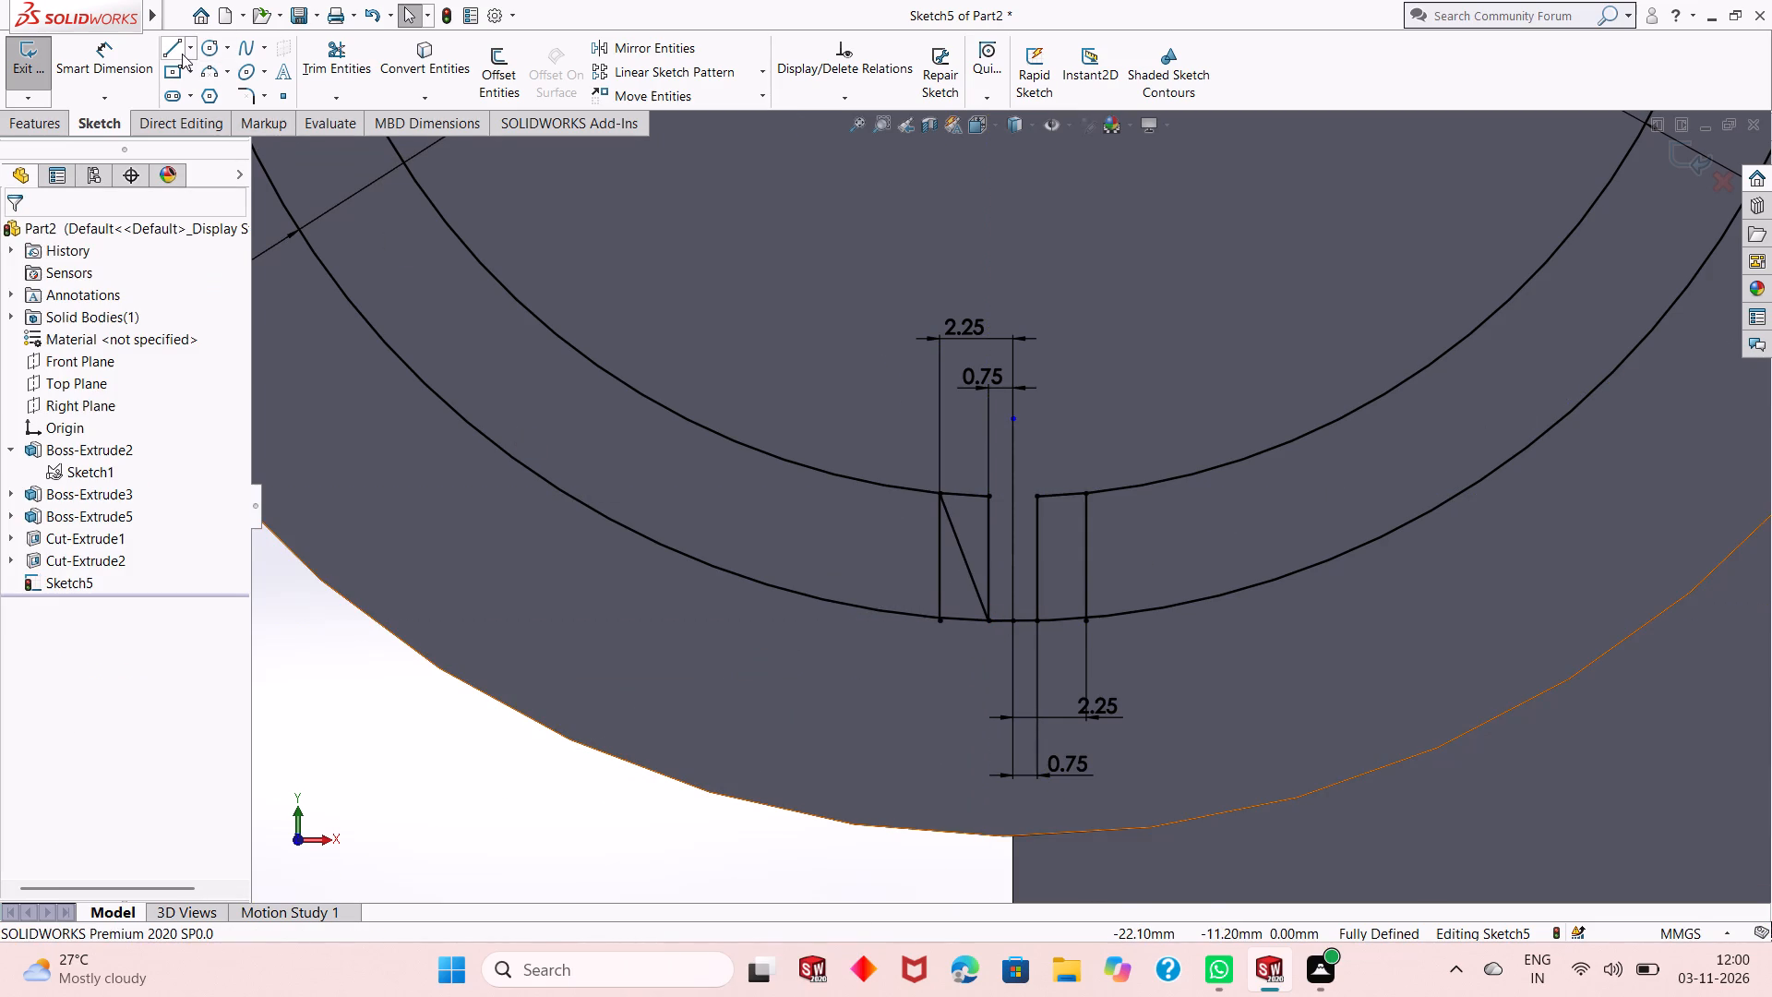
{"action": "left_click", "coordinate": [181, 54]}
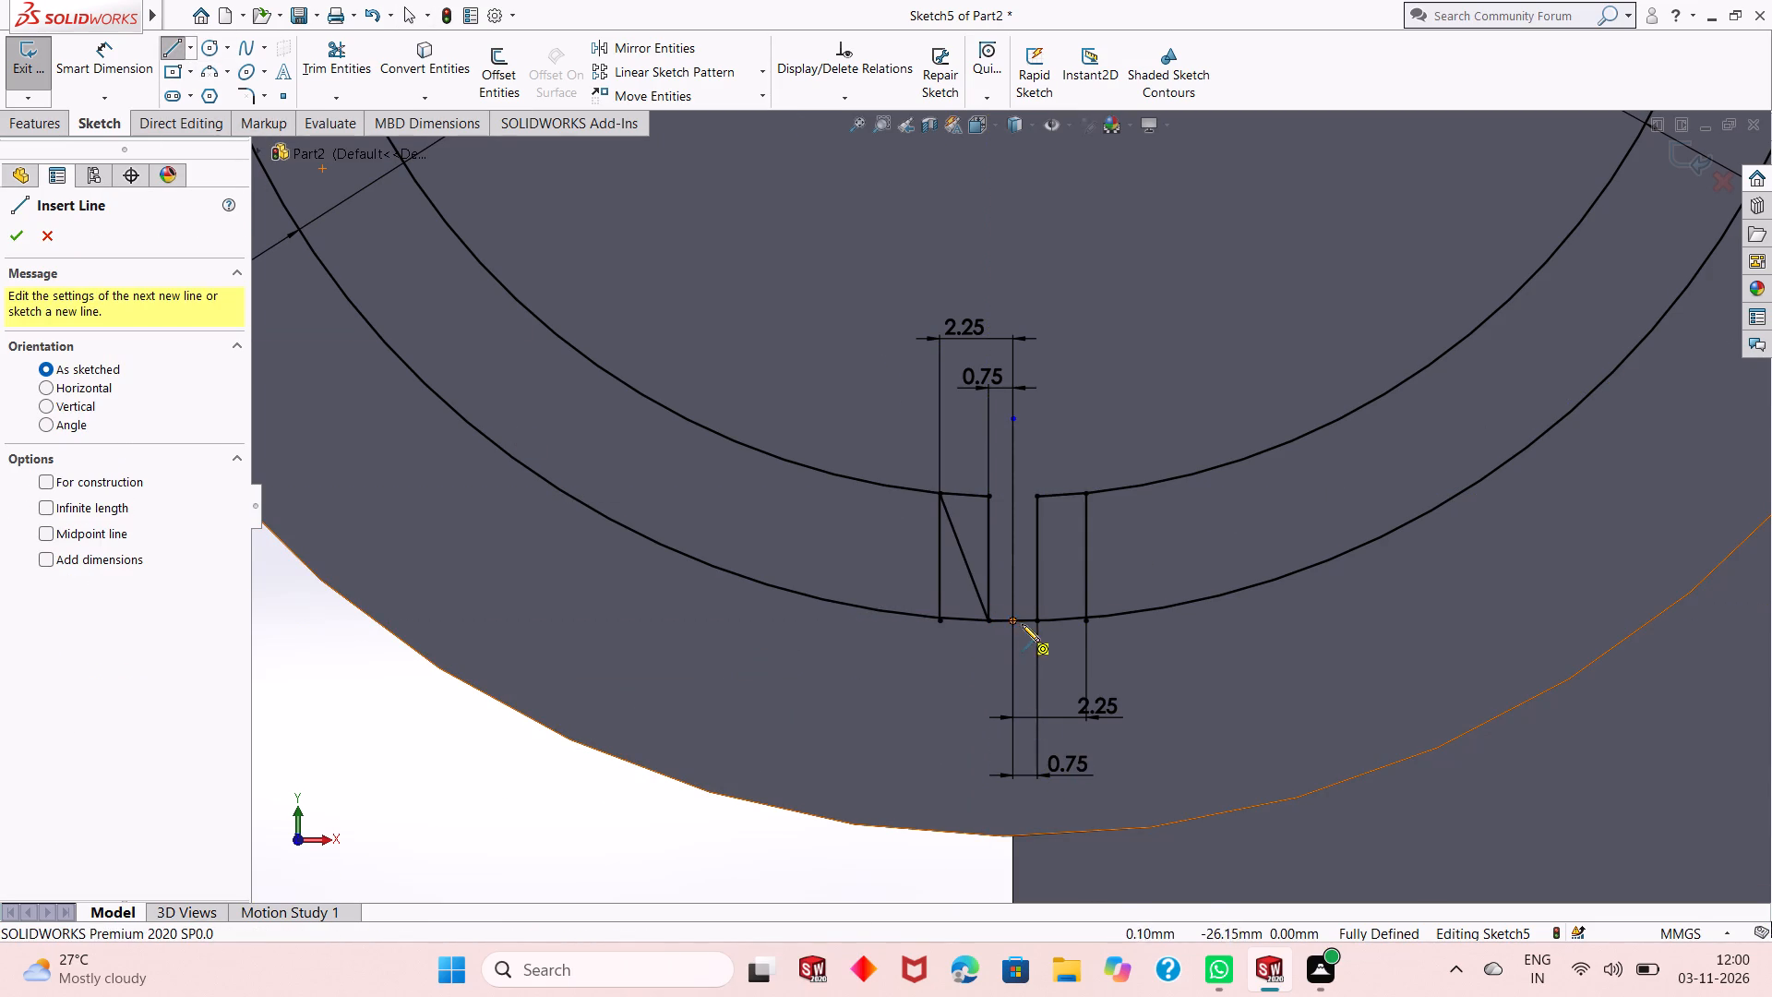
{"action": "left_click", "coordinate": [1036, 623]}
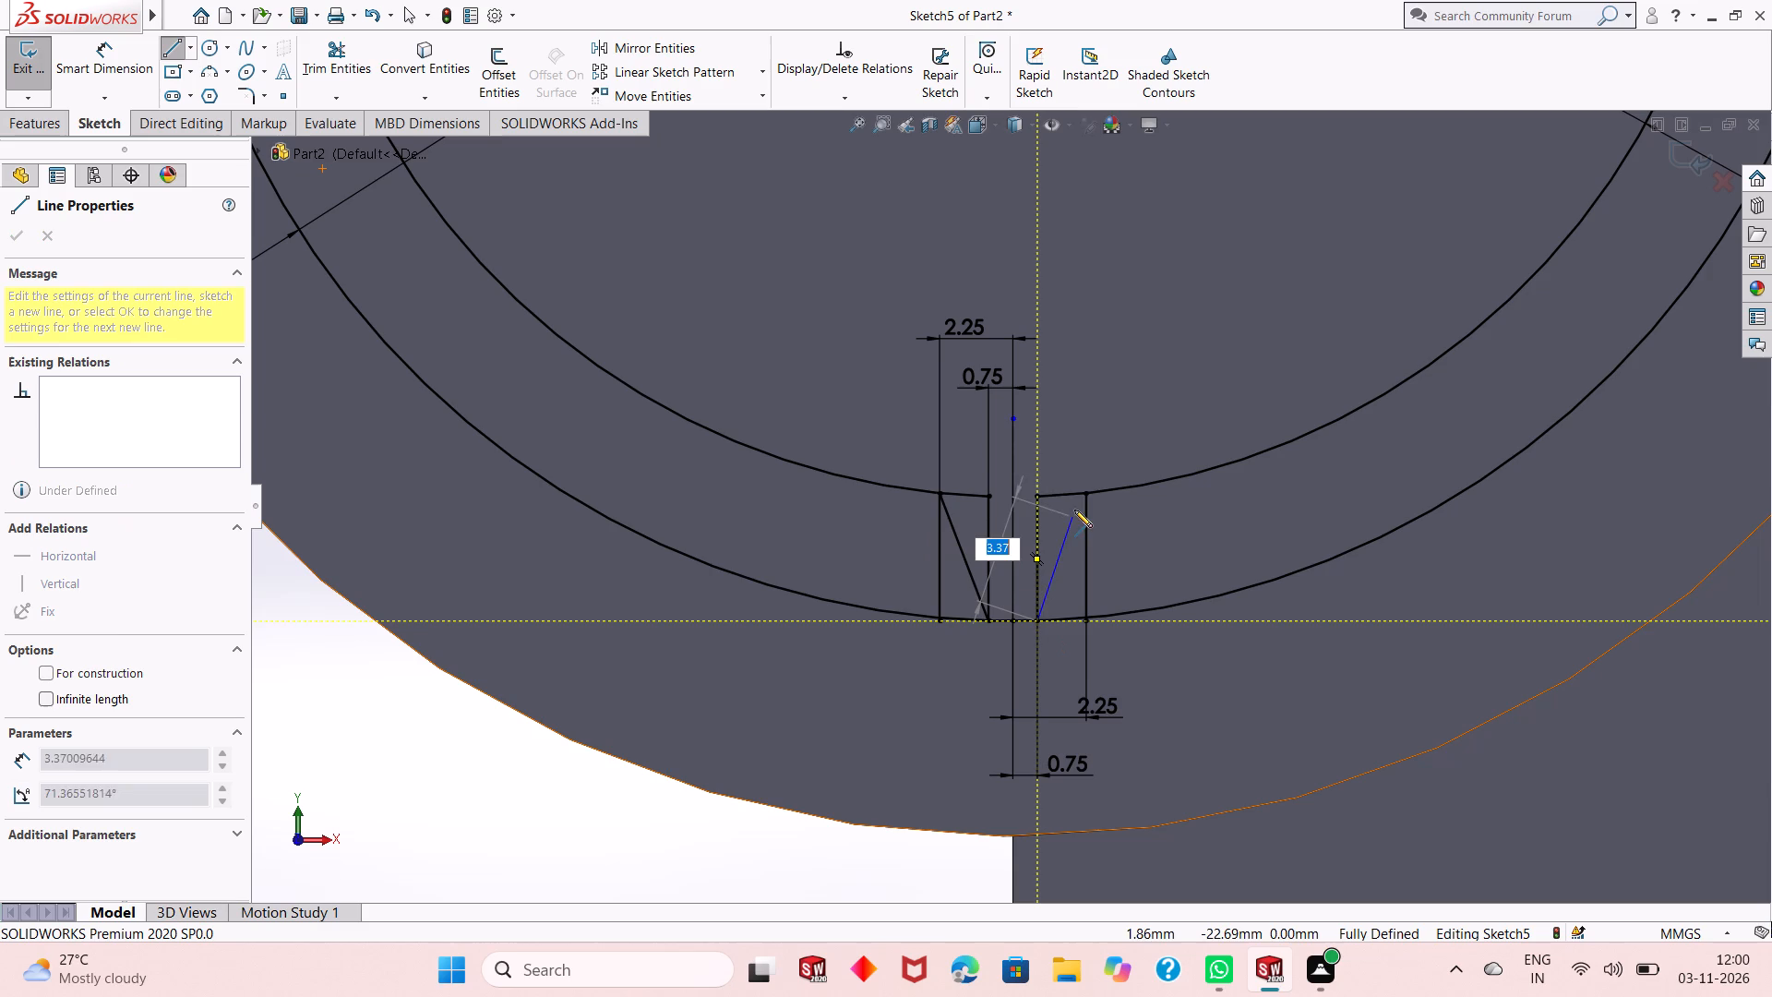
{"action": "left_click", "coordinate": [1085, 495]}
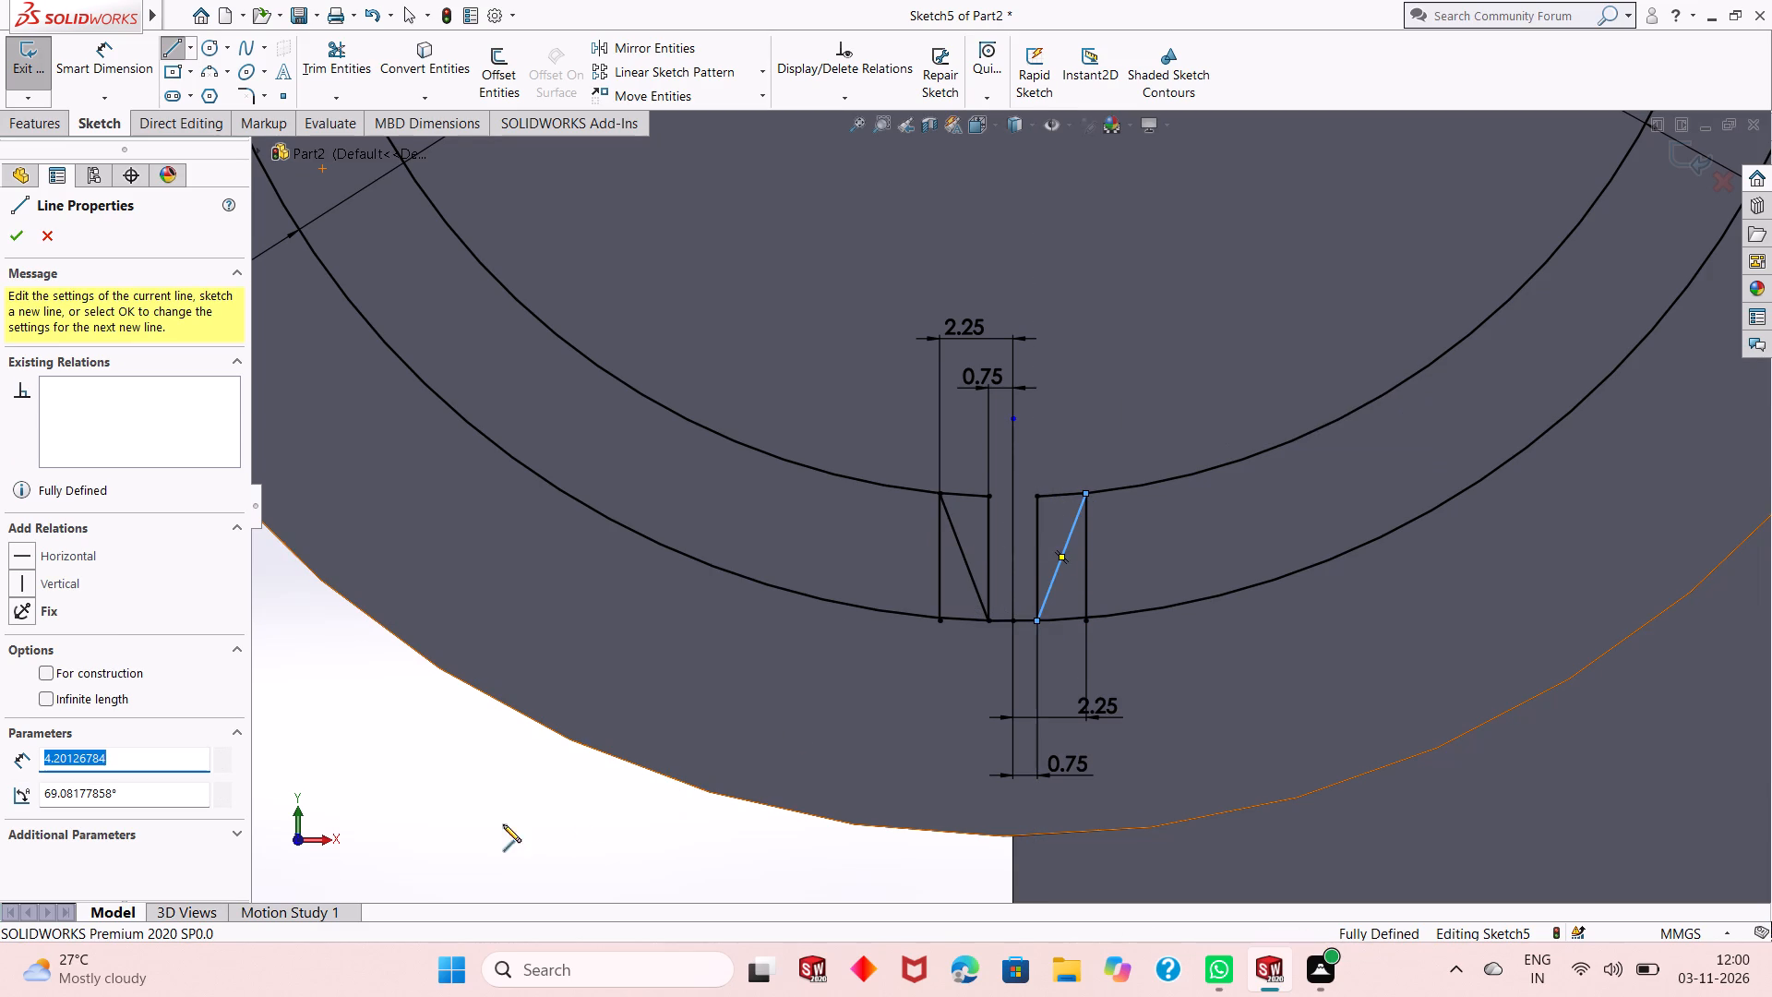
{"action": "right_click", "coordinate": [448, 731]}
{"action": "left_click", "coordinate": [471, 742]}
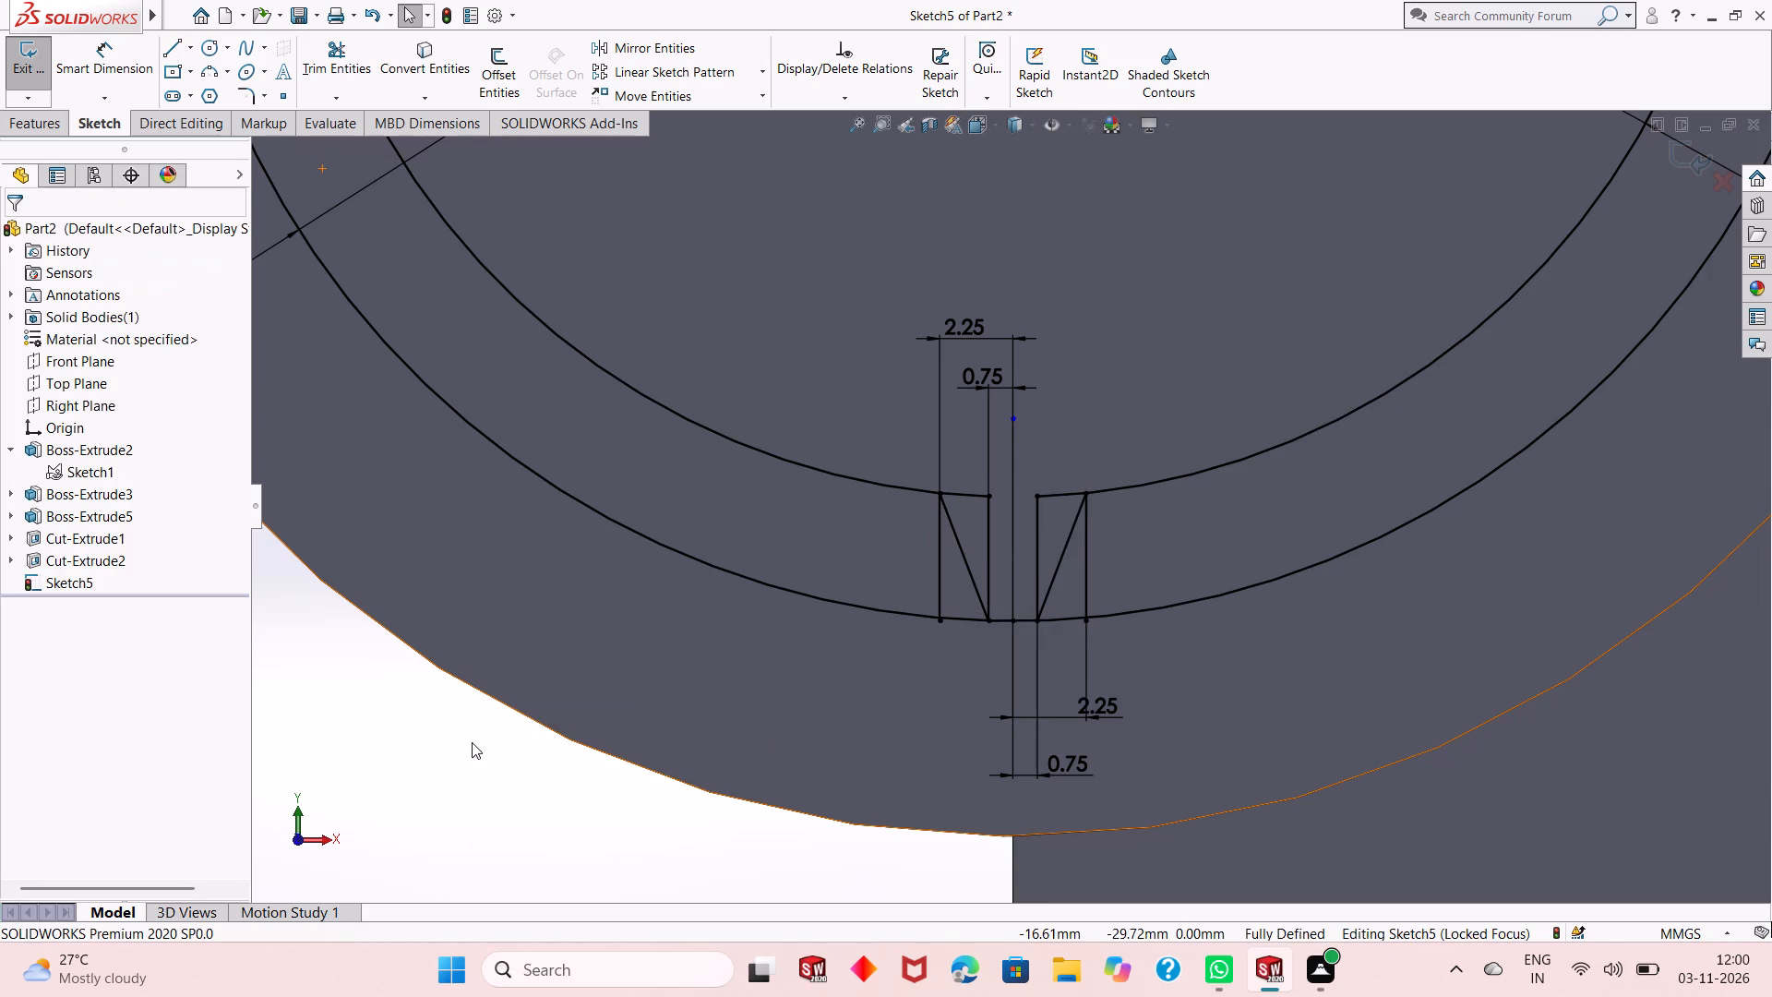
Trim away the inner pair of vertical lines and the short inner-circle arcs connecting them to the diagonals' upper ends.
{"action": "left_click", "coordinate": [305, 55]}
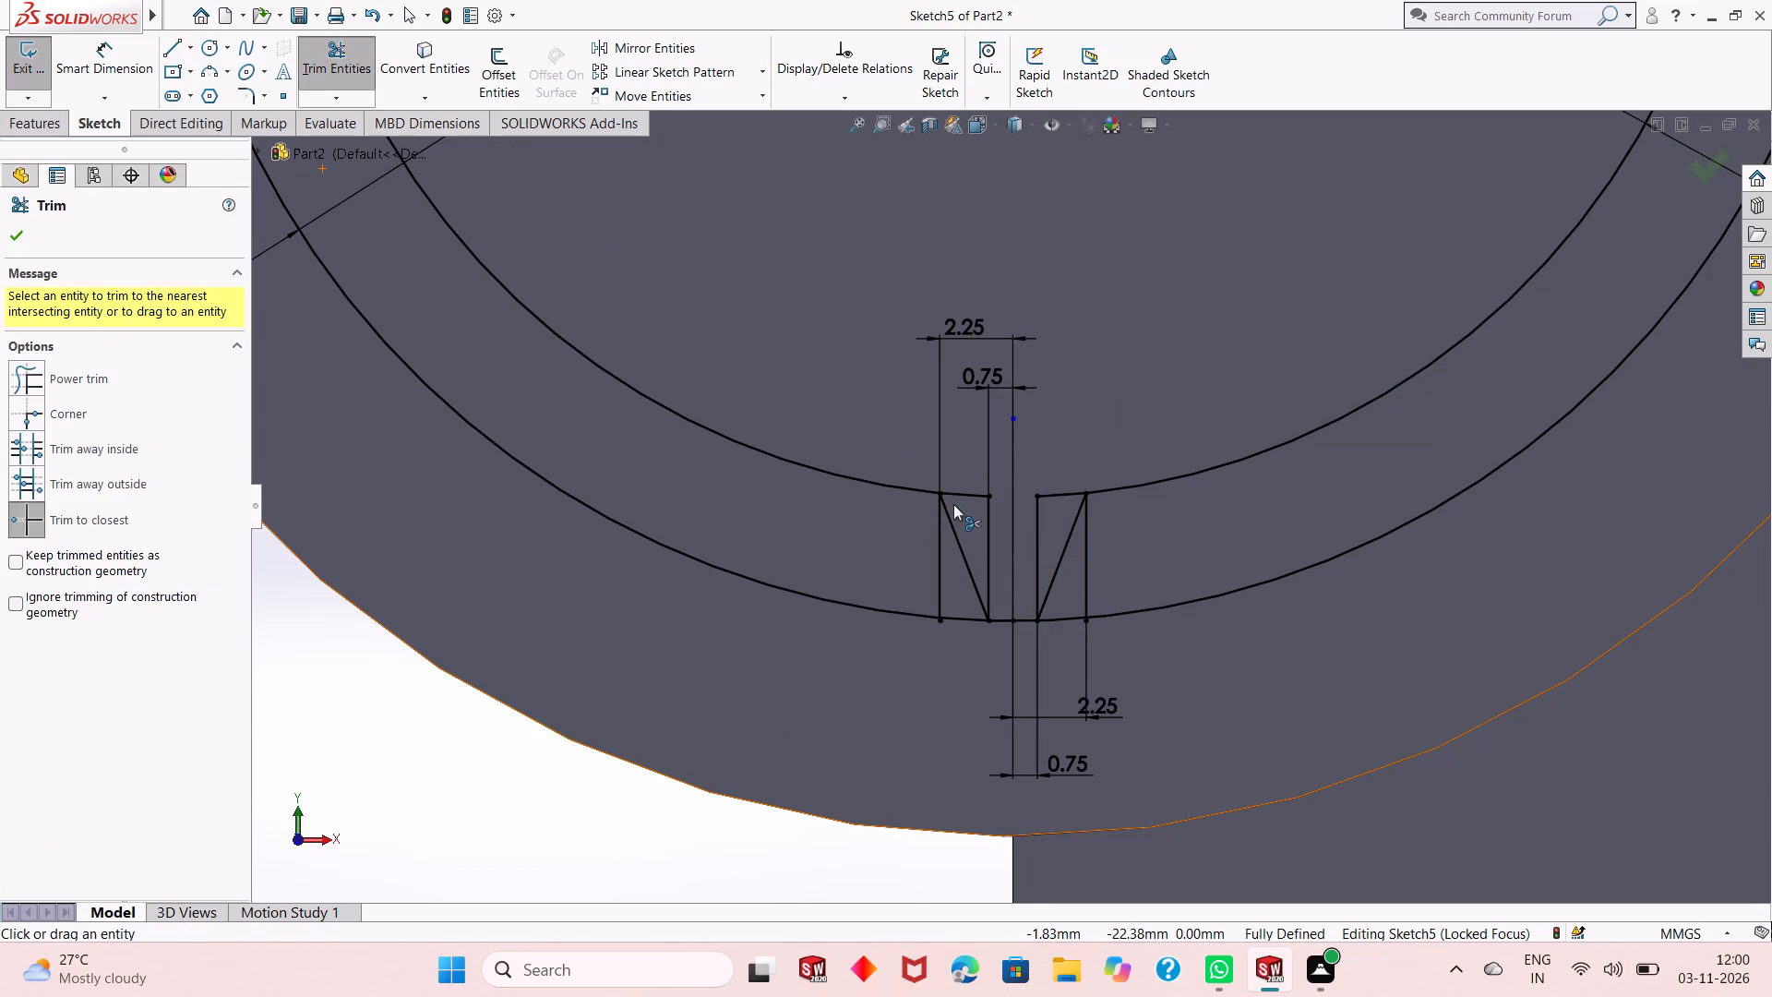
{"action": "left_click", "coordinate": [964, 500]}
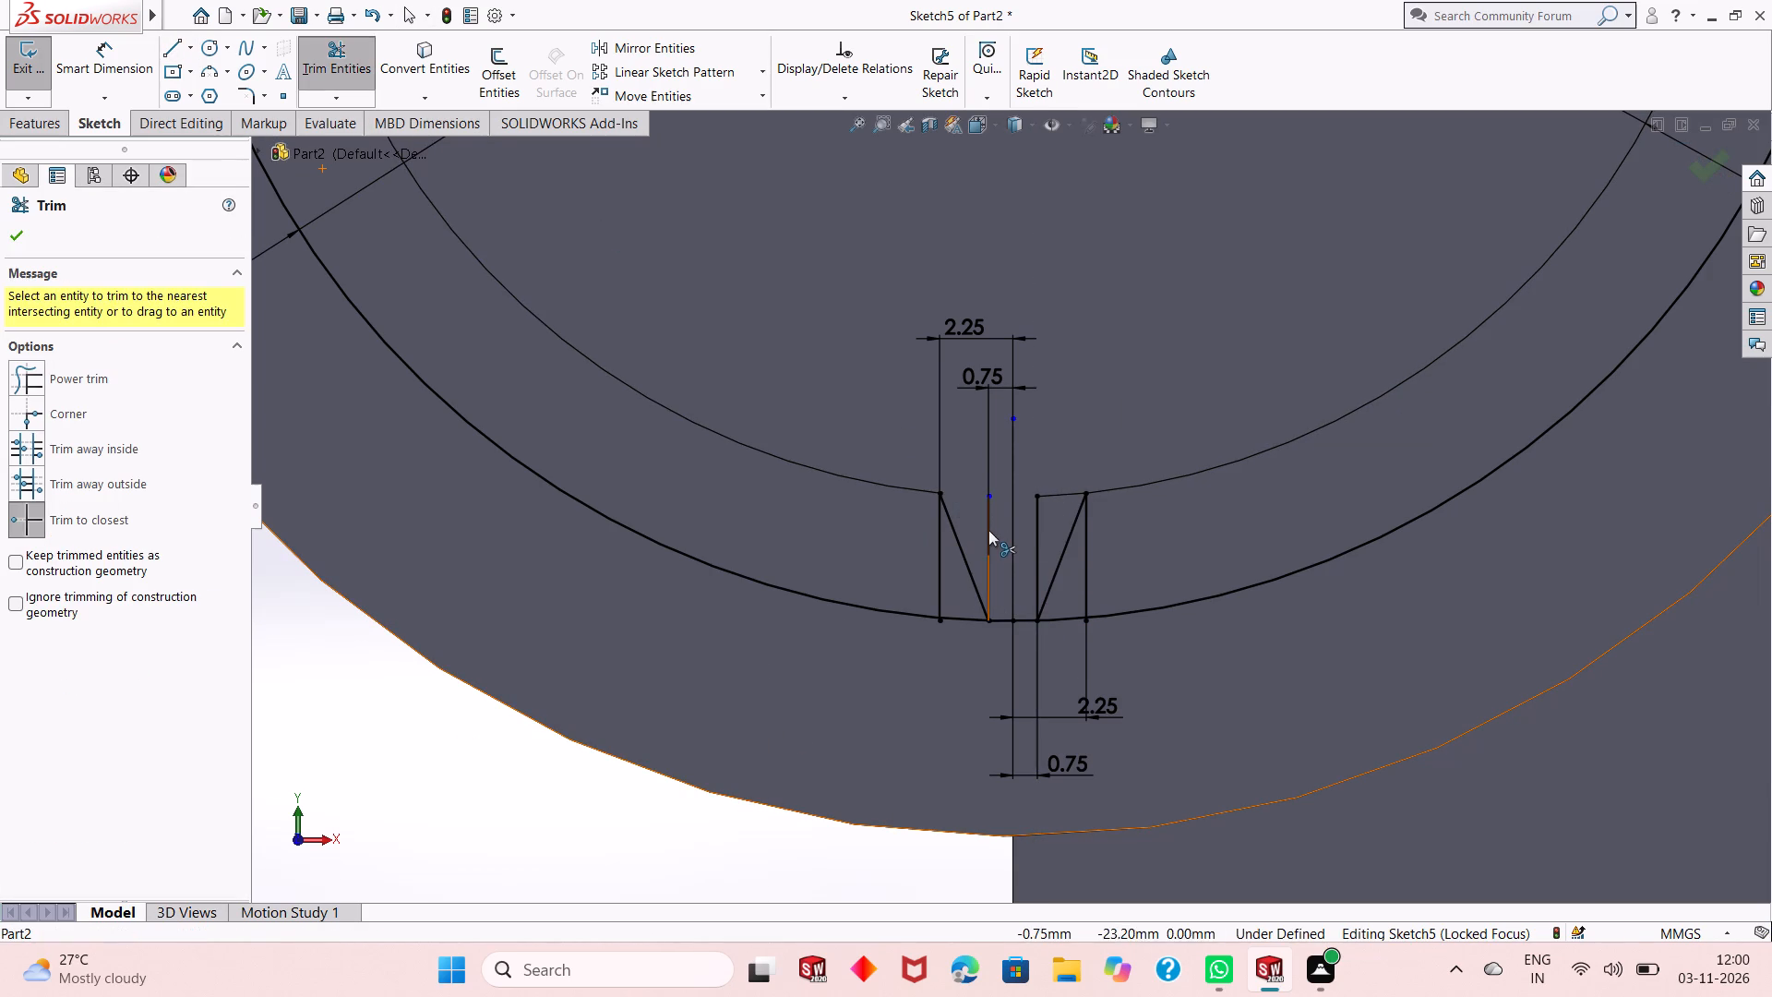
{"action": "scroll", "coordinate": [989, 506], "scroll_direction": "down", "scroll_amount": 7}
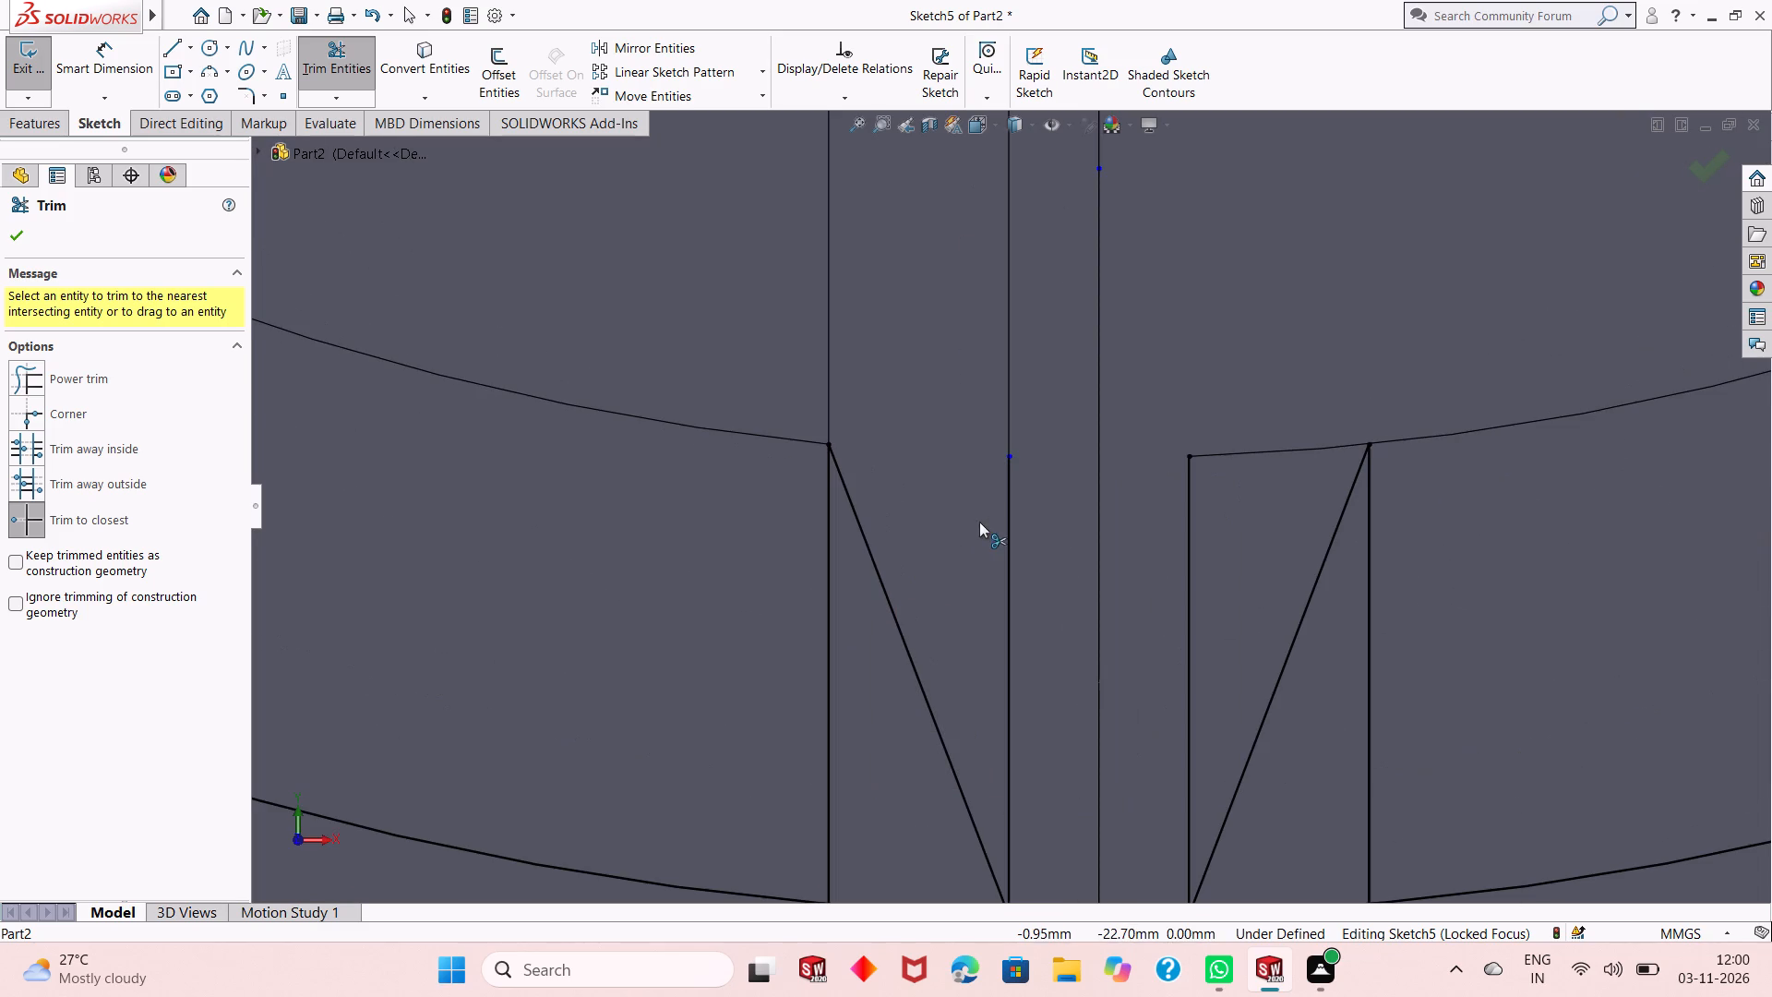
{"action": "left_click", "coordinate": [1009, 775]}
{"action": "scroll", "coordinate": [1013, 703], "scroll_direction": "up", "scroll_amount": 4}
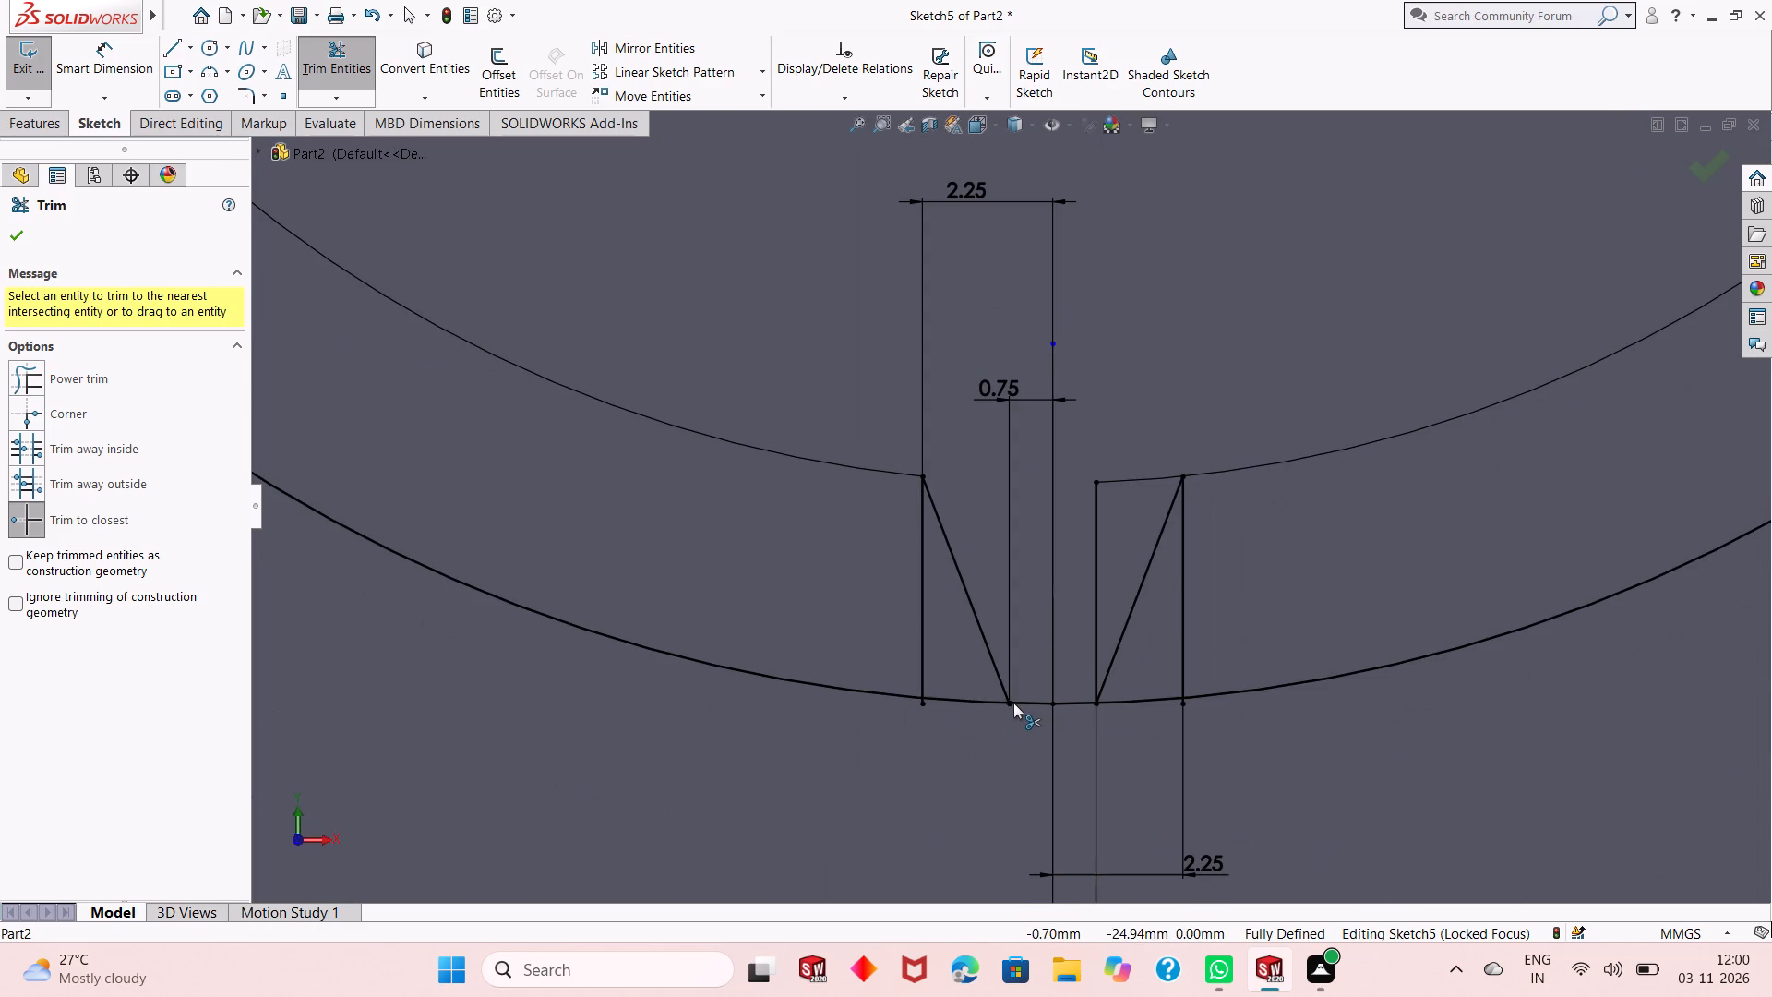
{"action": "left_click", "coordinate": [1095, 581]}
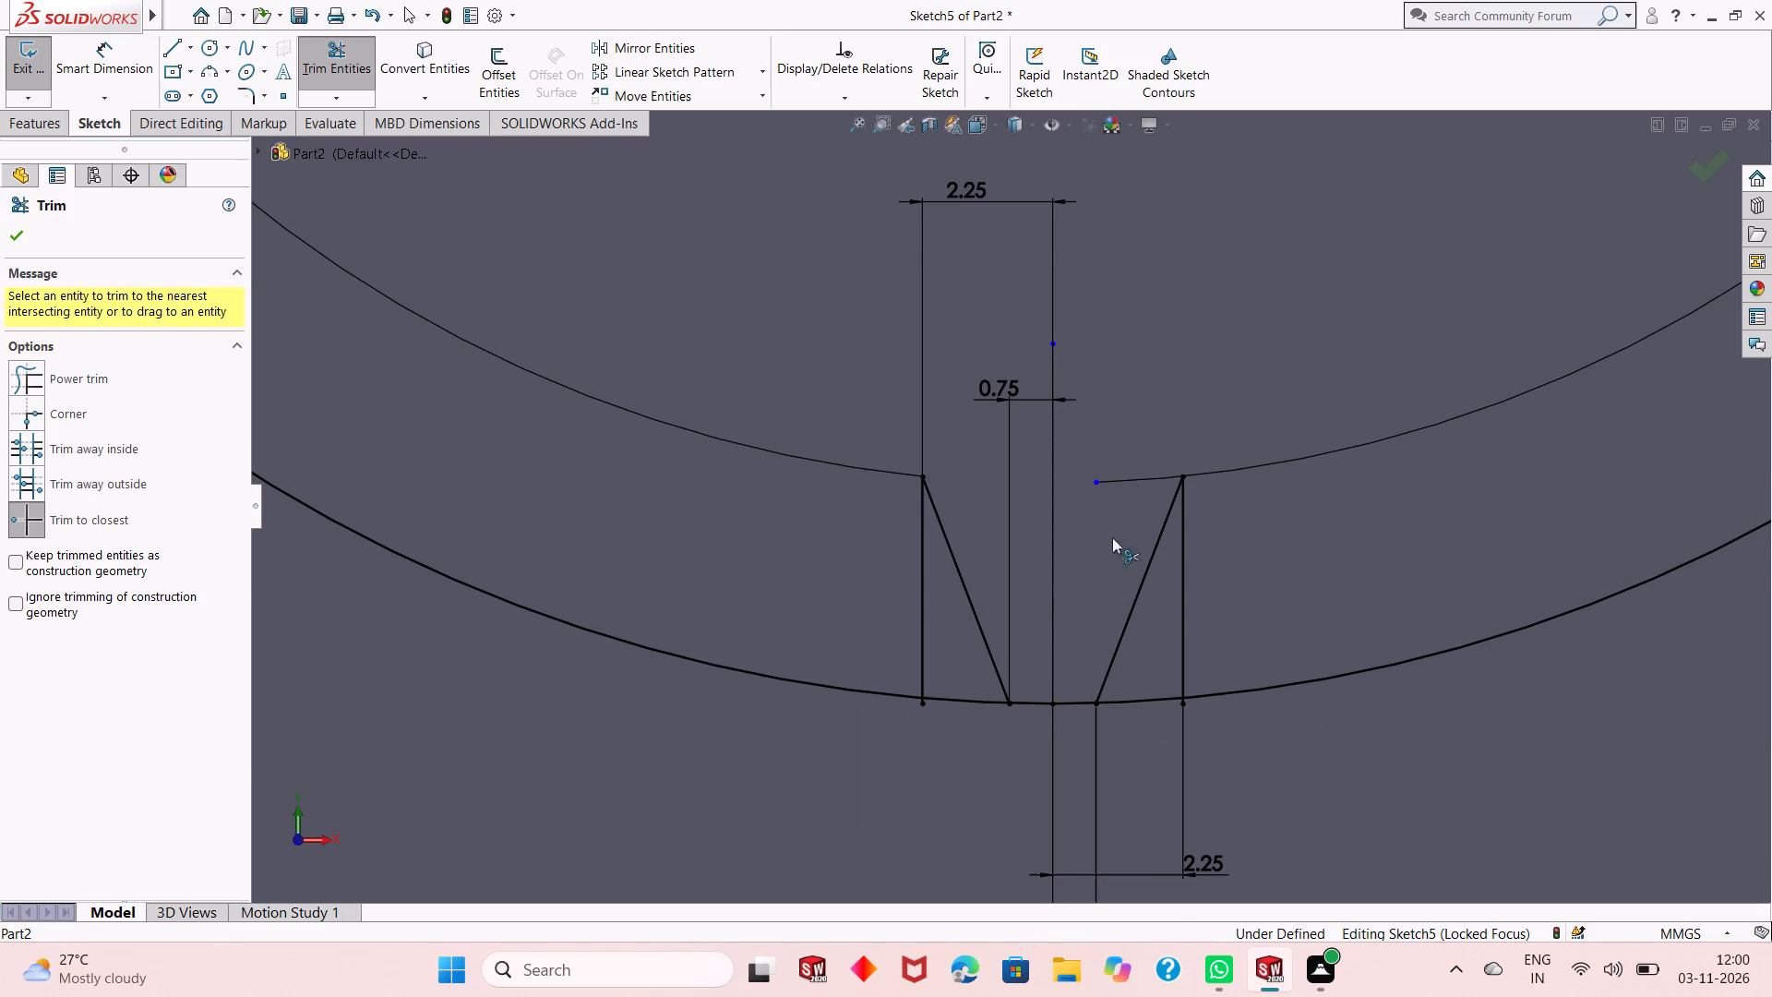
{"action": "left_click", "coordinate": [1119, 478]}
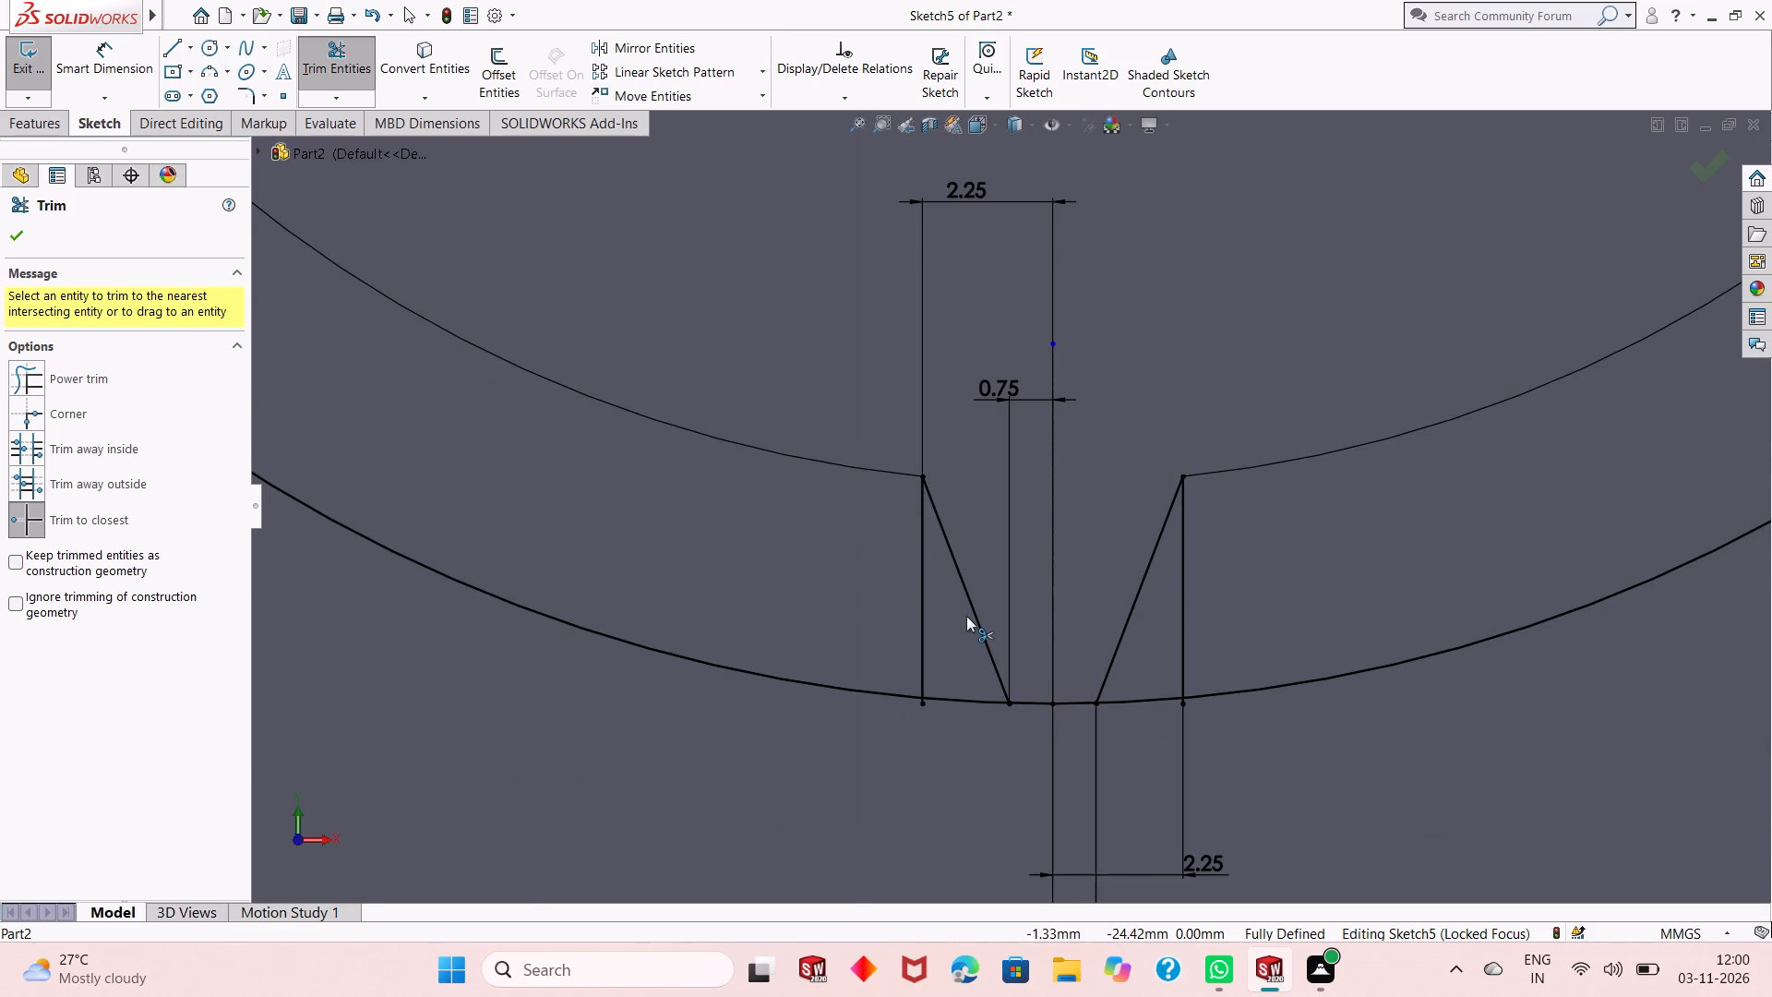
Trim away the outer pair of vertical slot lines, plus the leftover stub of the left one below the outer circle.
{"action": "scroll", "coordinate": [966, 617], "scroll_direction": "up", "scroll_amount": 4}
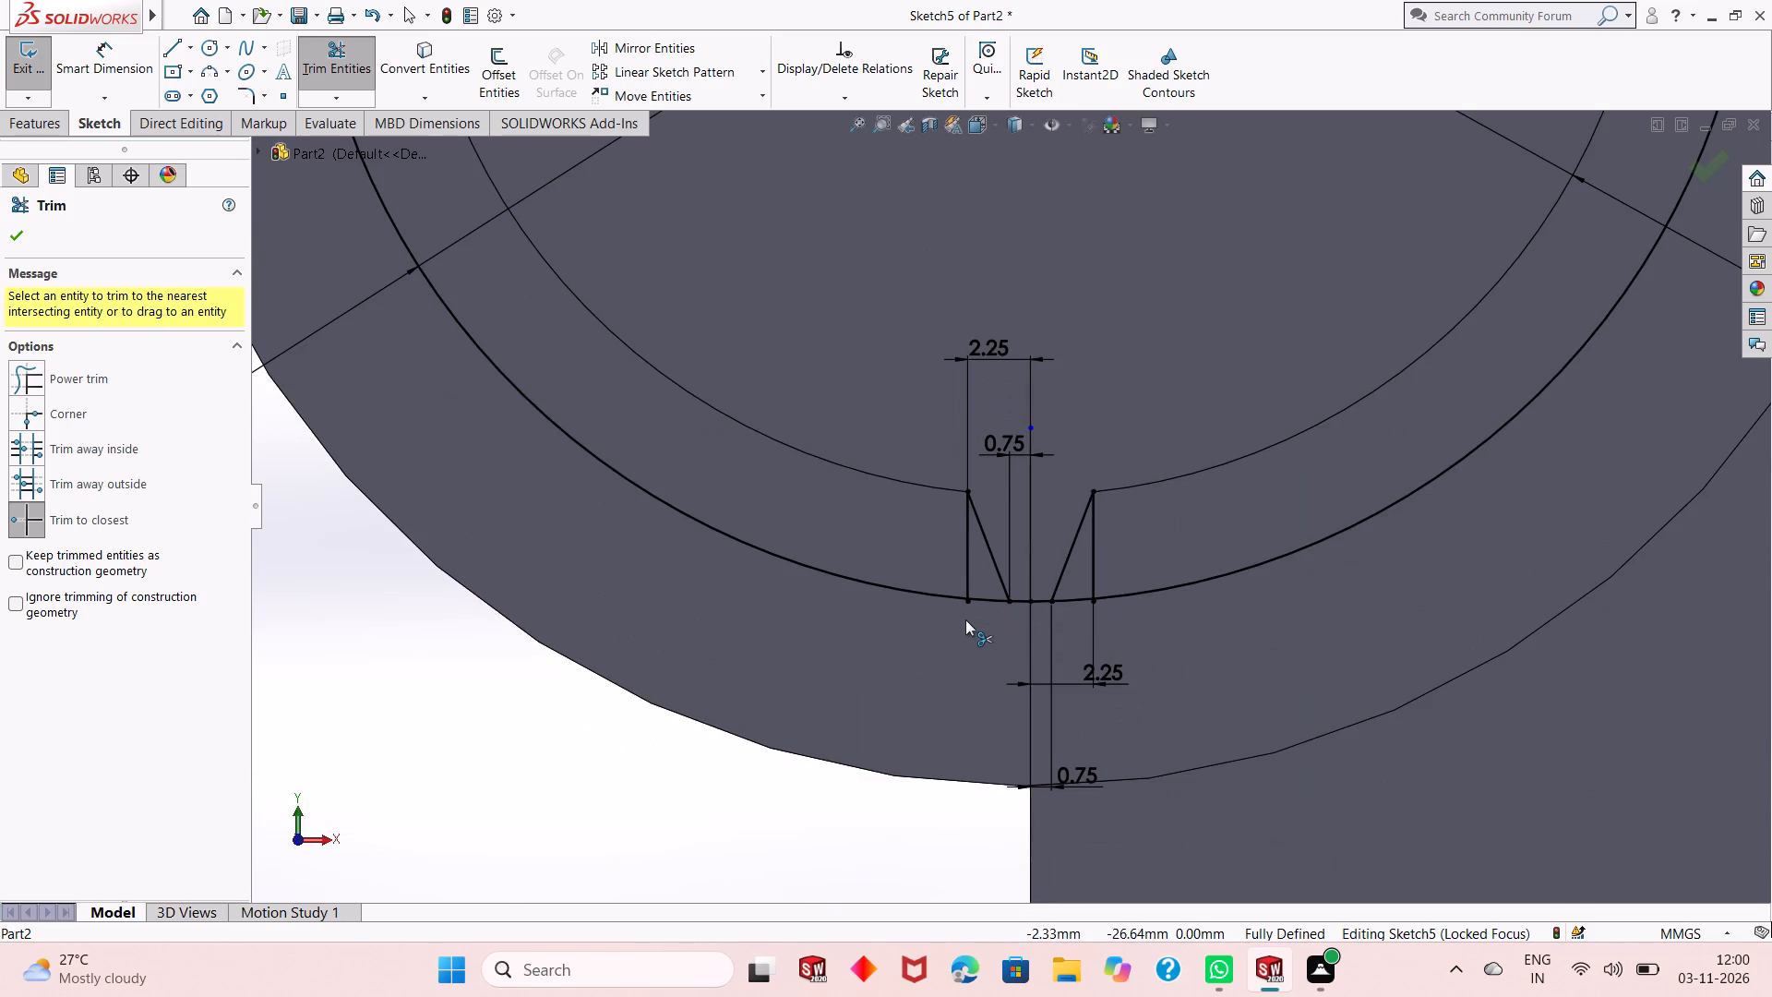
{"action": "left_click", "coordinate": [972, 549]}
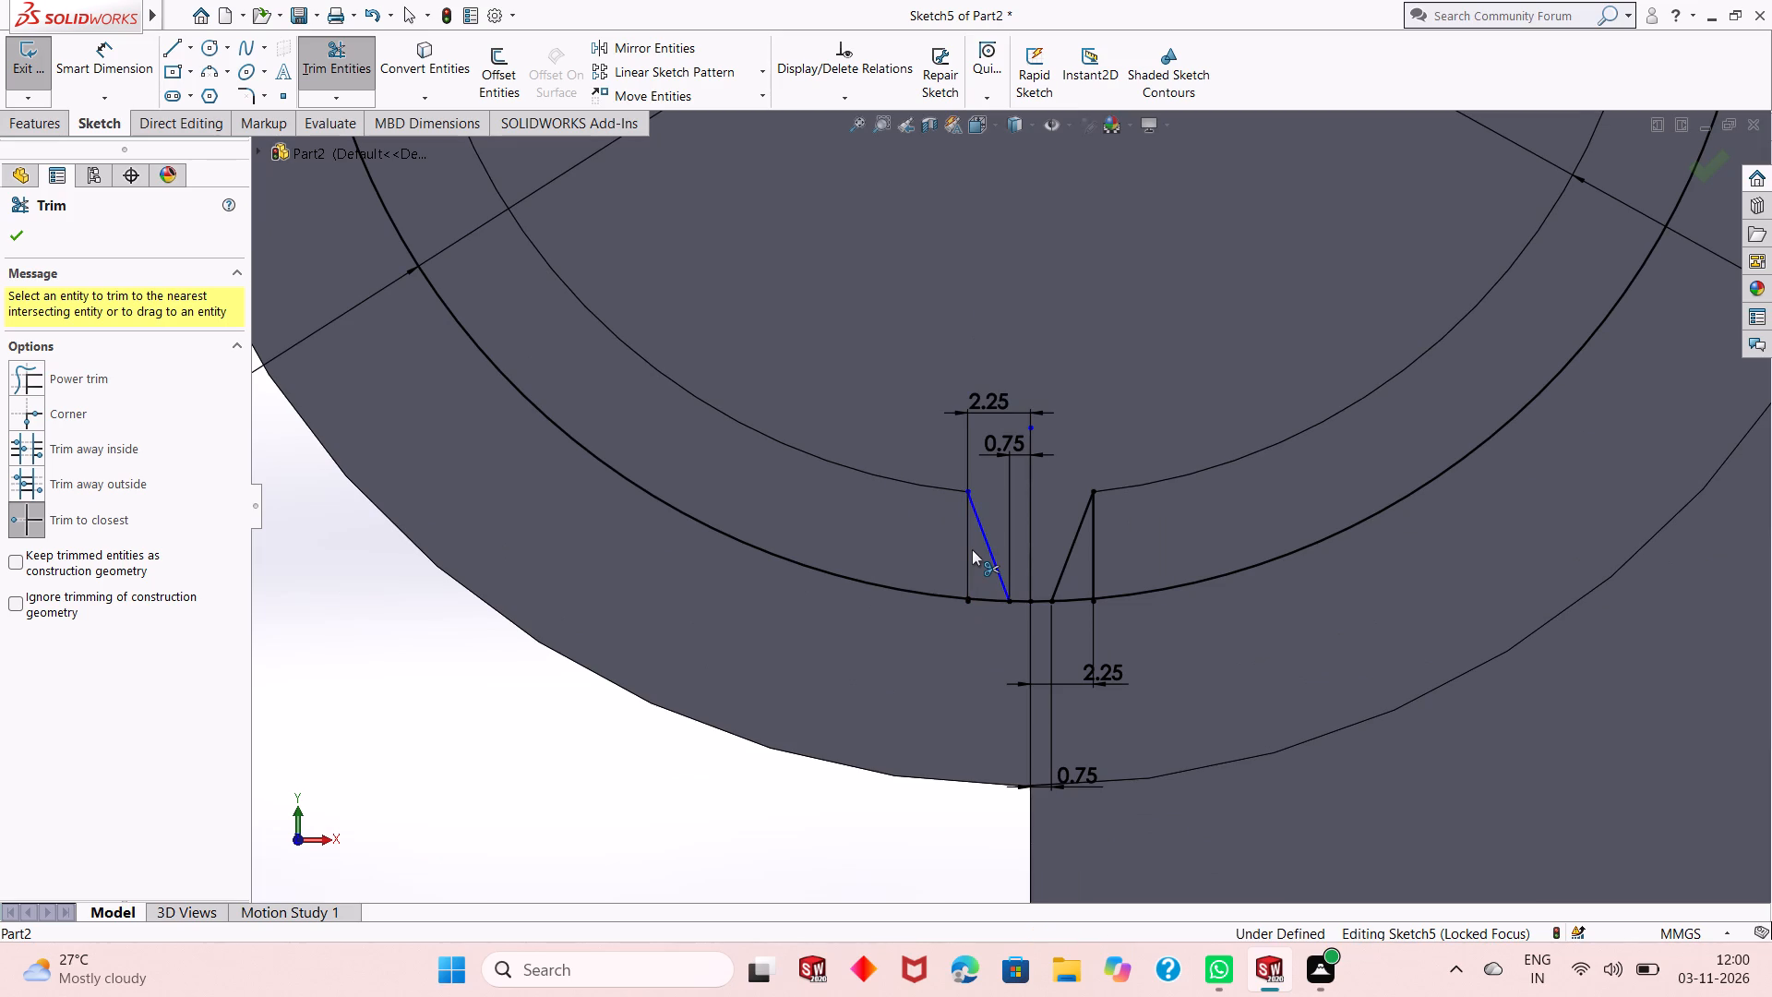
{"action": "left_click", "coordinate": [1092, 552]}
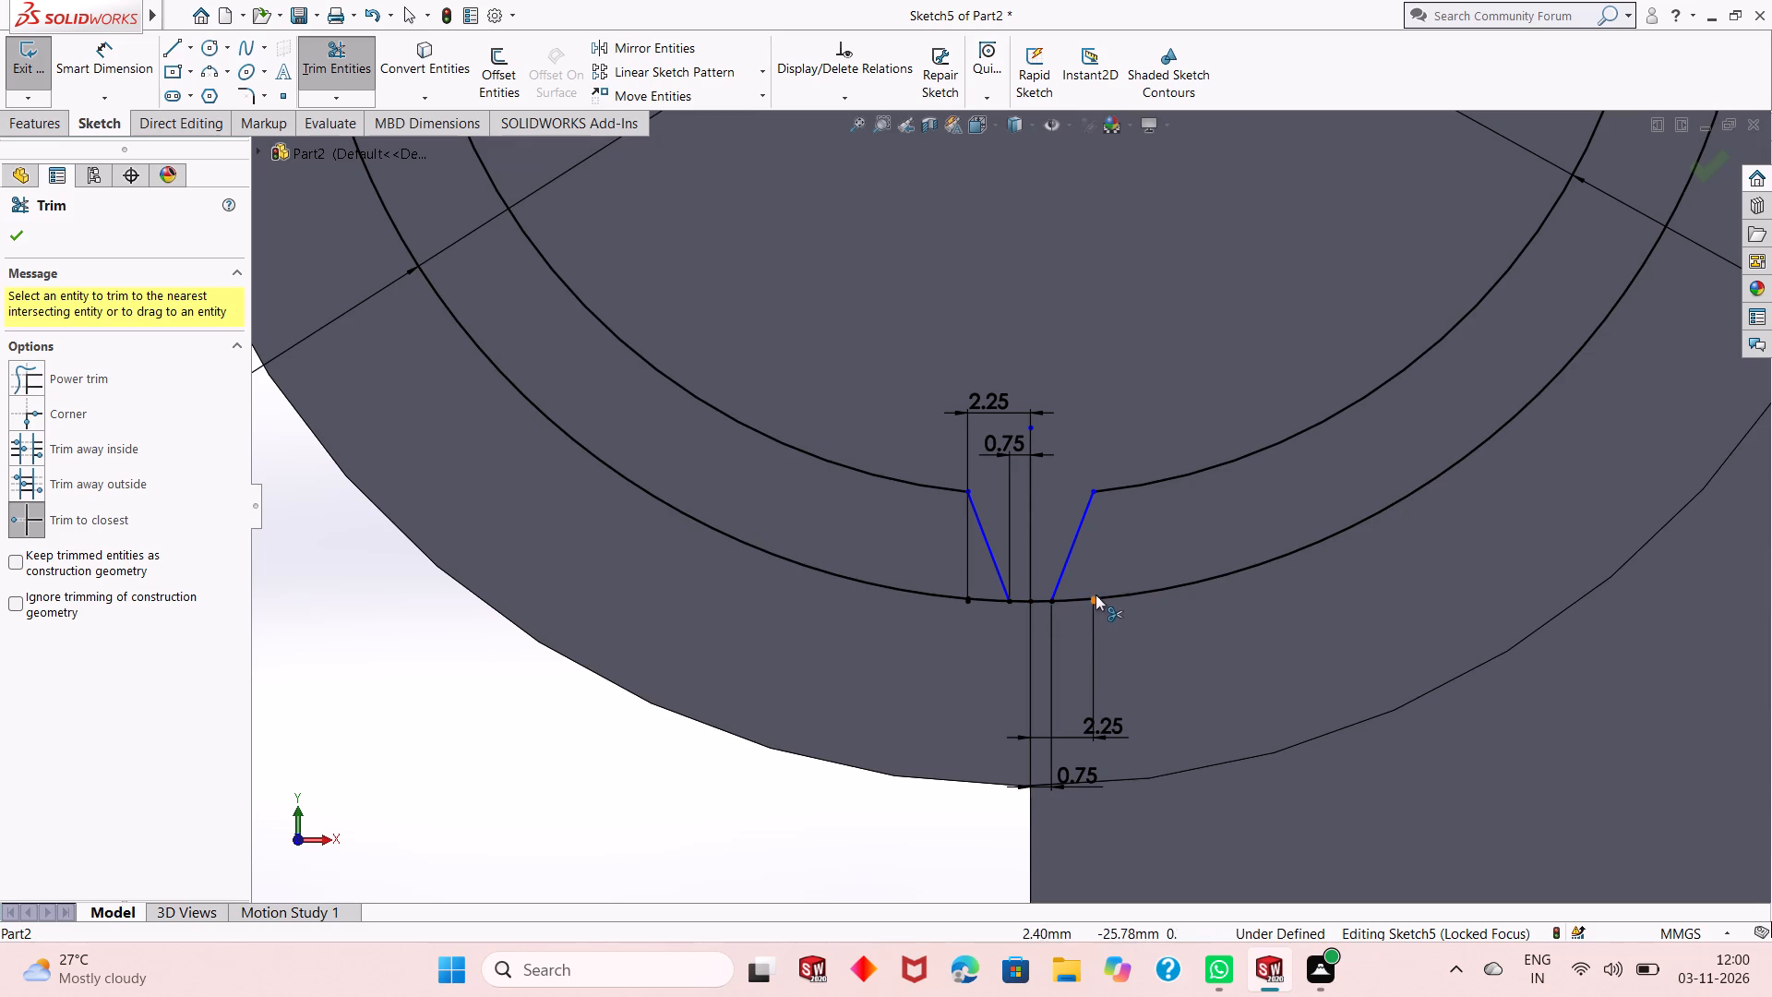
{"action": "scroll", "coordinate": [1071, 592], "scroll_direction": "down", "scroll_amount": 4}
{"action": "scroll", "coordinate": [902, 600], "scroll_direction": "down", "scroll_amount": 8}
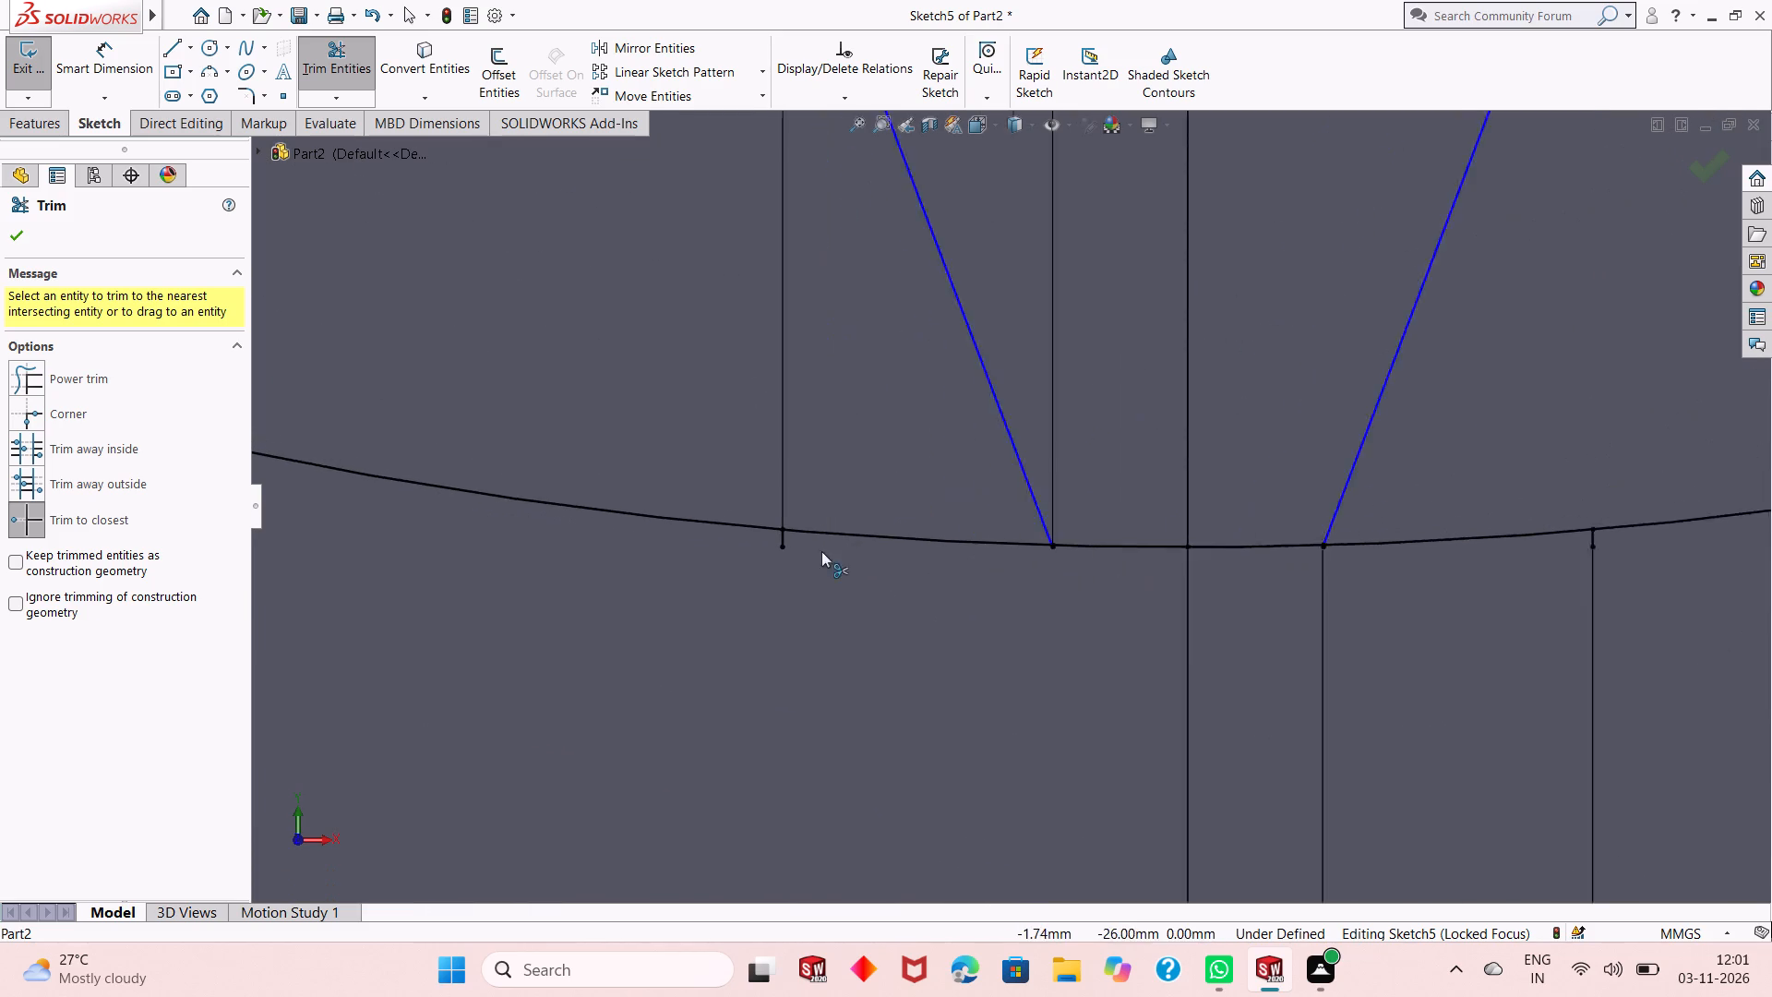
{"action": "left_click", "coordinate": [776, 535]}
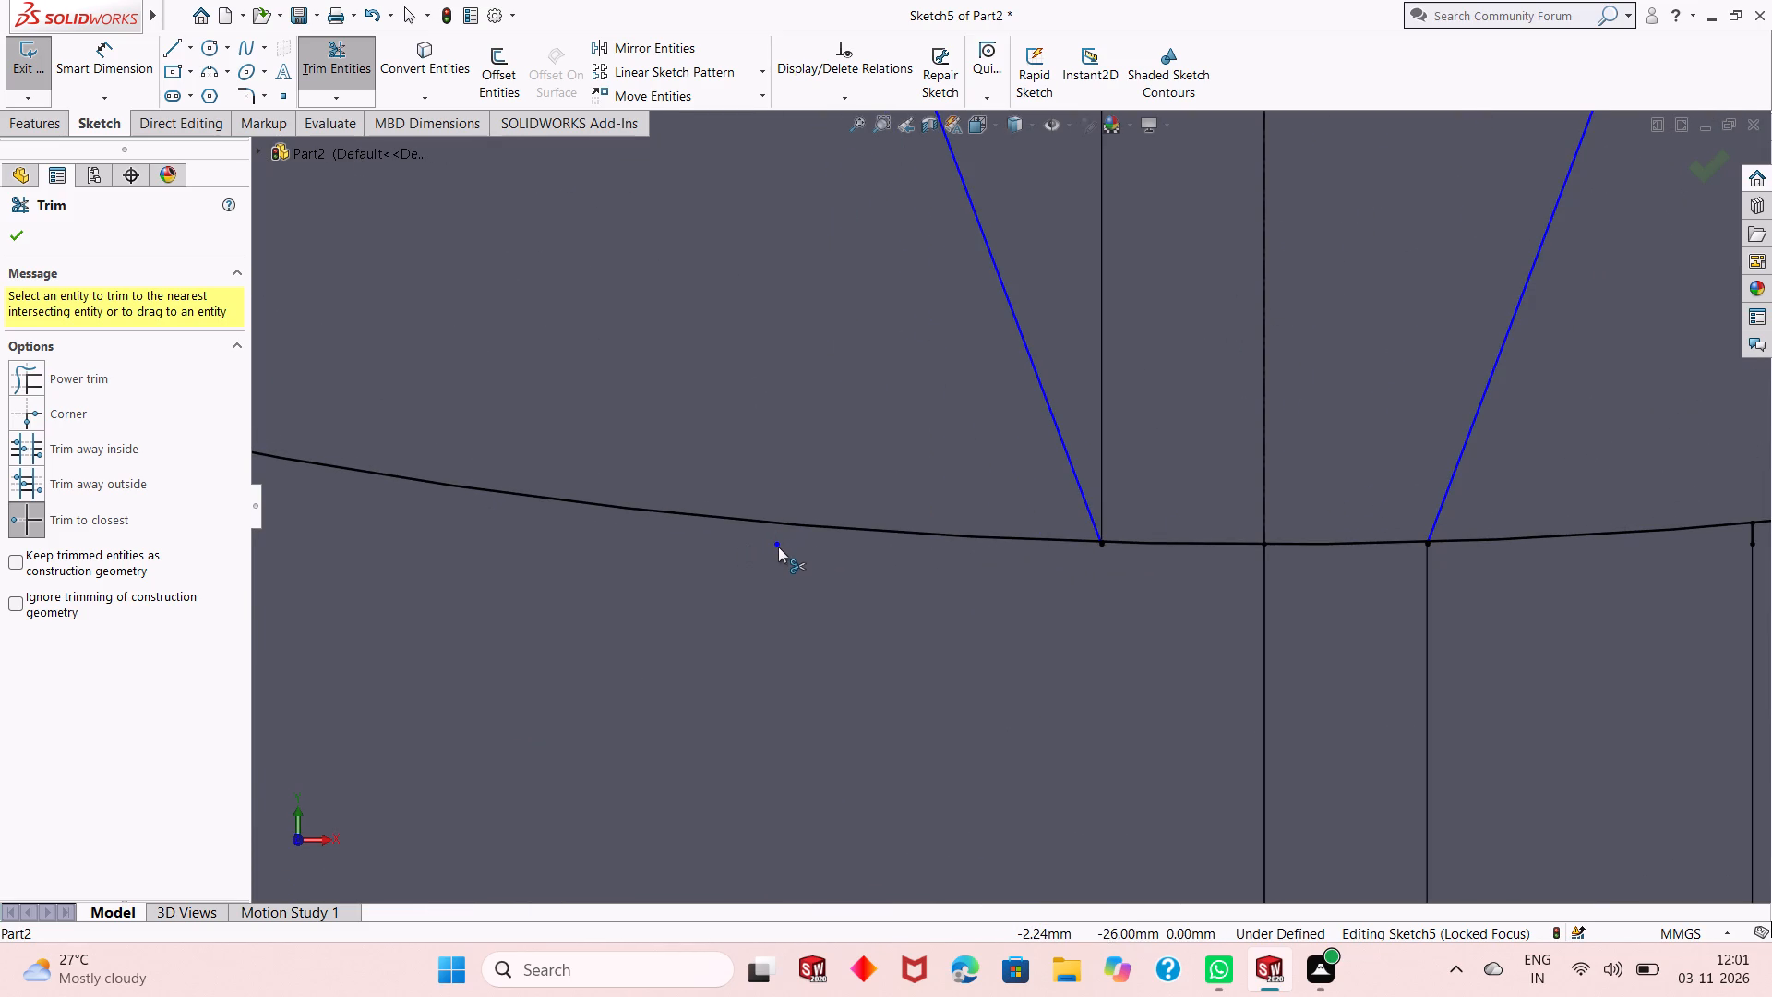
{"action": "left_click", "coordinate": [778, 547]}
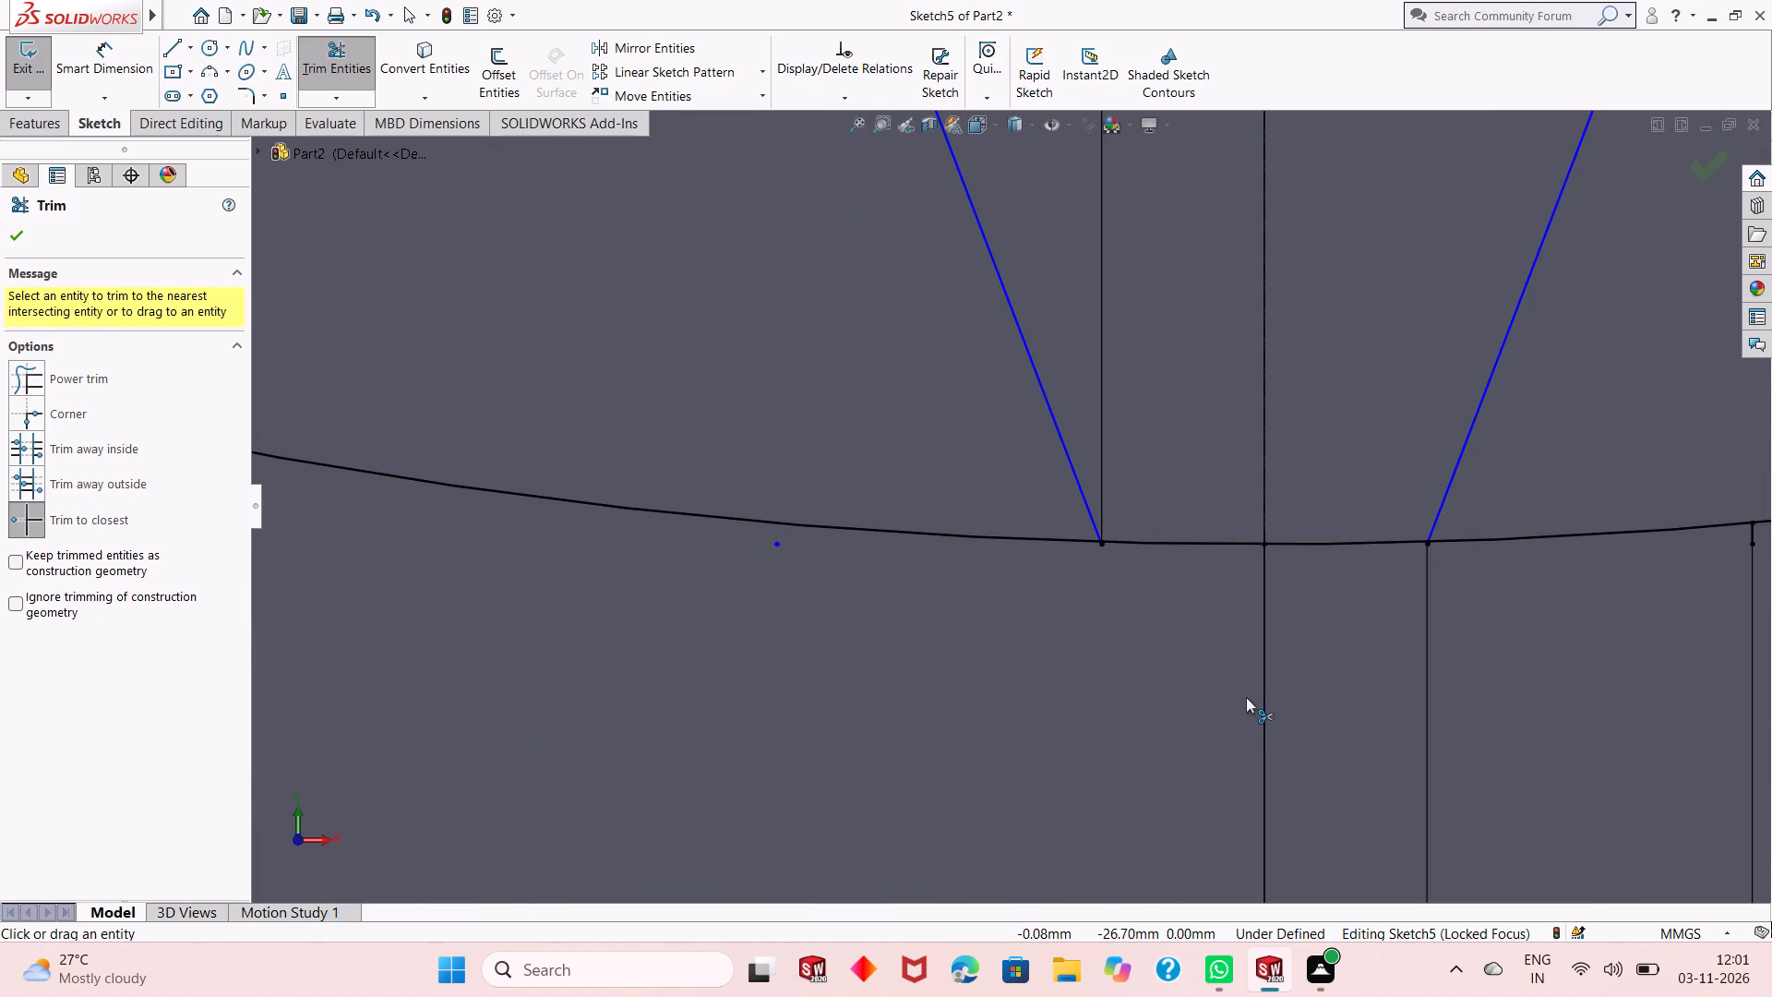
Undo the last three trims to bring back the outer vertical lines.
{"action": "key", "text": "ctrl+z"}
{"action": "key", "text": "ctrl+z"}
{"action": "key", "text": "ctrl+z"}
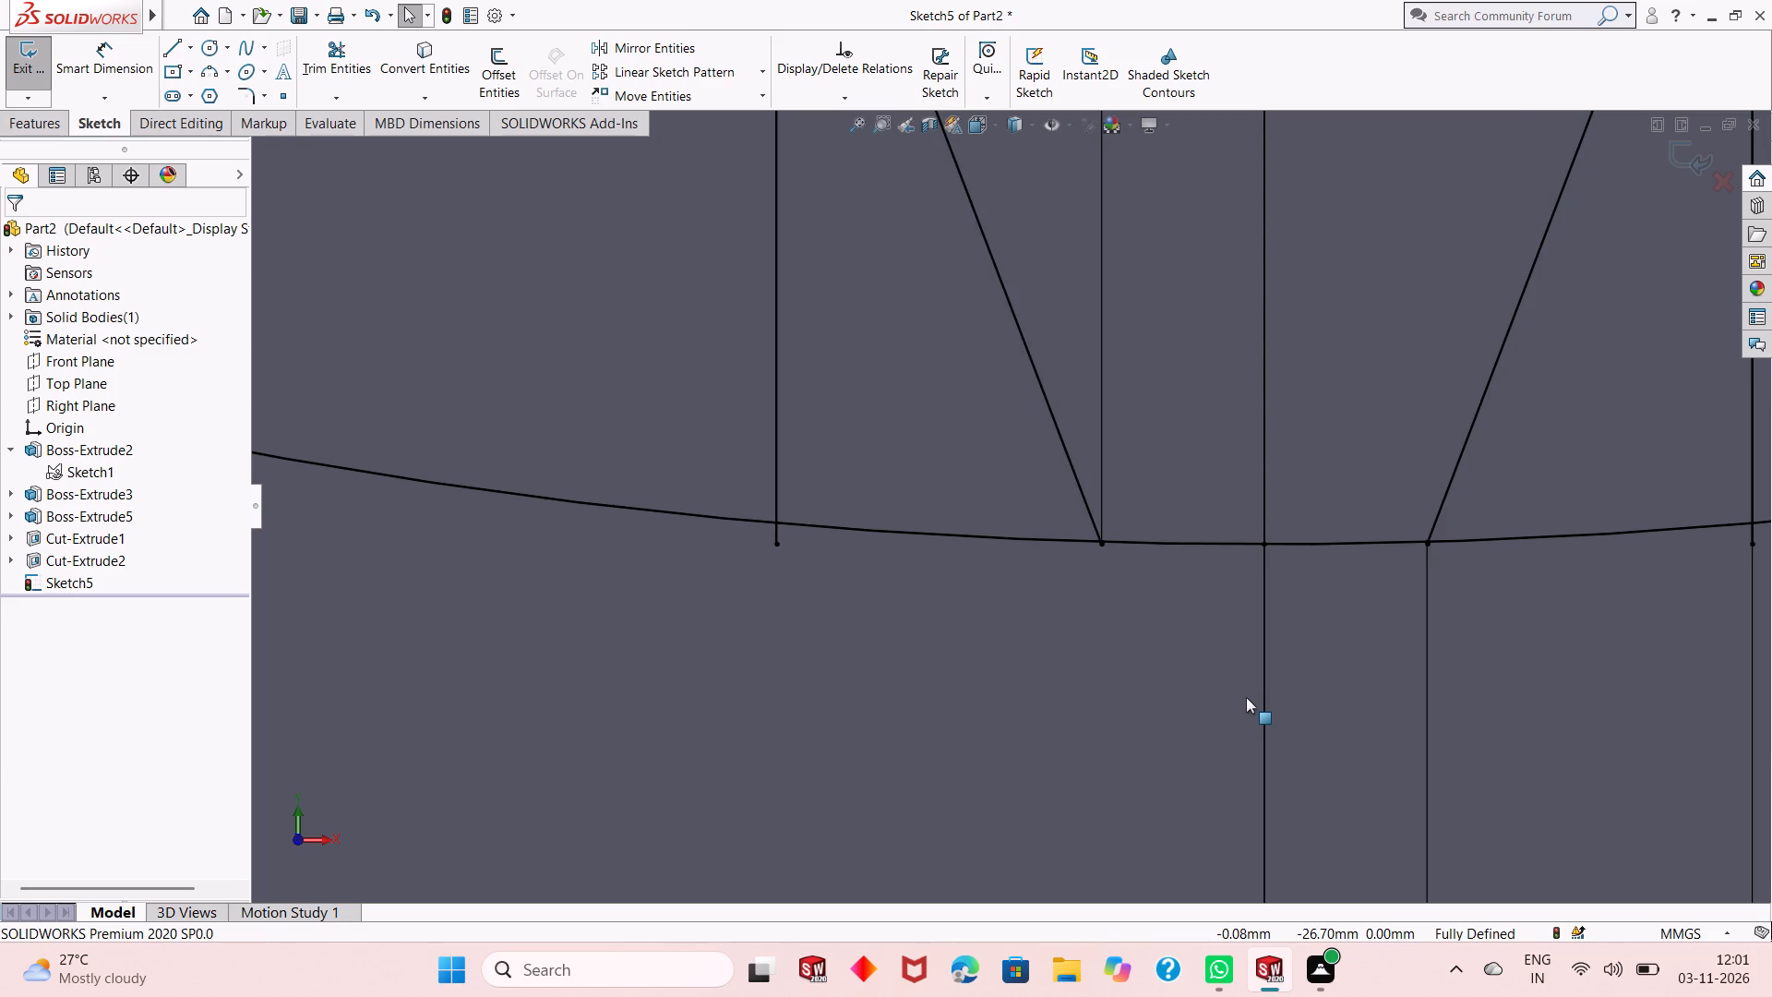
Trim off the short lower ends of both outer vertical lines that extend beyond the outer circle.
{"action": "scroll", "coordinate": [1246, 697], "scroll_direction": "up", "scroll_amount": 6}
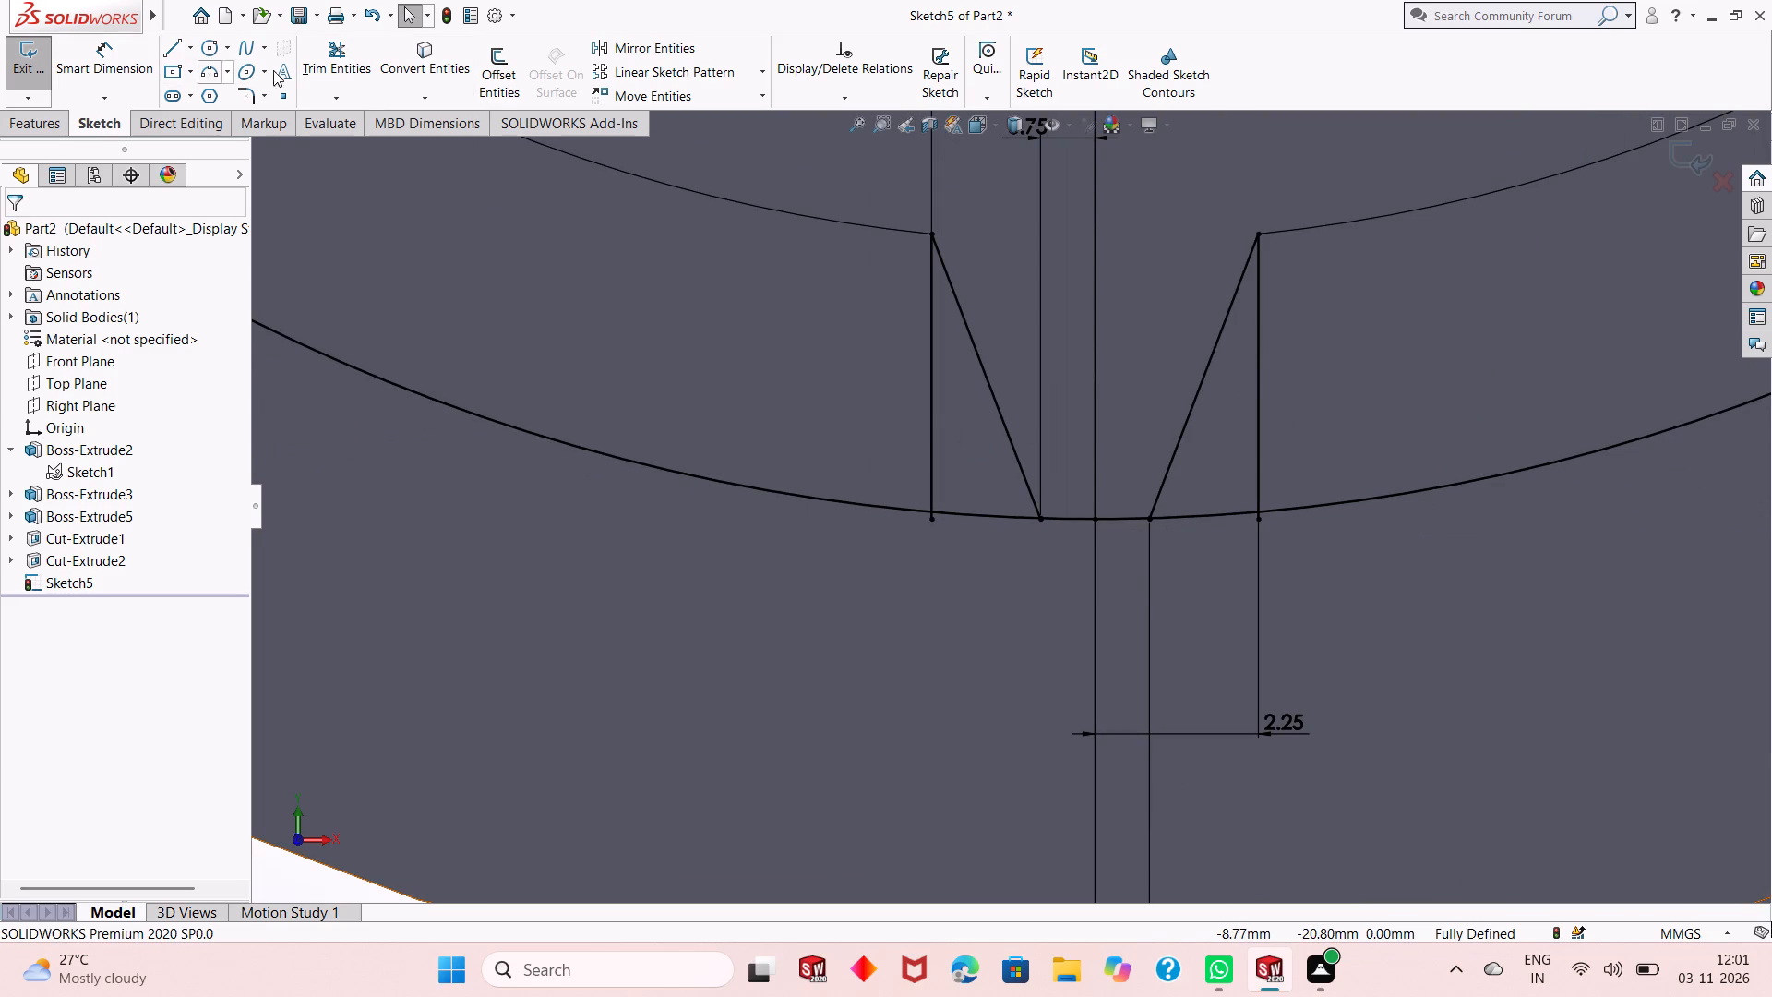
{"action": "left_click", "coordinate": [334, 63]}
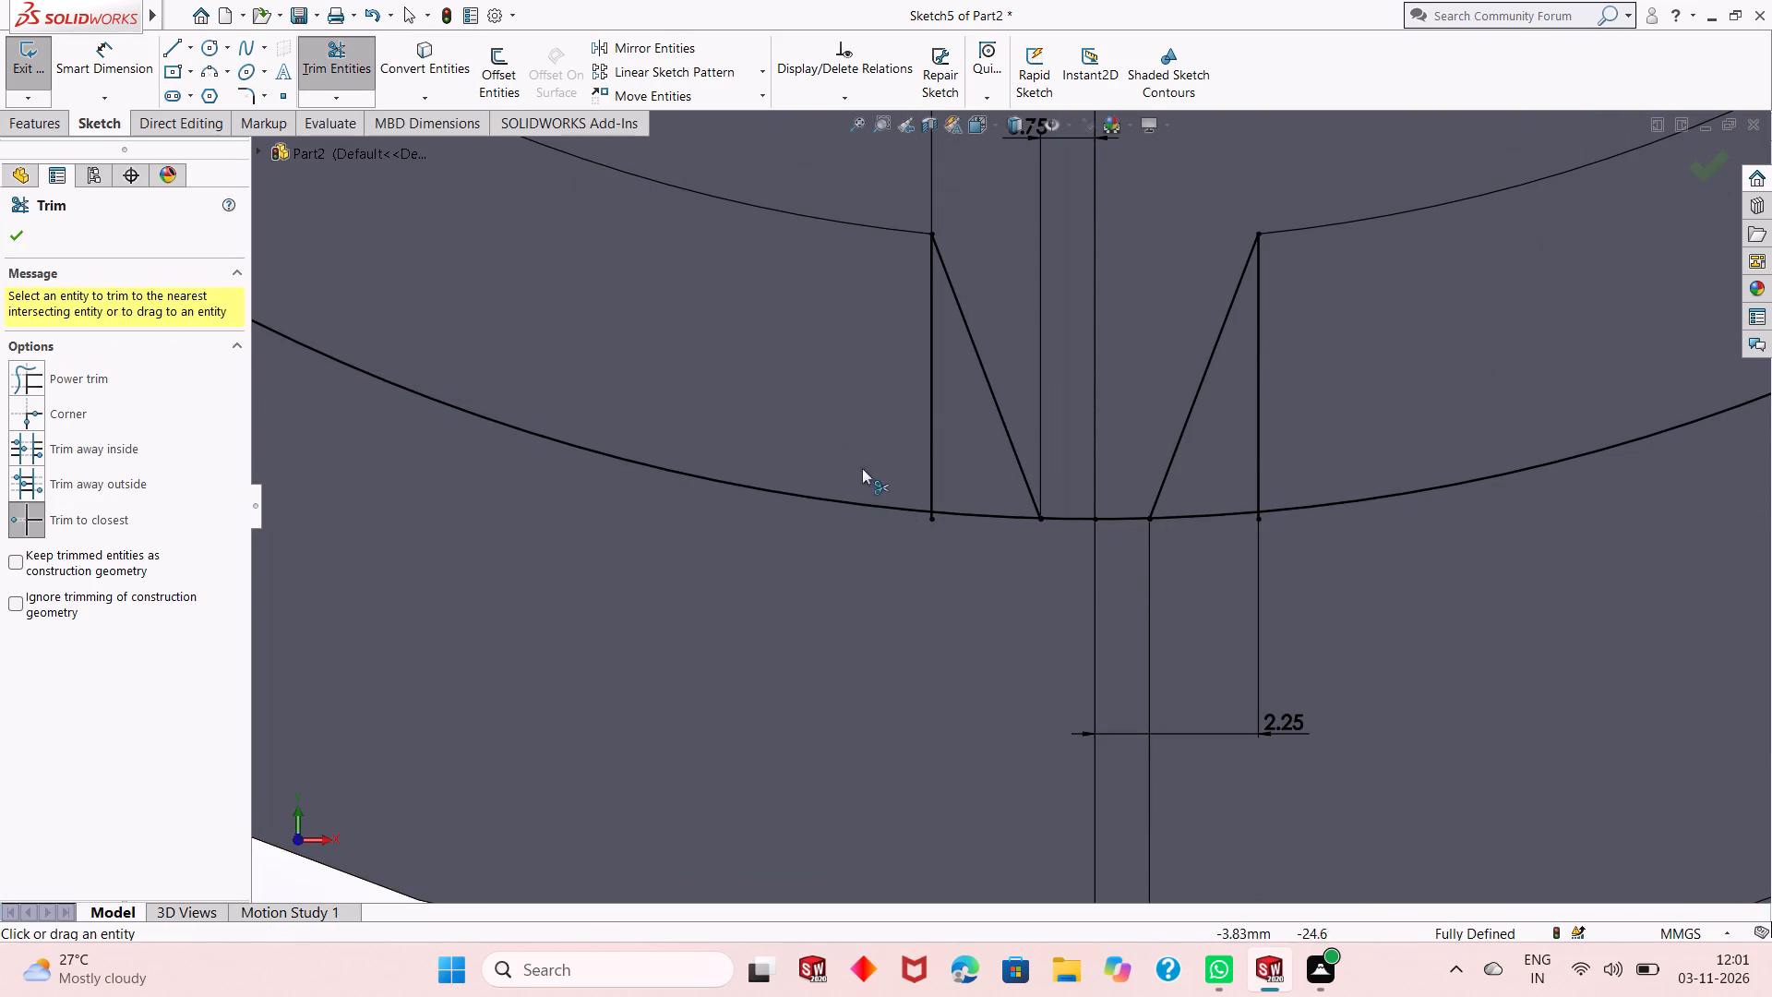
{"action": "scroll", "coordinate": [984, 497], "scroll_direction": "down", "scroll_amount": 12}
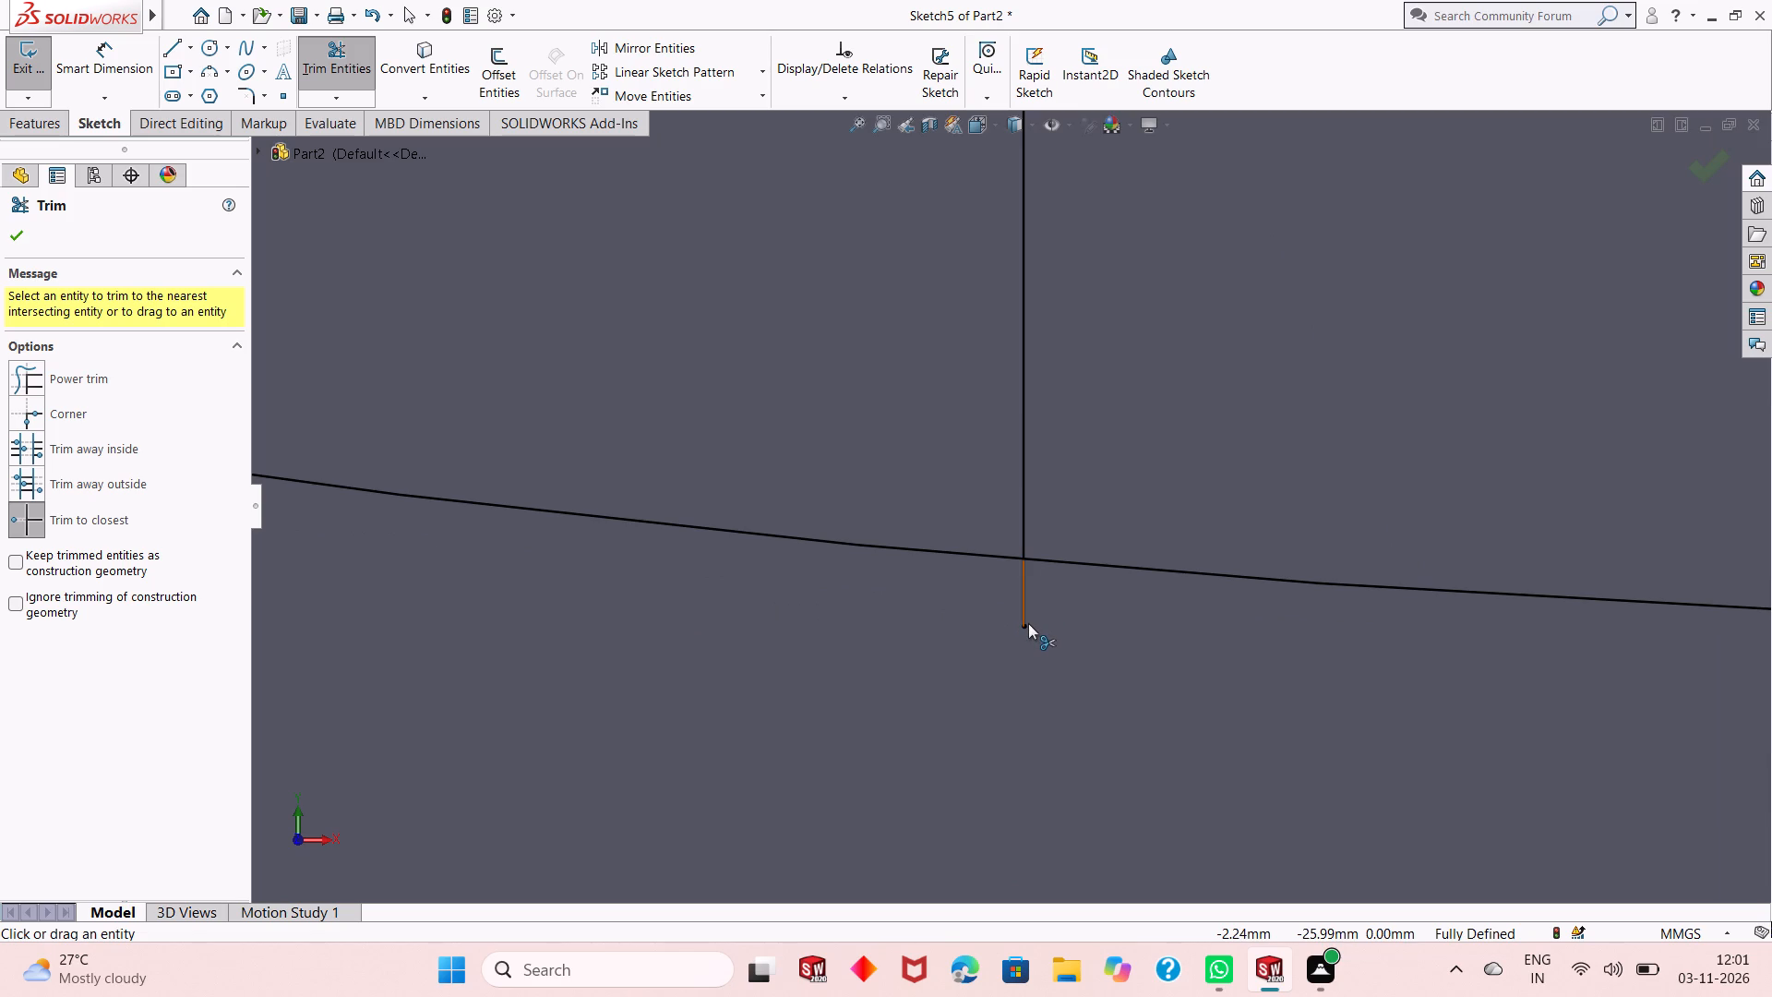
{"action": "left_click", "coordinate": [1028, 623]}
{"action": "scroll", "coordinate": [905, 645], "scroll_direction": "up", "scroll_amount": 5}
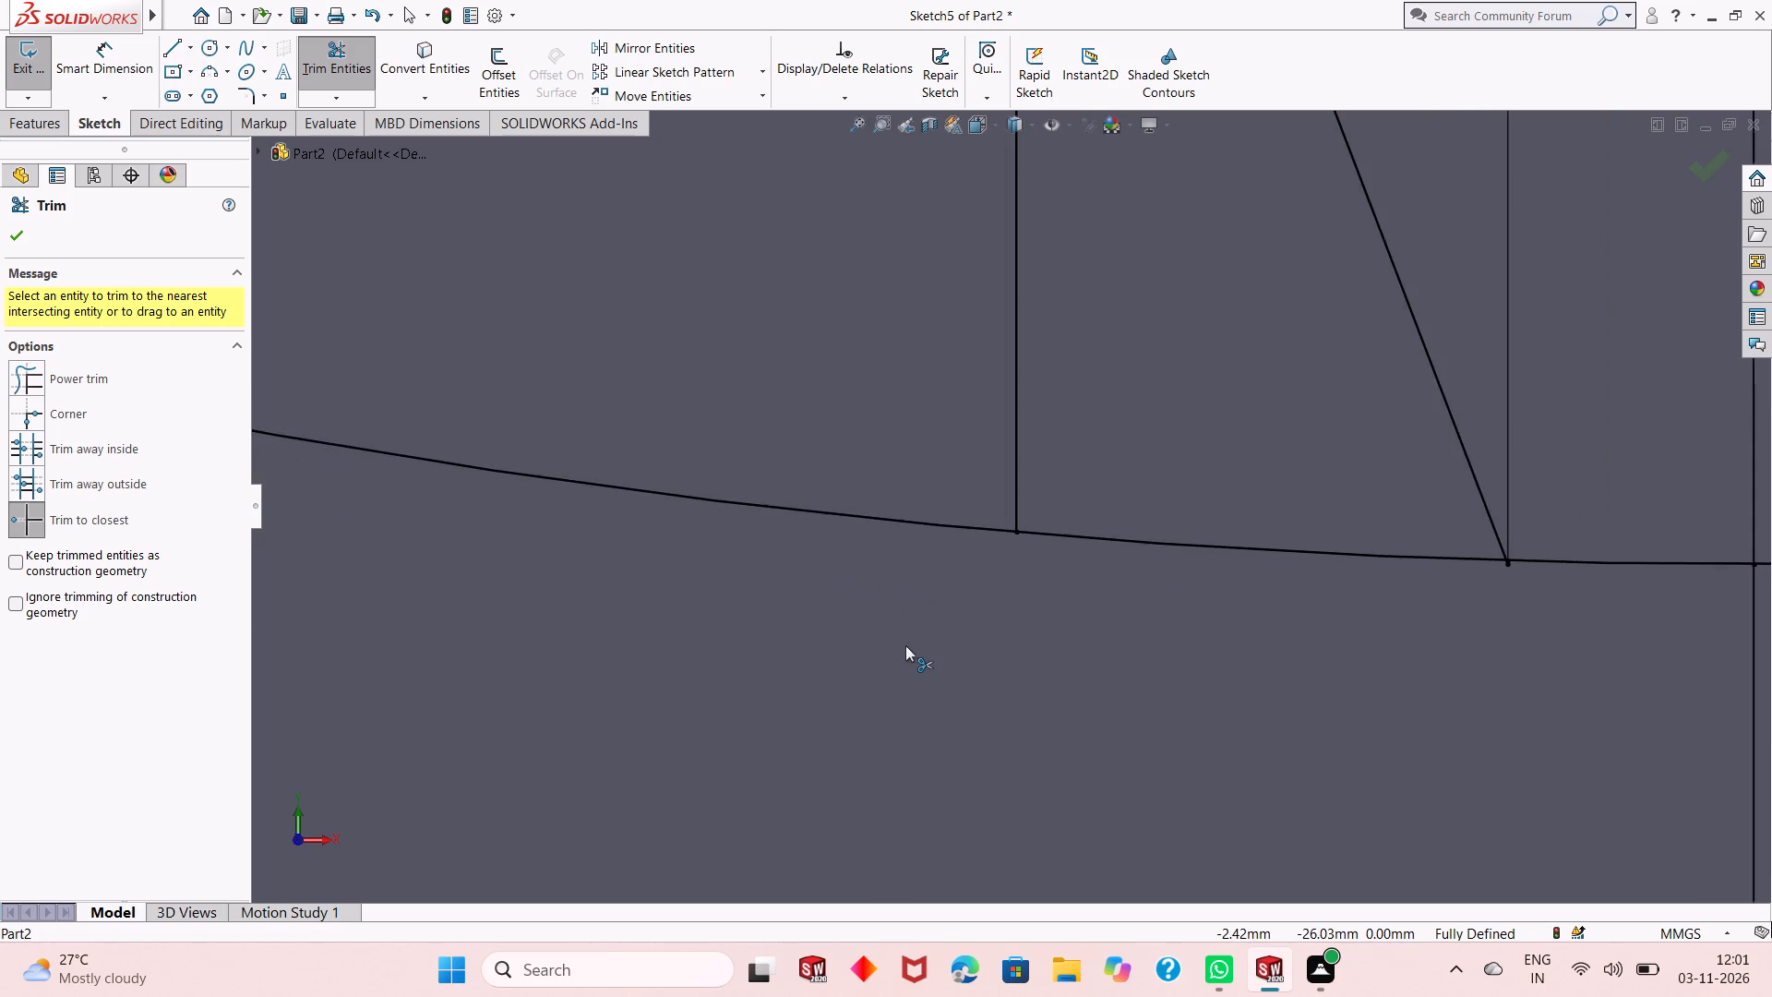
{"action": "scroll", "coordinate": [905, 645], "scroll_direction": "up", "scroll_amount": 9}
{"action": "scroll", "coordinate": [1274, 499], "scroll_direction": "down", "scroll_amount": 8}
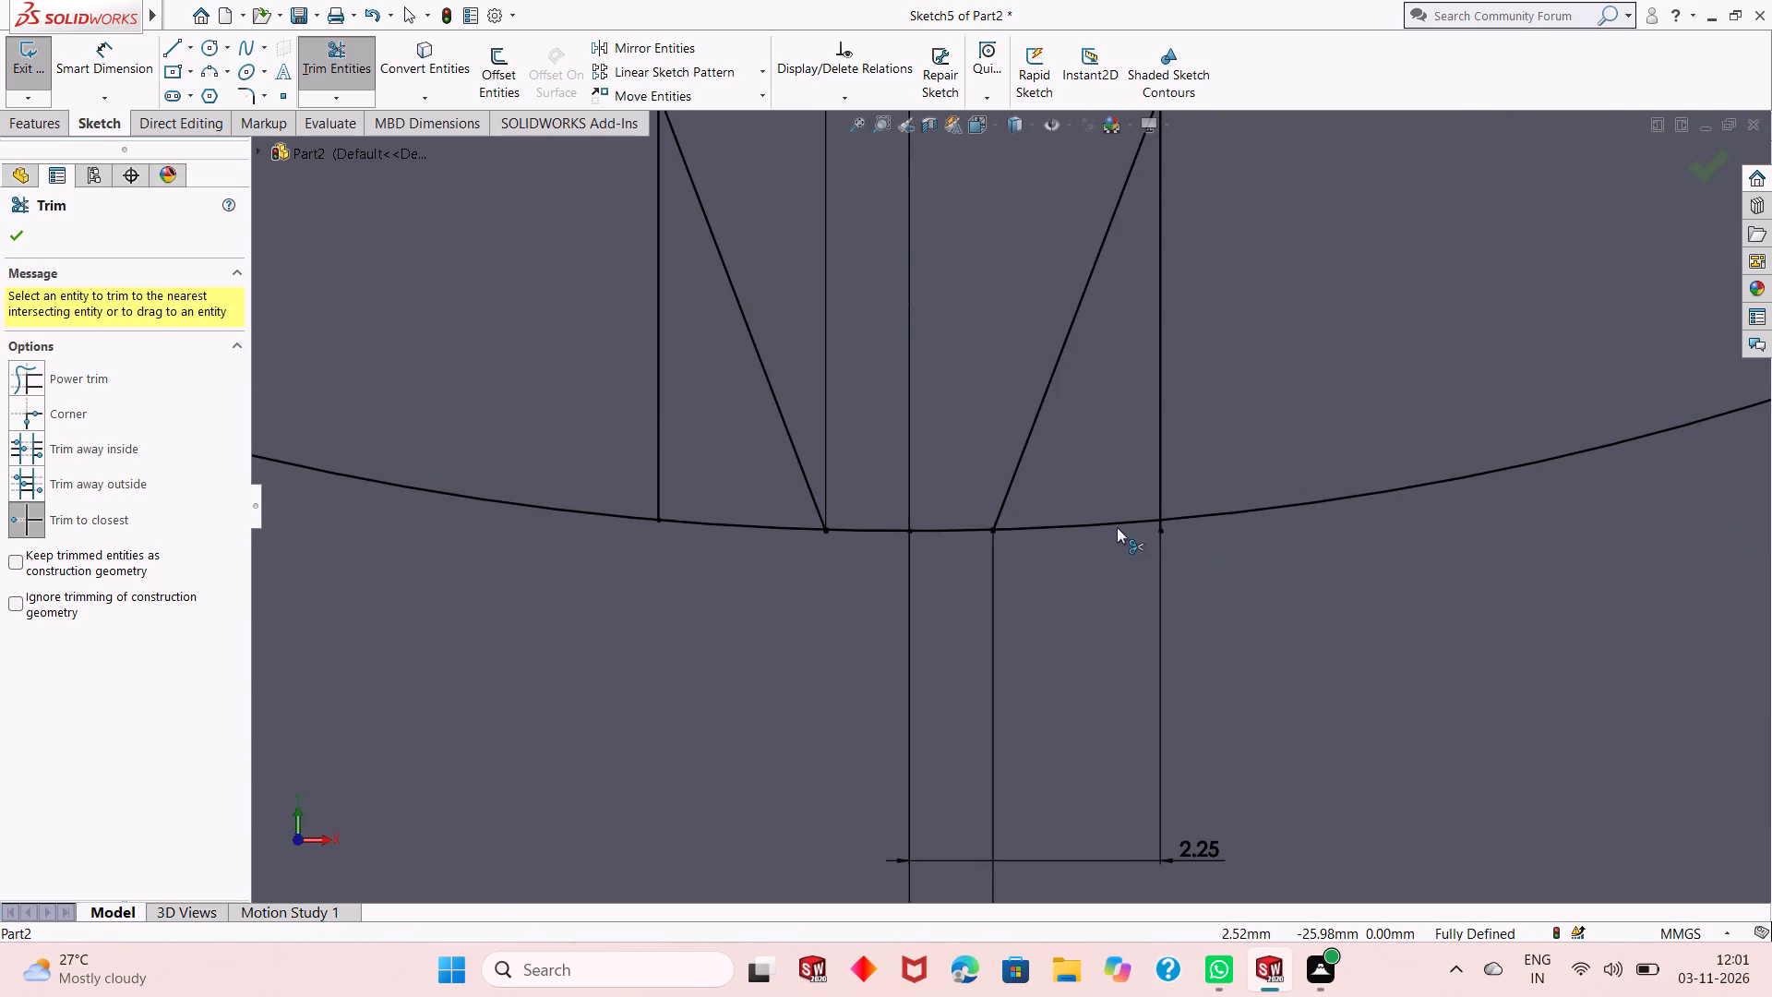
{"action": "scroll", "coordinate": [1117, 527], "scroll_direction": "down", "scroll_amount": 3}
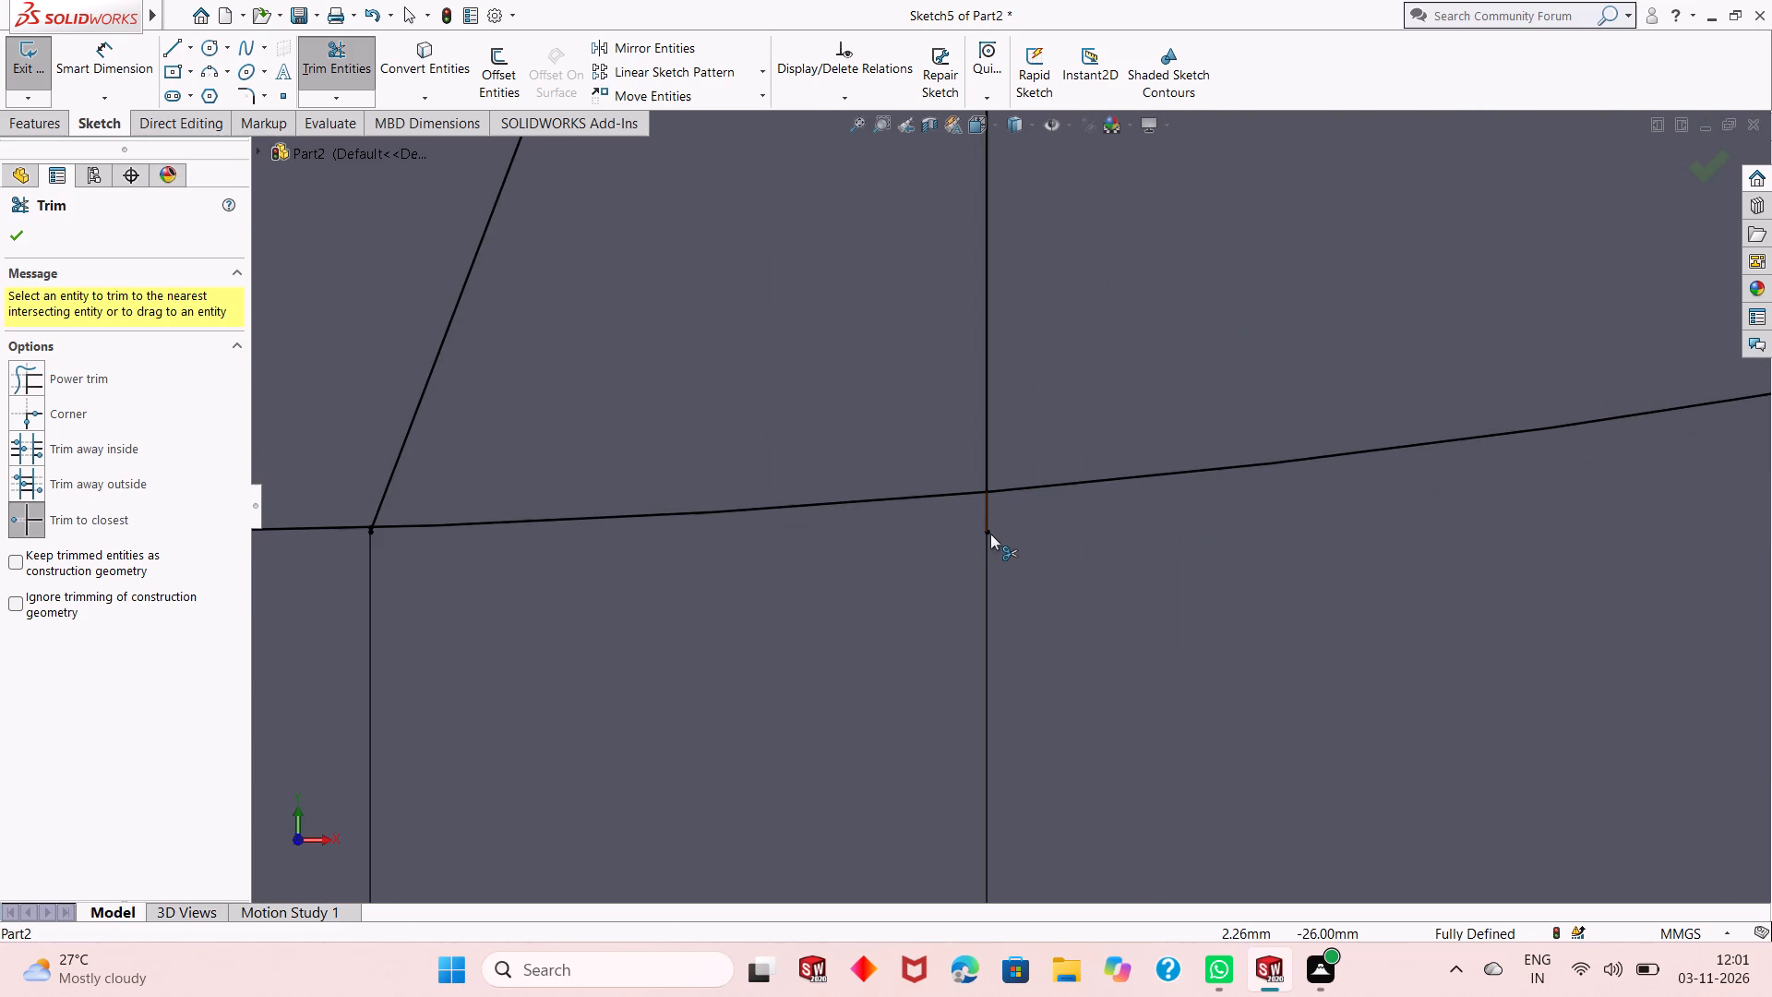
{"action": "left_click", "coordinate": [988, 532]}
Trim away the outer pair of vertical lines between the two circles and finish trimming.
{"action": "scroll", "coordinate": [1093, 656], "scroll_direction": "down", "scroll_amount": 2}
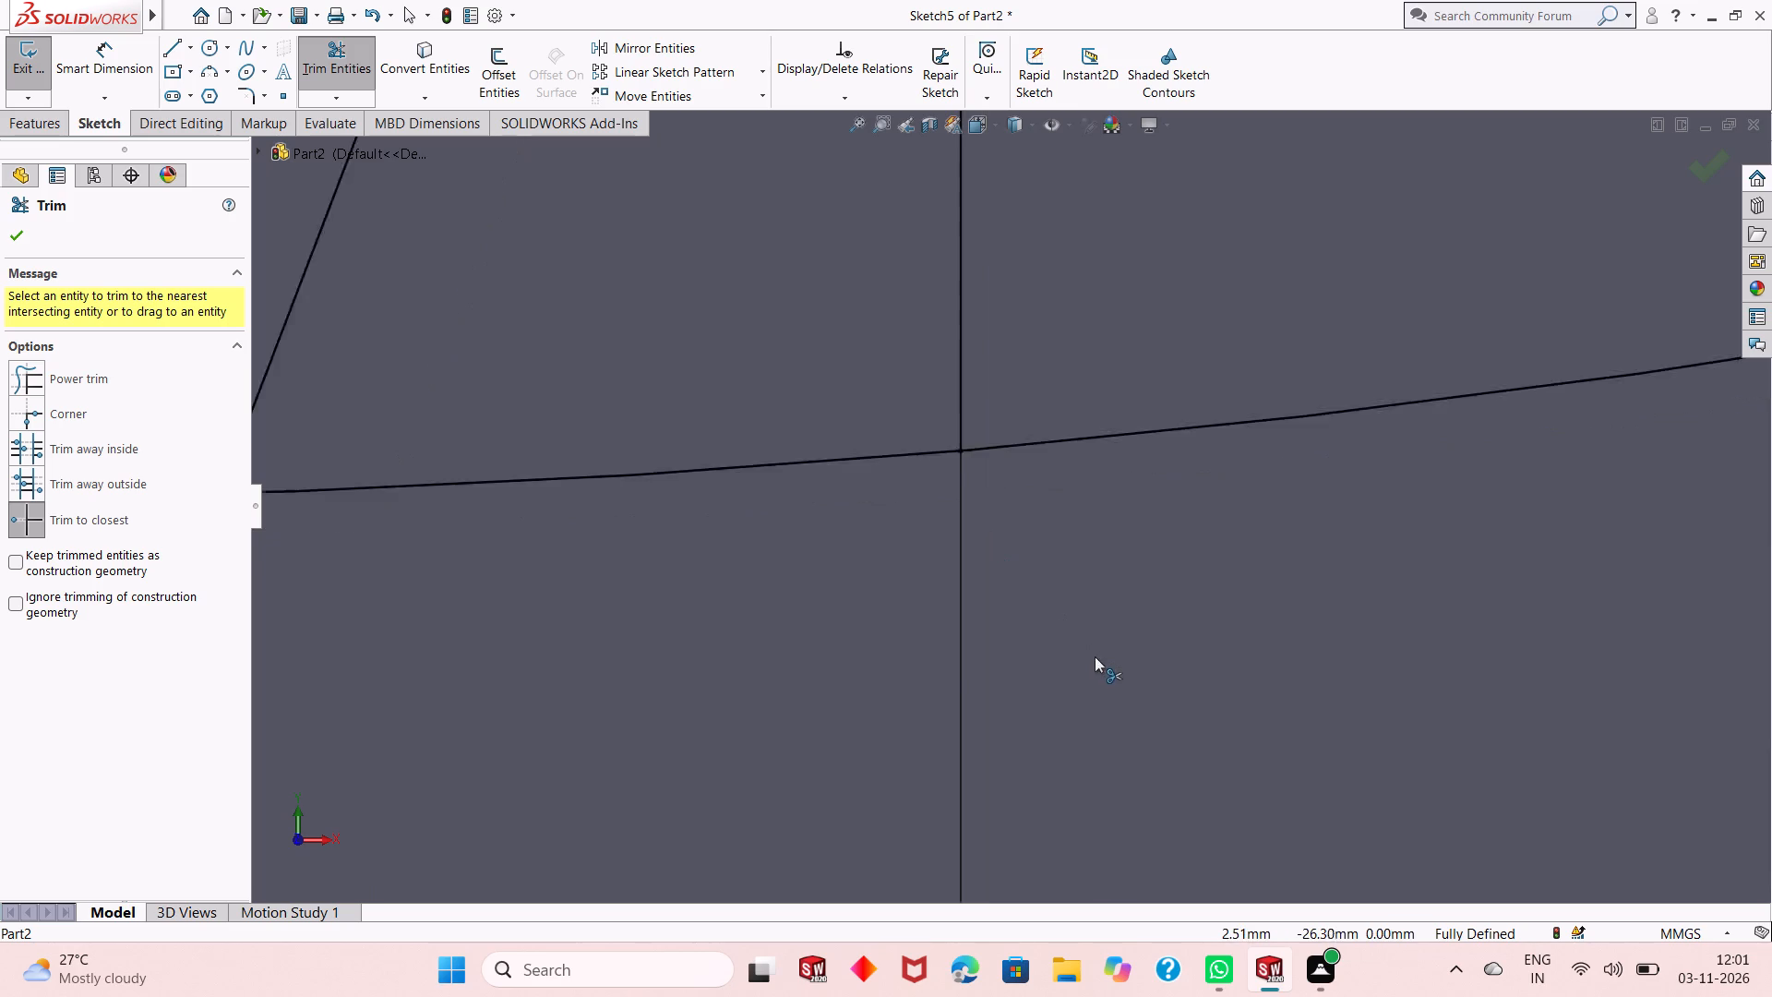
{"action": "scroll", "coordinate": [1095, 656], "scroll_direction": "down", "scroll_amount": 3}
{"action": "scroll", "coordinate": [1100, 670], "scroll_direction": "up", "scroll_amount": 8}
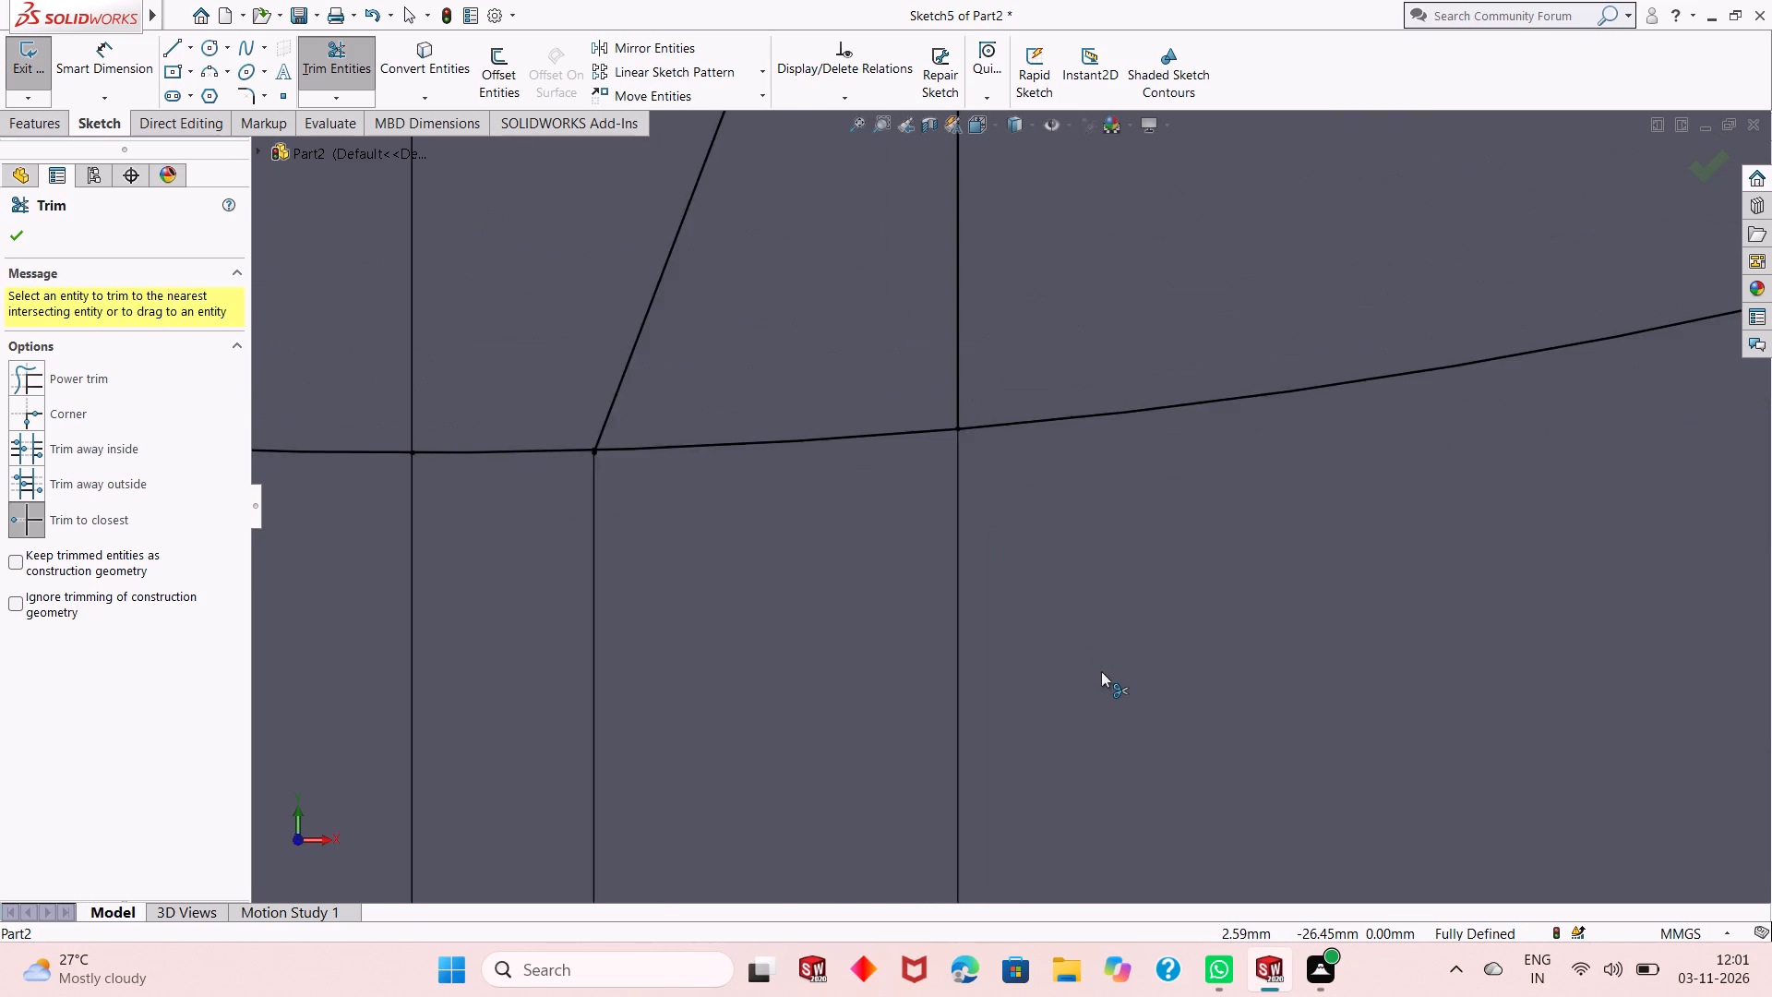
{"action": "scroll", "coordinate": [1101, 671], "scroll_direction": "up", "scroll_amount": 8}
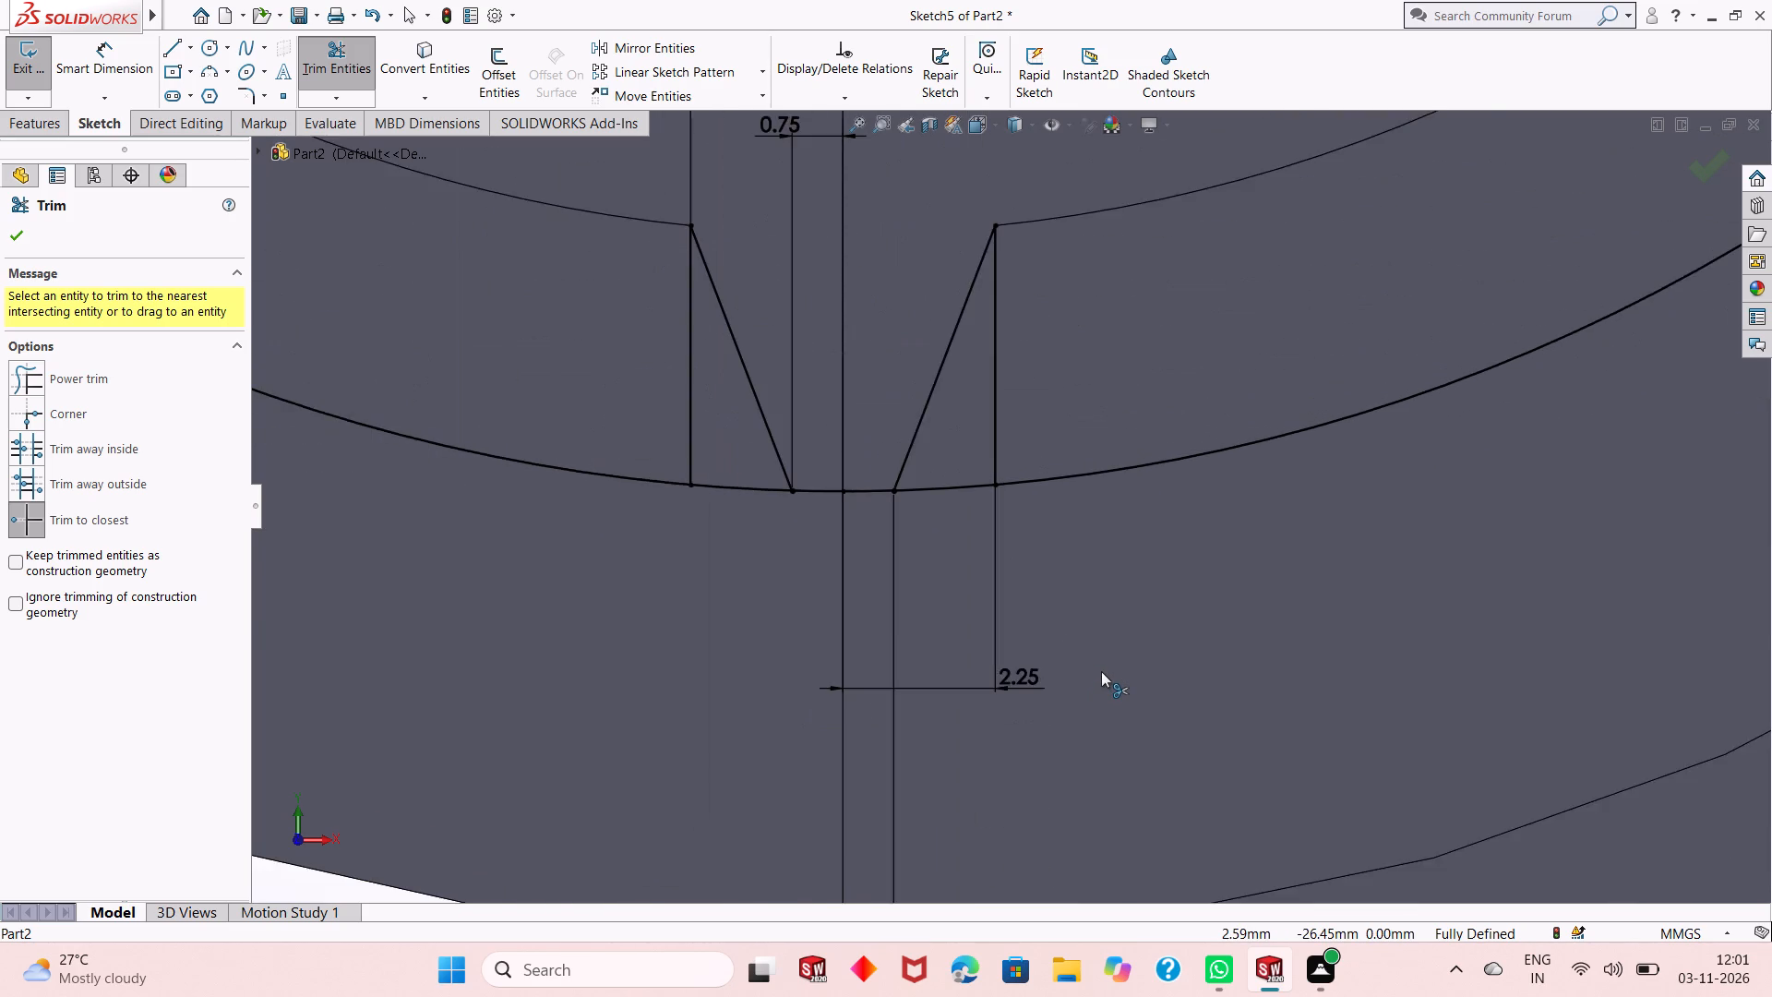
{"action": "scroll", "coordinate": [877, 270], "scroll_direction": "down", "scroll_amount": 3}
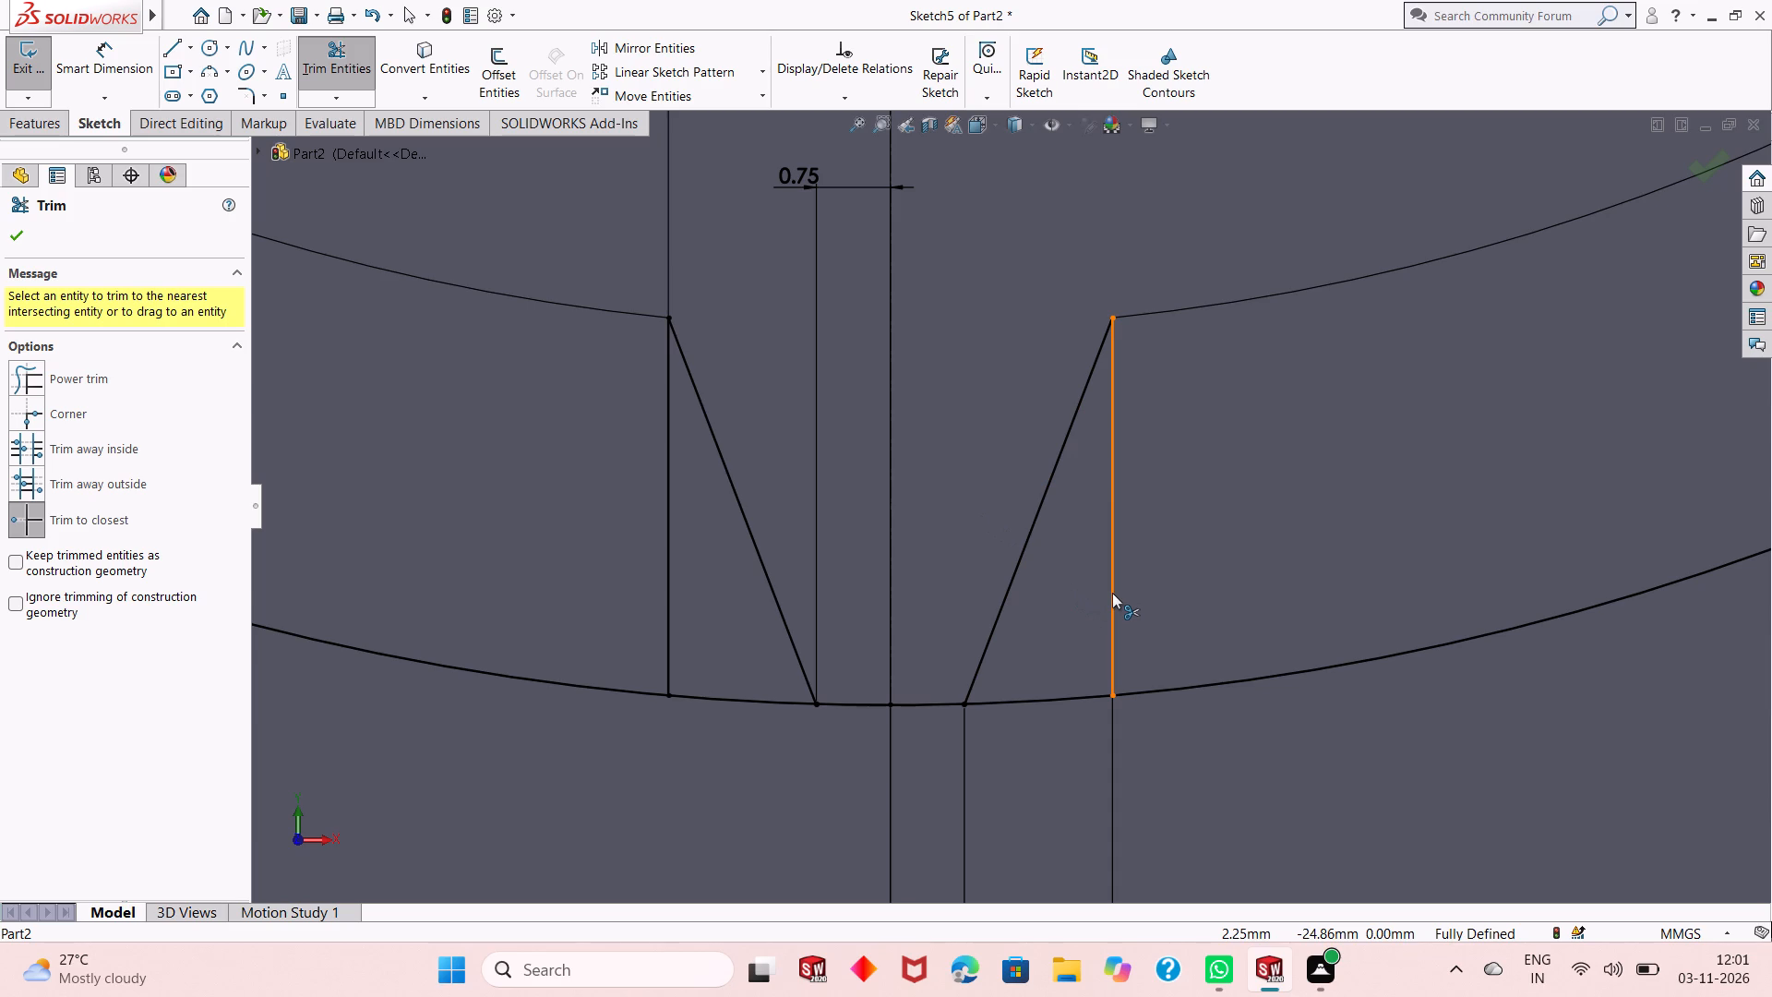
{"action": "left_click", "coordinate": [1112, 593]}
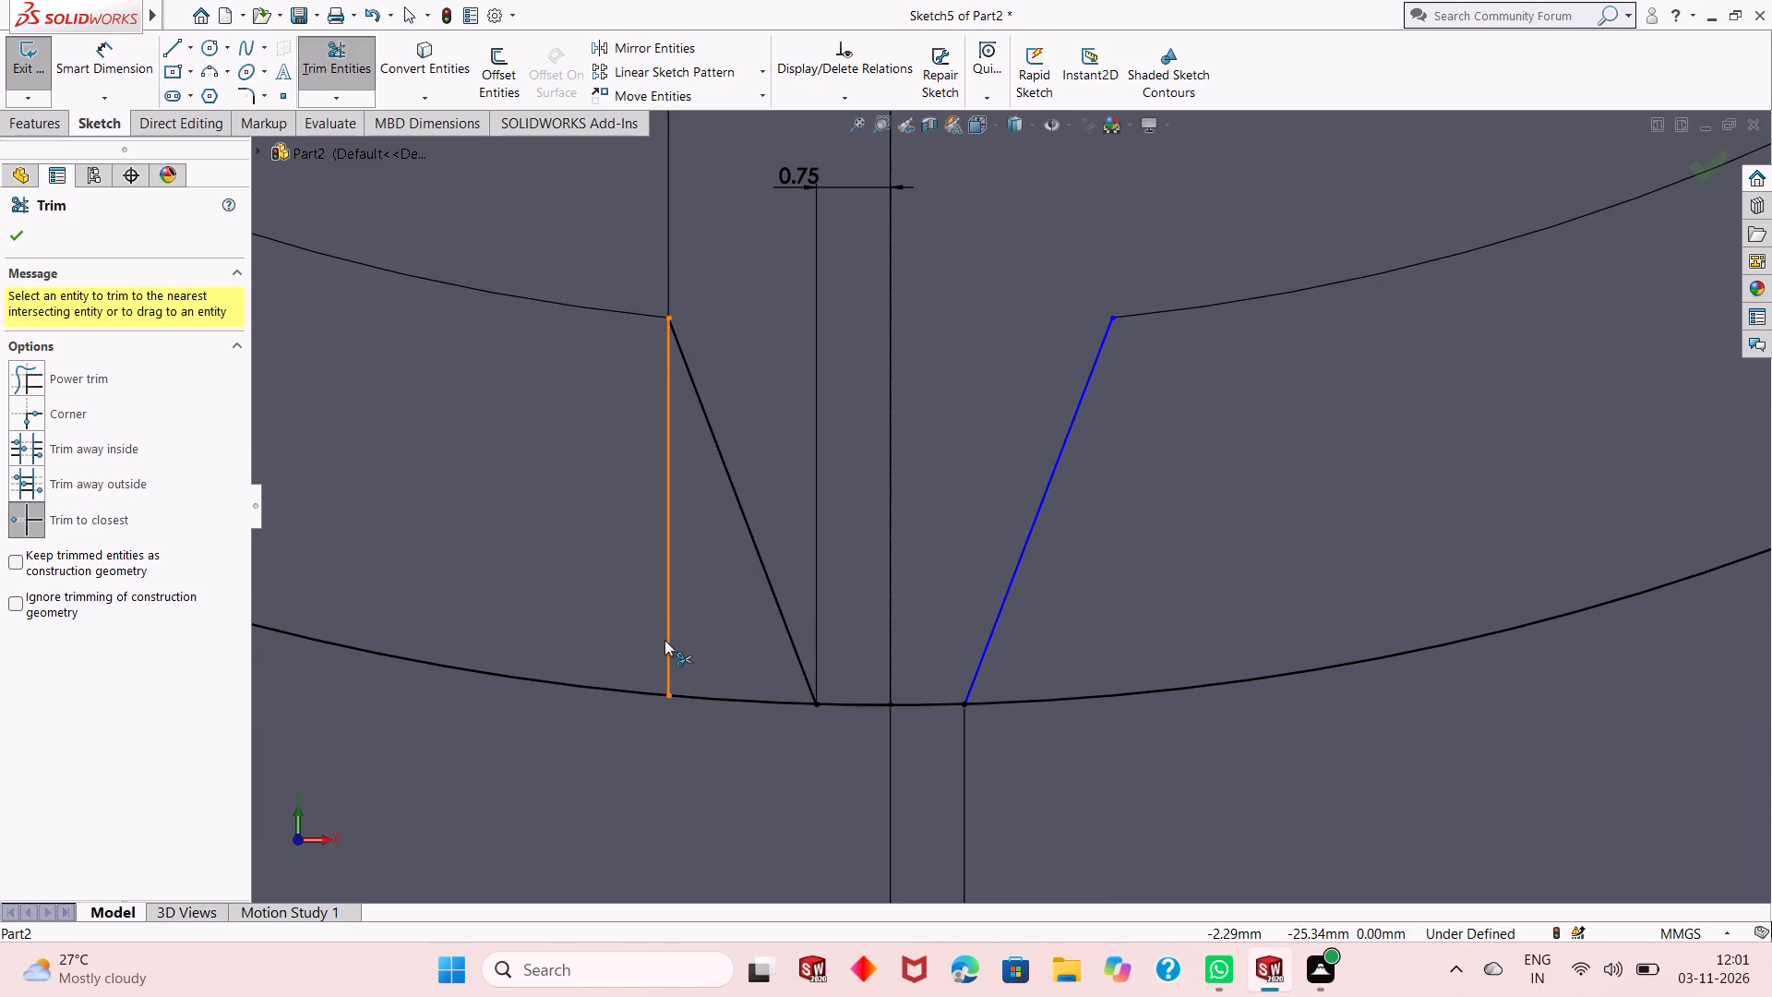
{"action": "left_click", "coordinate": [664, 640]}
{"action": "scroll", "coordinate": [798, 669], "scroll_direction": "up", "scroll_amount": 7}
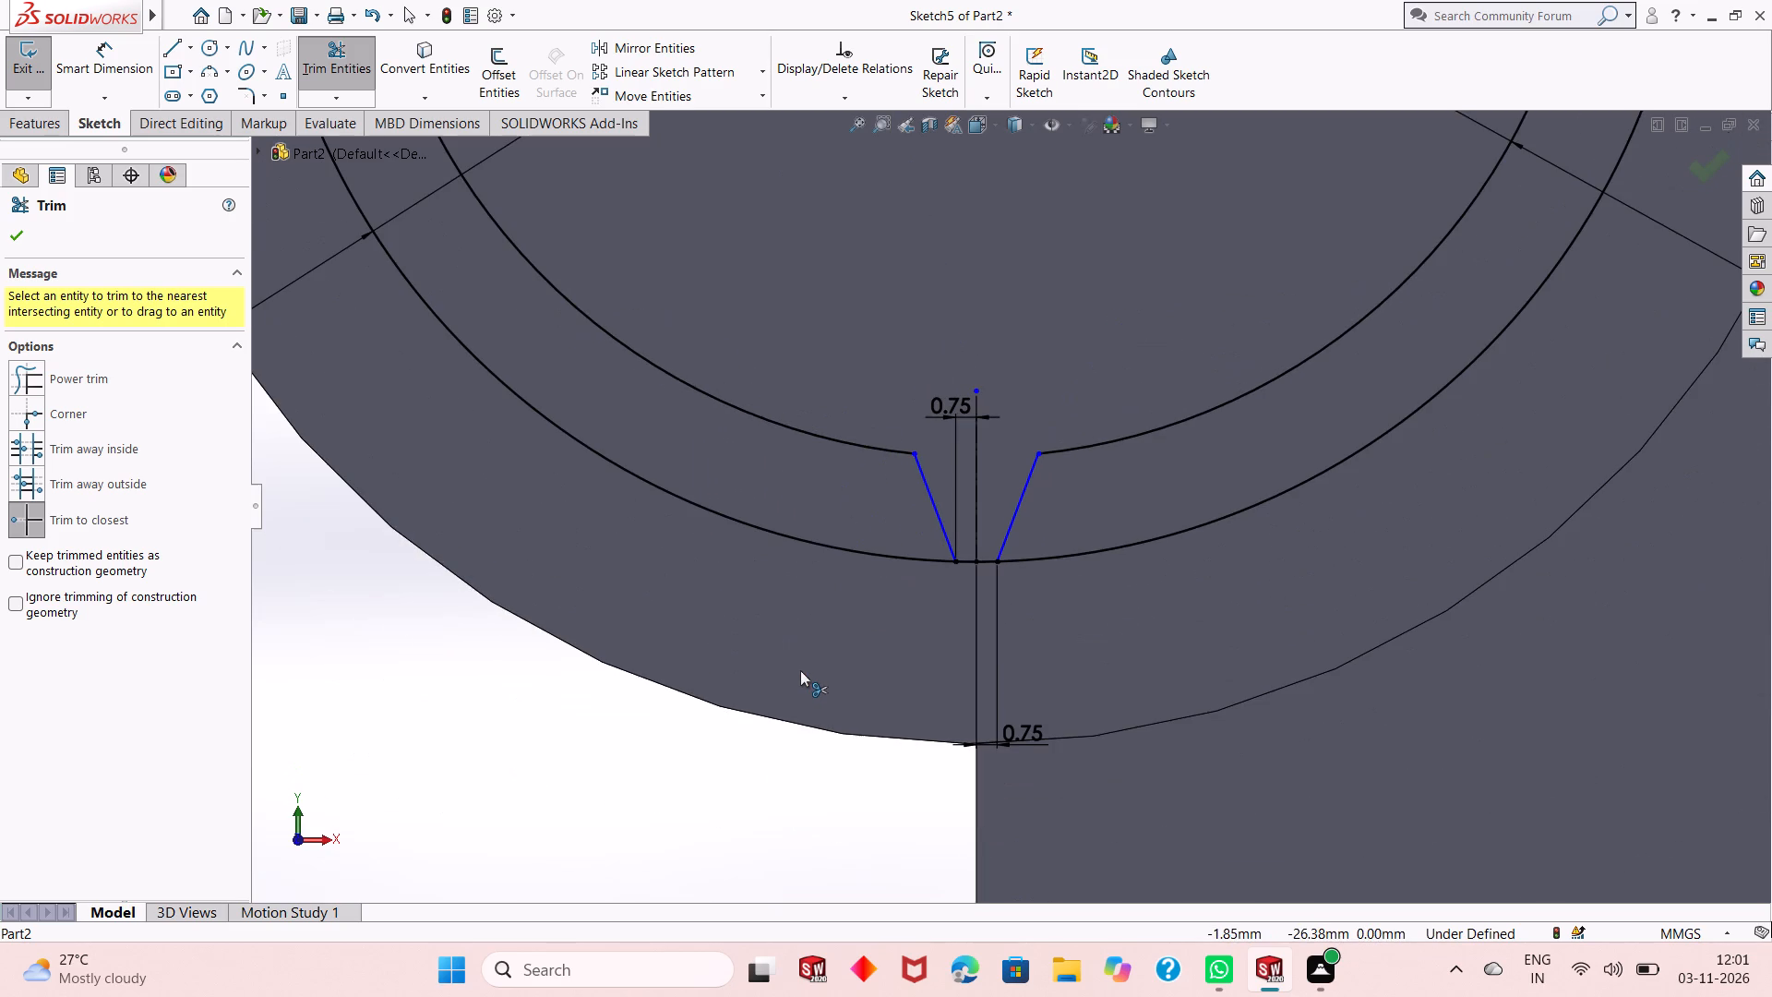
{"action": "right_click", "coordinate": [489, 679]}
{"action": "left_click", "coordinate": [524, 739]}
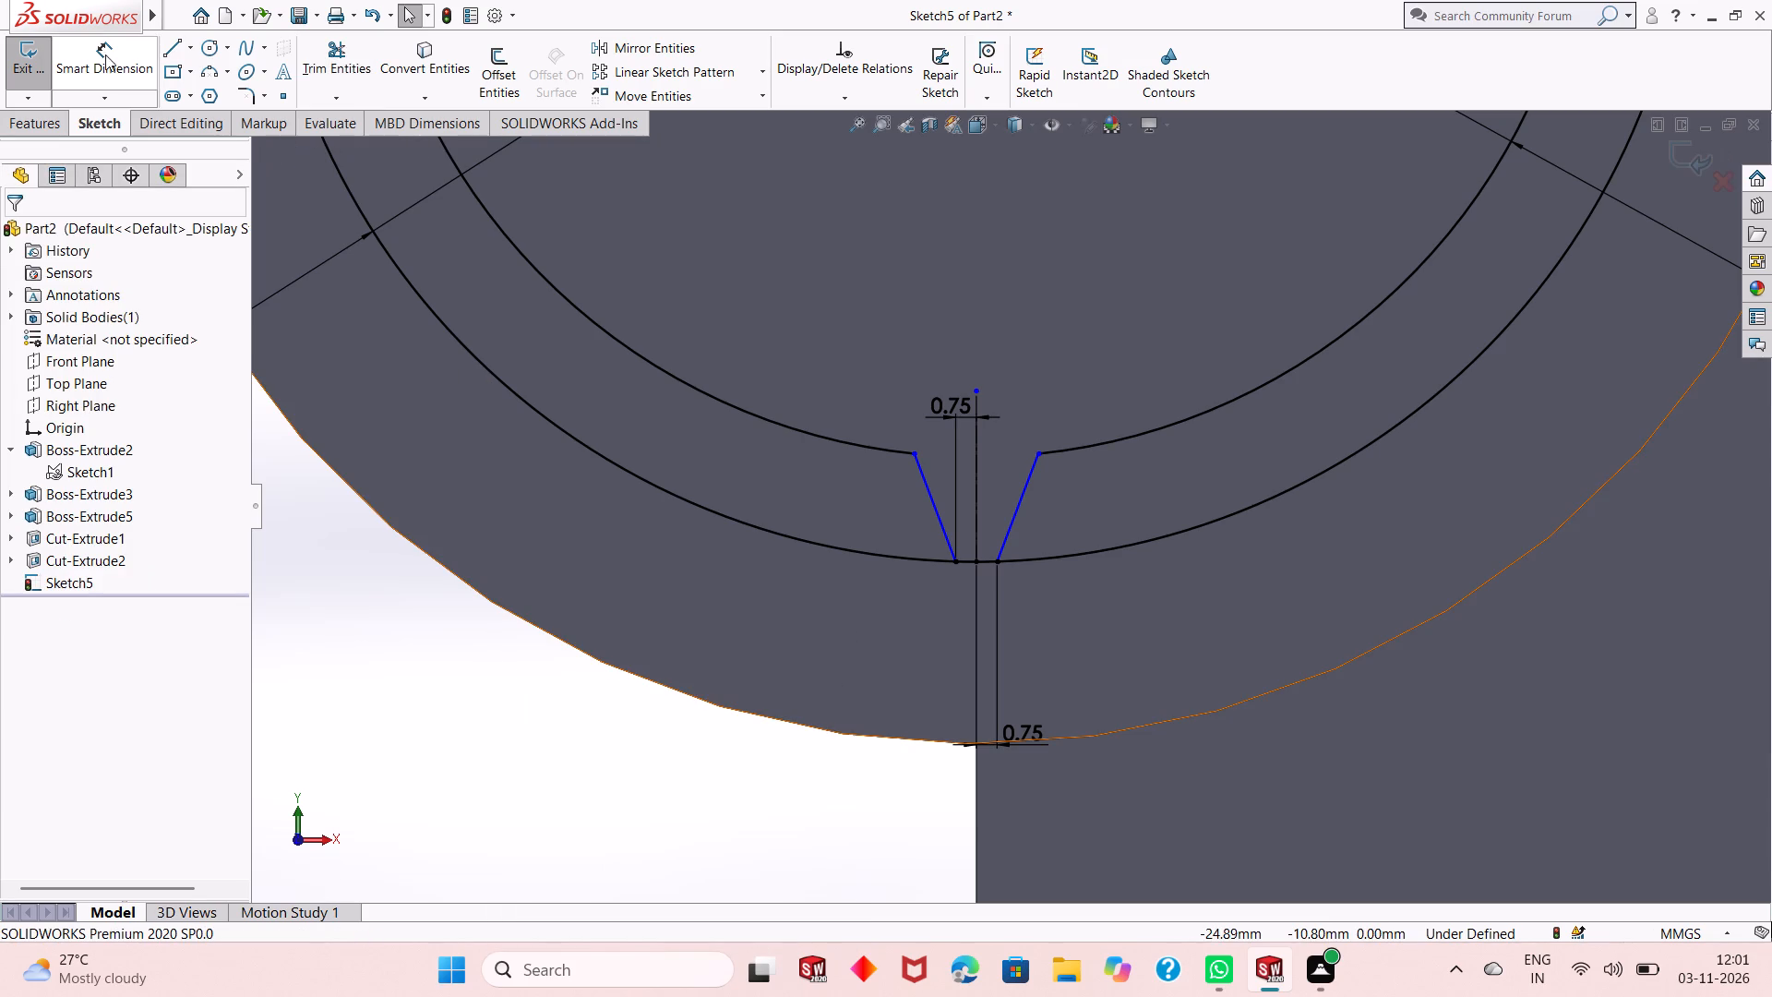
Dimension the horizontal distance between the two diagonals' upper endpoints as 4.50 mm.
{"action": "left_click", "coordinate": [83, 69]}
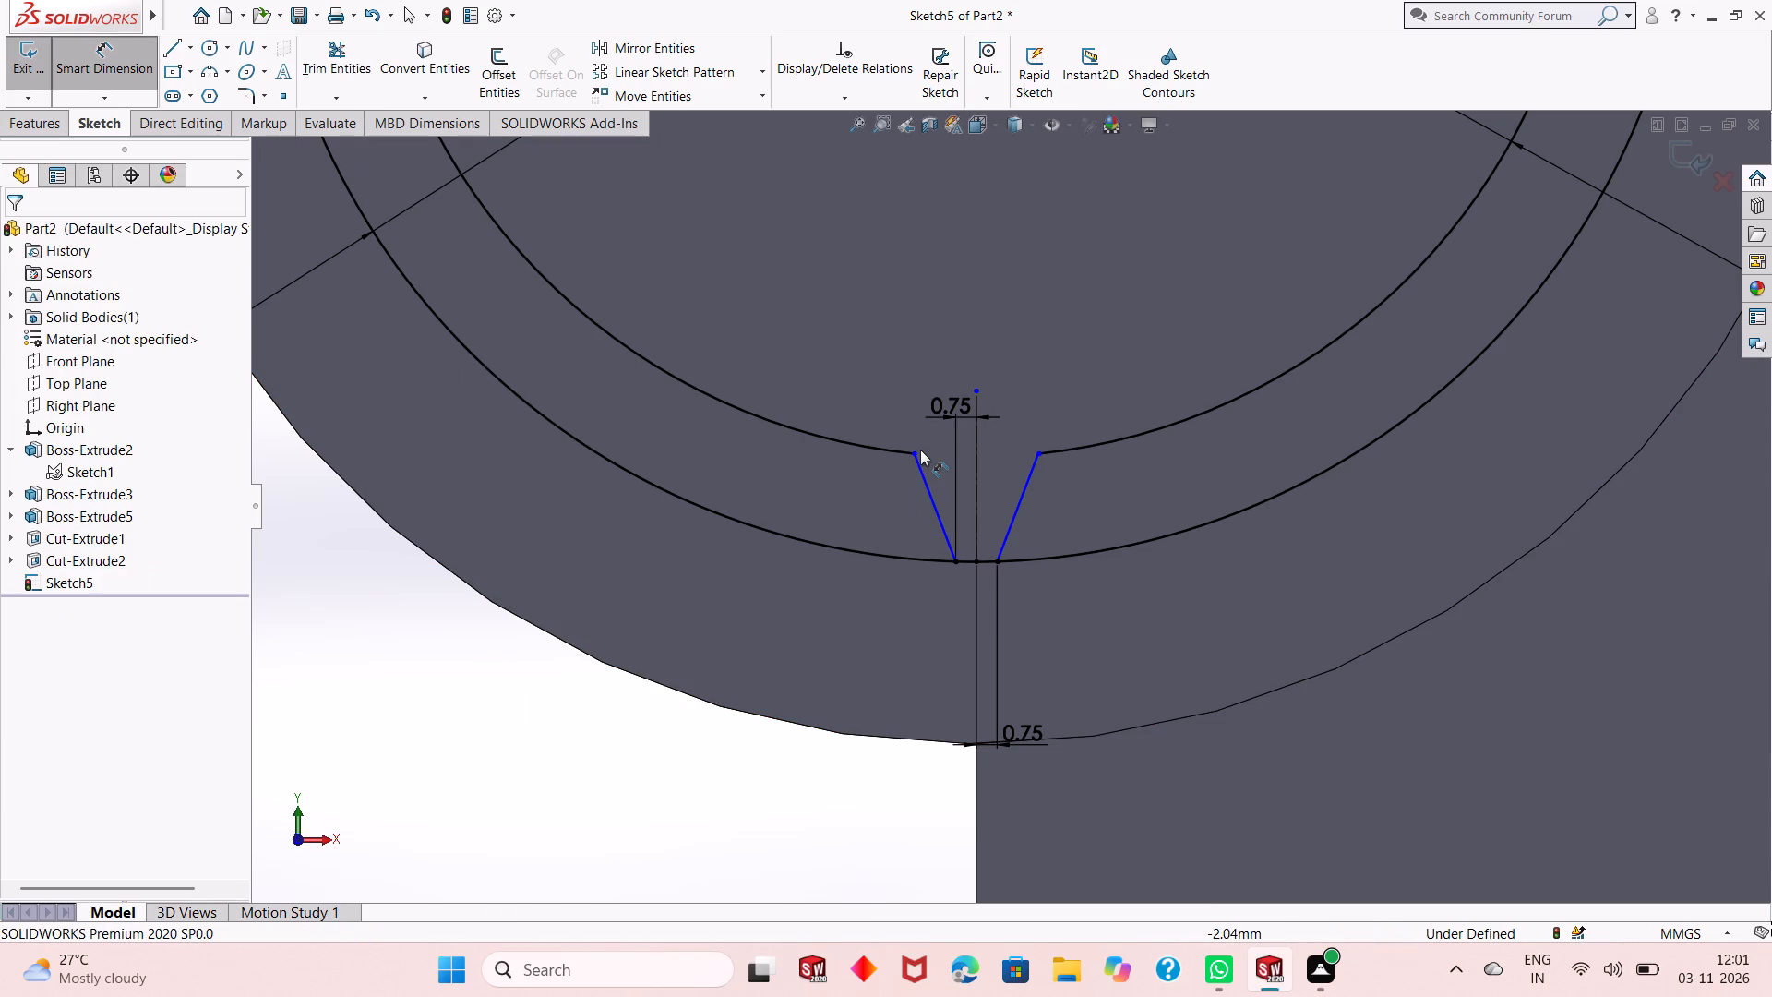
{"action": "left_click", "coordinate": [916, 450]}
{"action": "left_click", "coordinate": [1037, 454]}
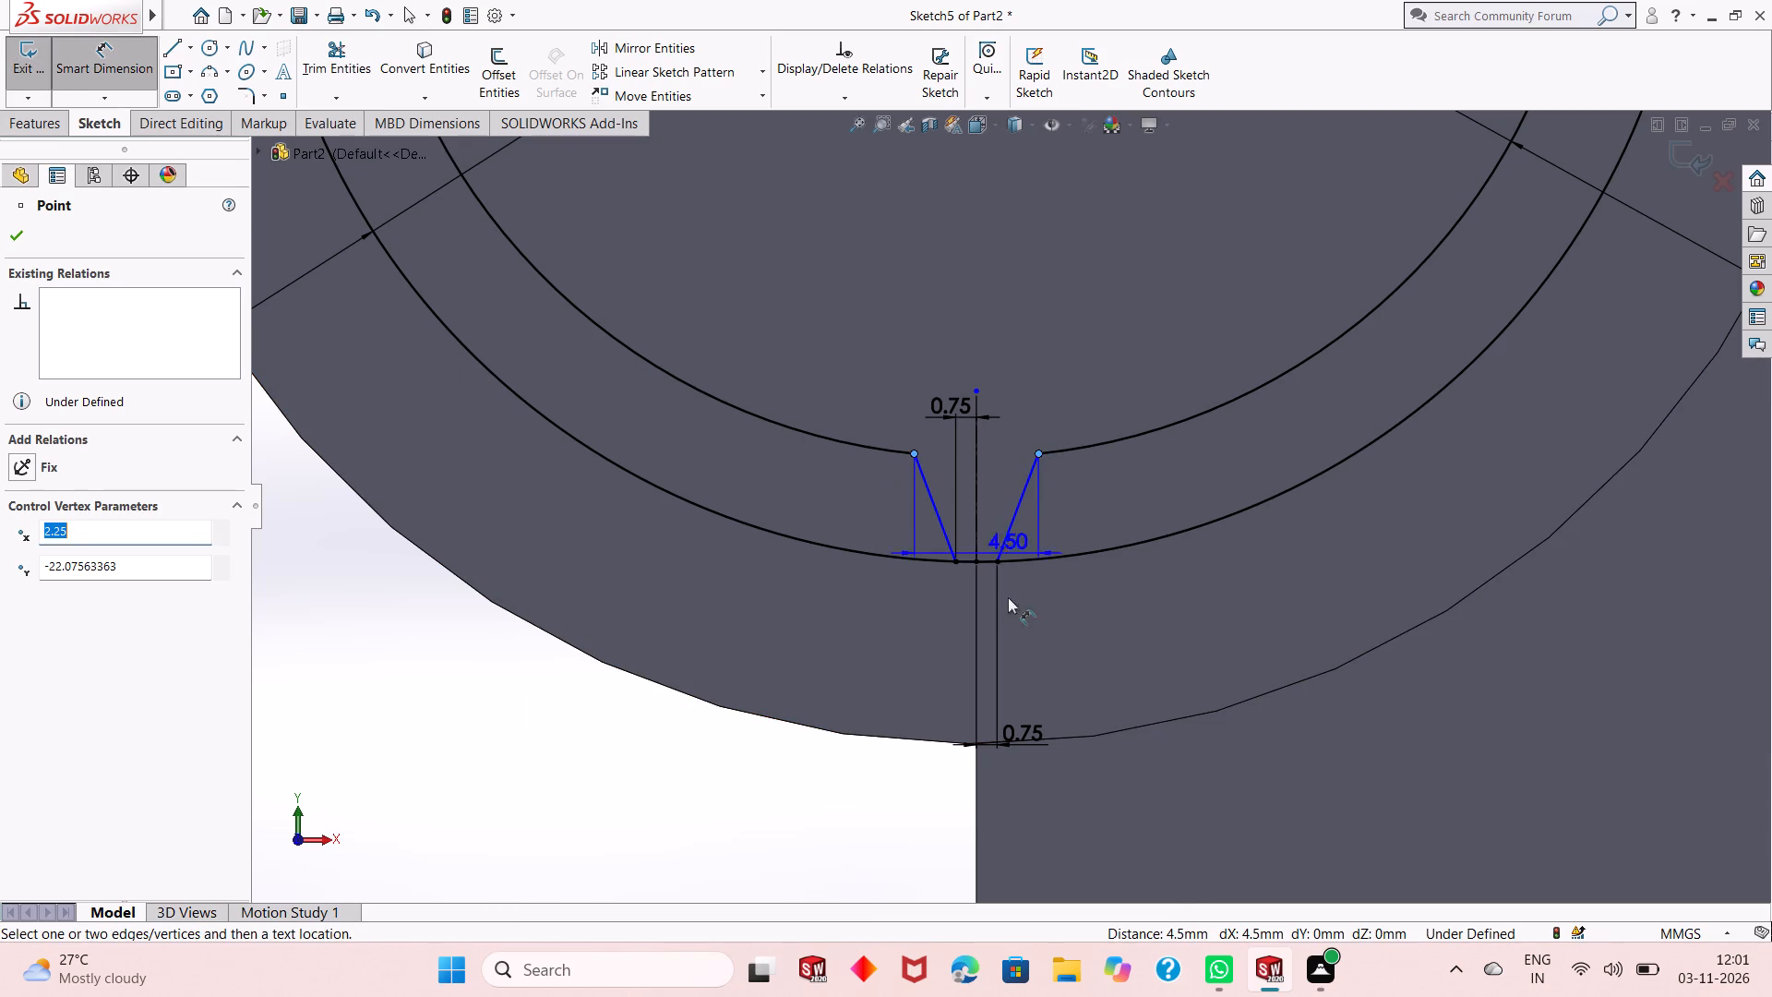
{"action": "left_click", "coordinate": [1006, 644]}
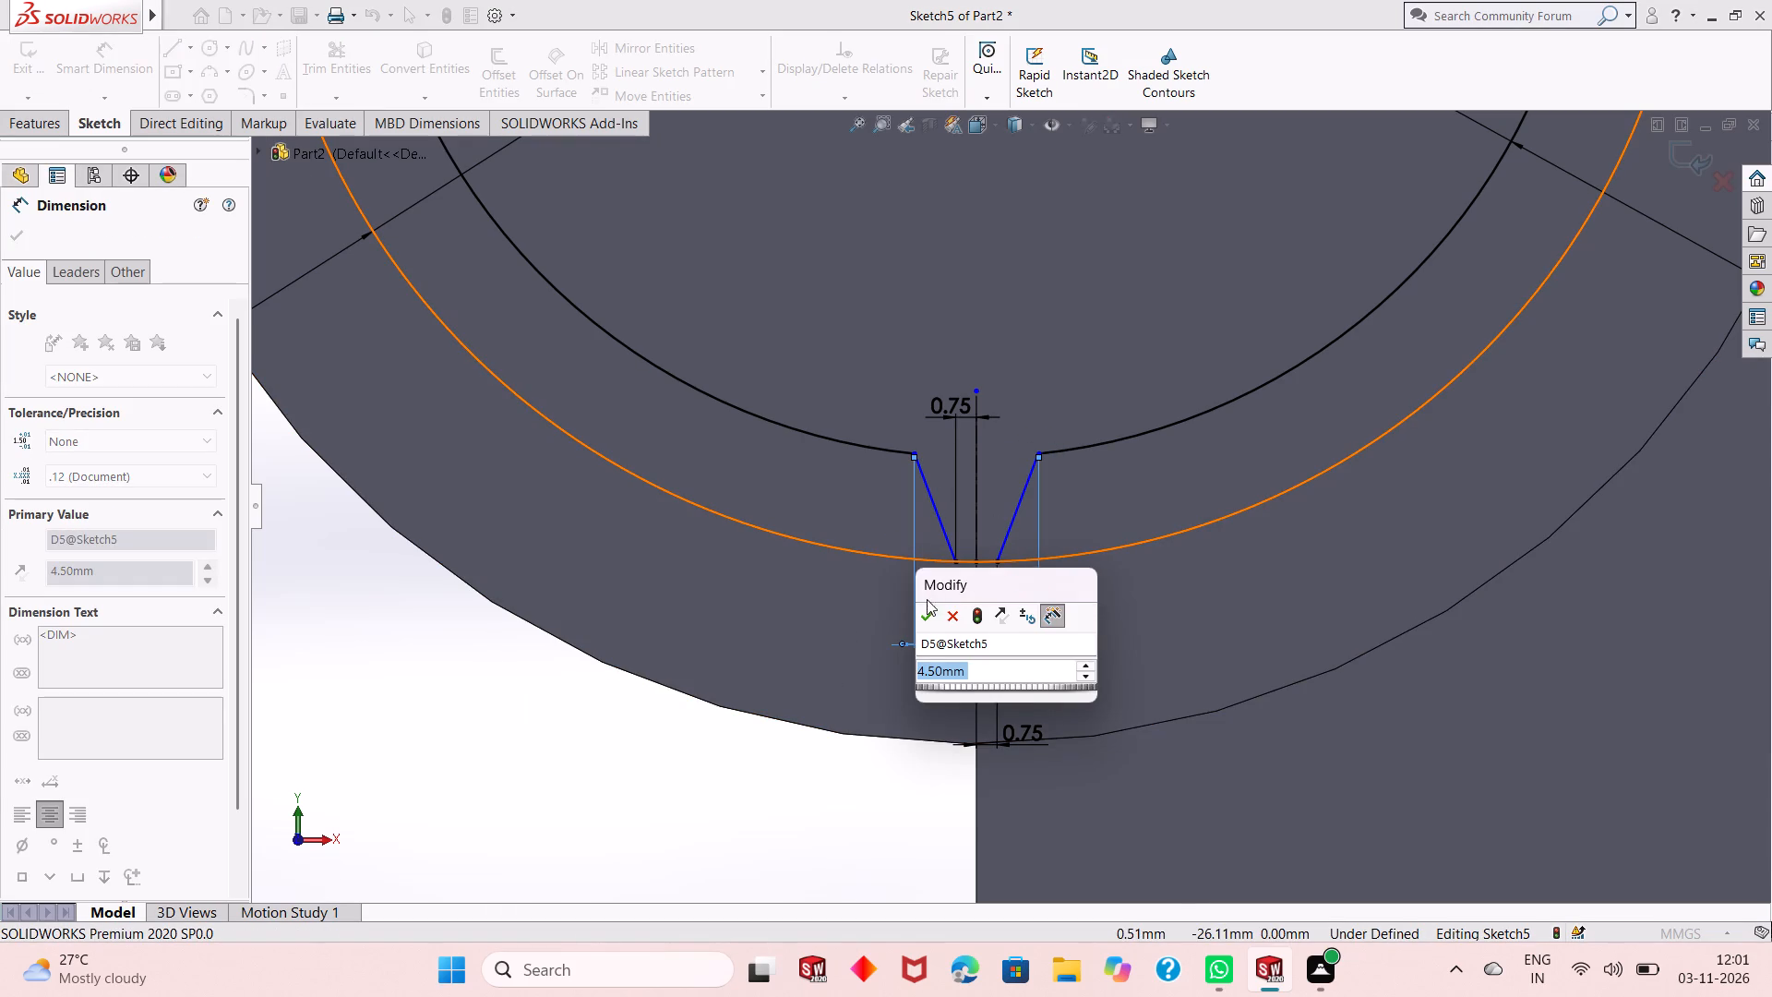
{"action": "left_click", "coordinate": [918, 617]}
{"action": "right_click", "coordinate": [491, 692]}
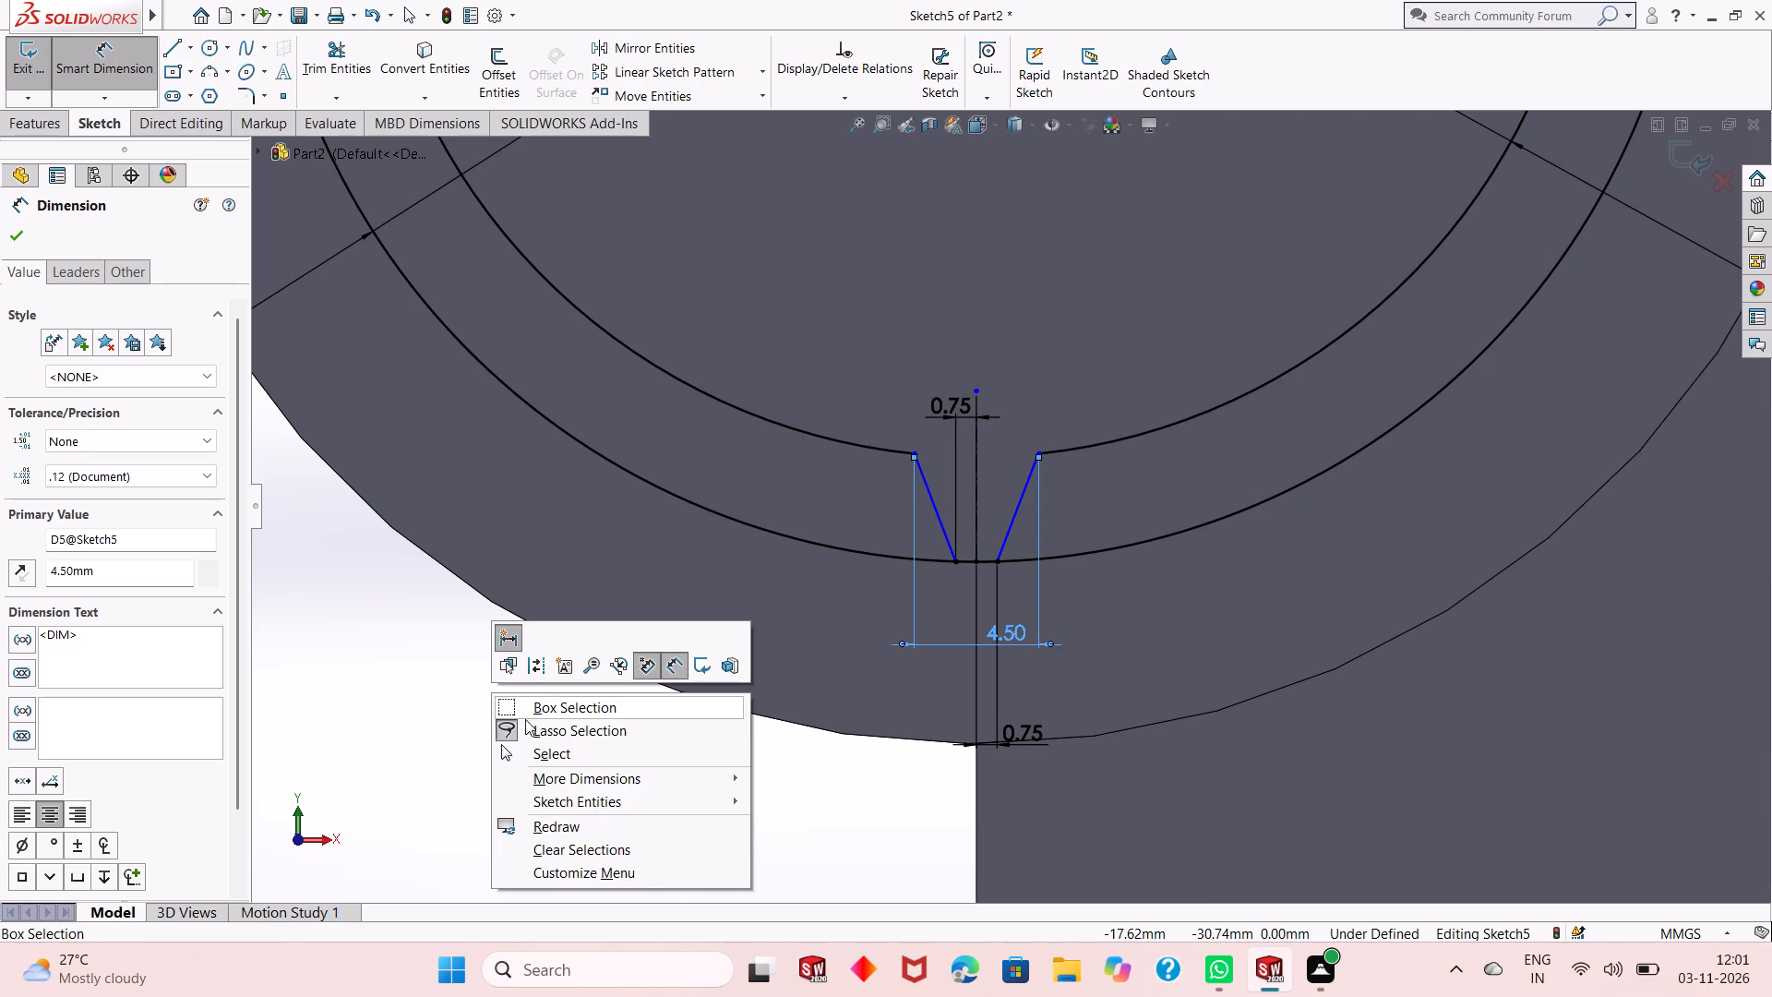
{"action": "left_click", "coordinate": [540, 748]}
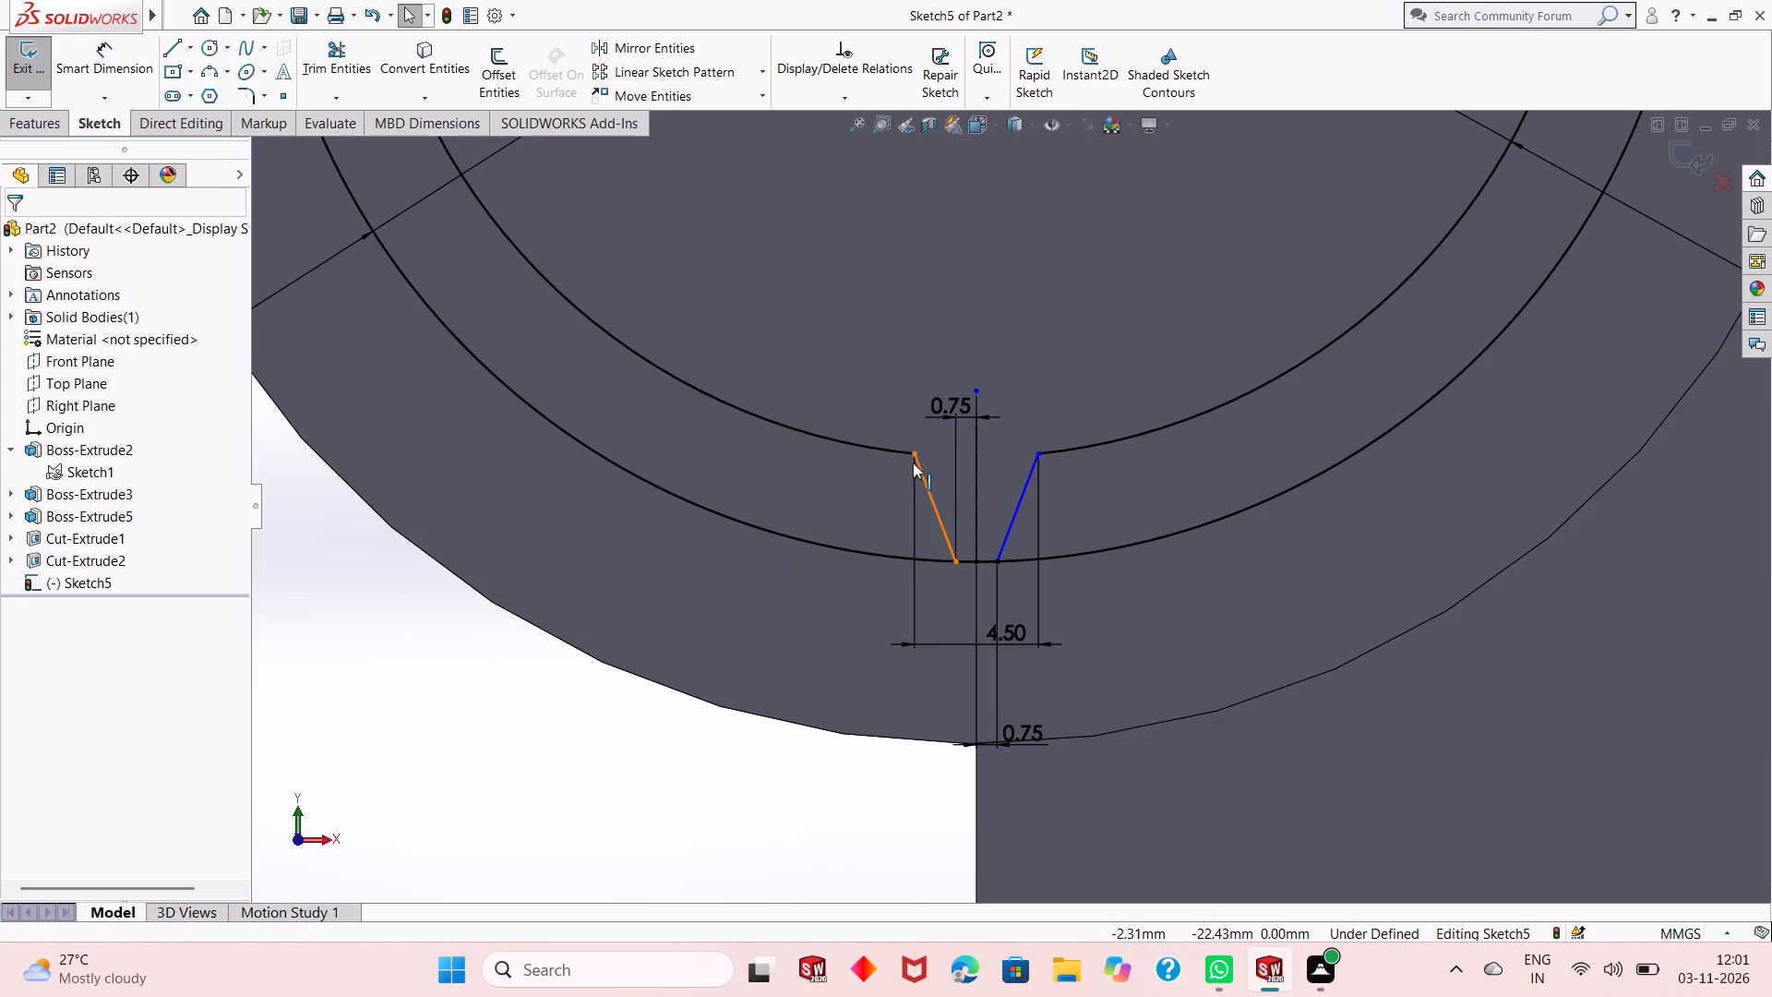
Add a Fix relation to the left diagonal's upper endpoint on the inner circle.
{"action": "left_click", "coordinate": [913, 454]}
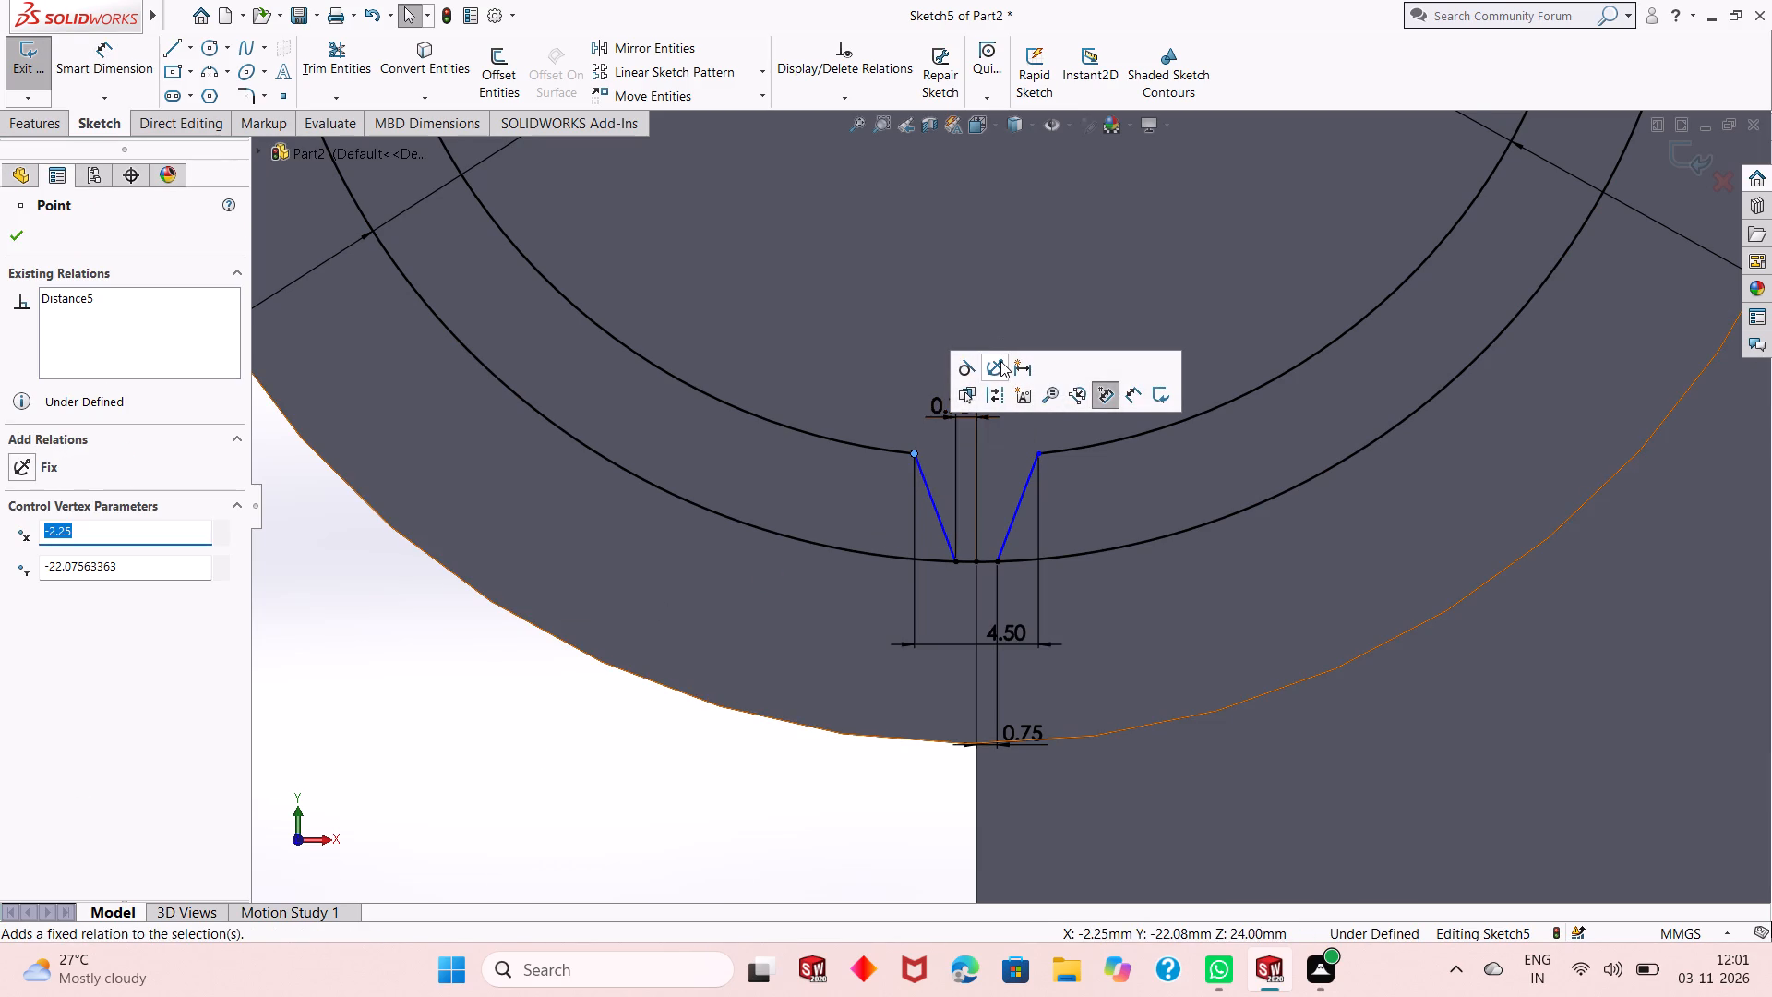
{"action": "left_click", "coordinate": [1000, 361]}
Delete the inner circle's diameter dimension.
{"action": "scroll", "coordinate": [804, 530], "scroll_direction": "up", "scroll_amount": 6}
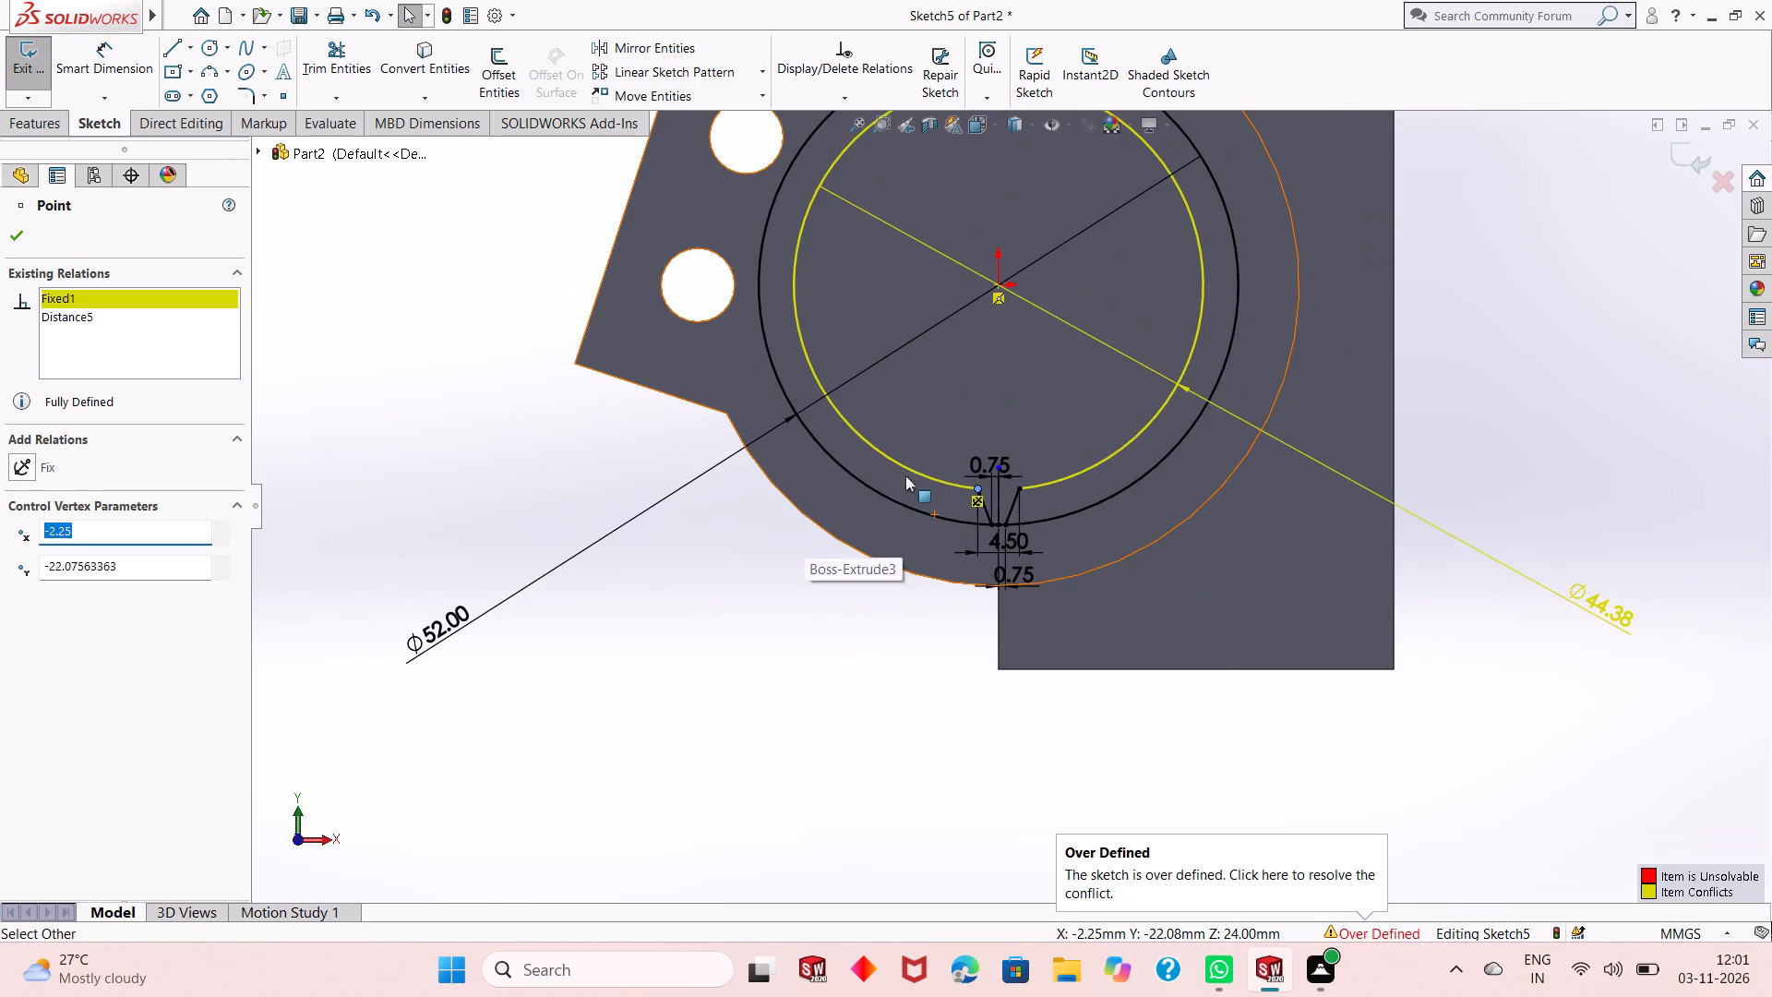
{"action": "right_click", "coordinate": [1590, 598]}
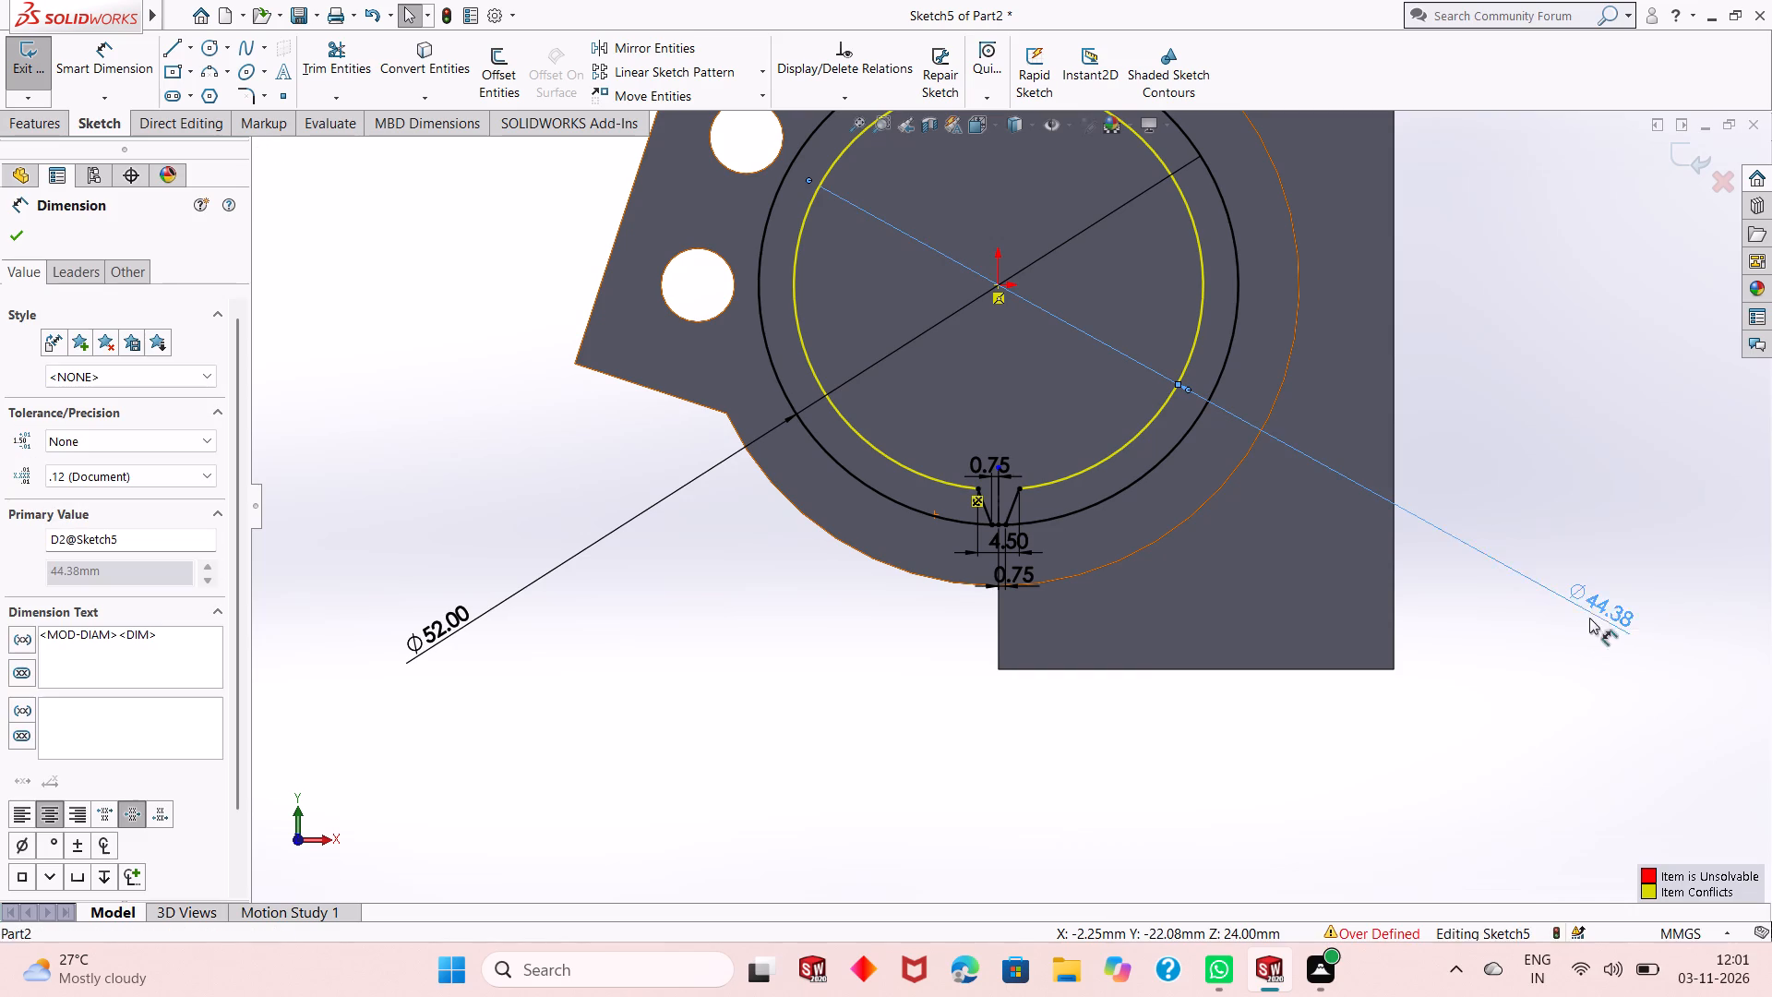
{"action": "left_click", "coordinate": [1517, 743]}
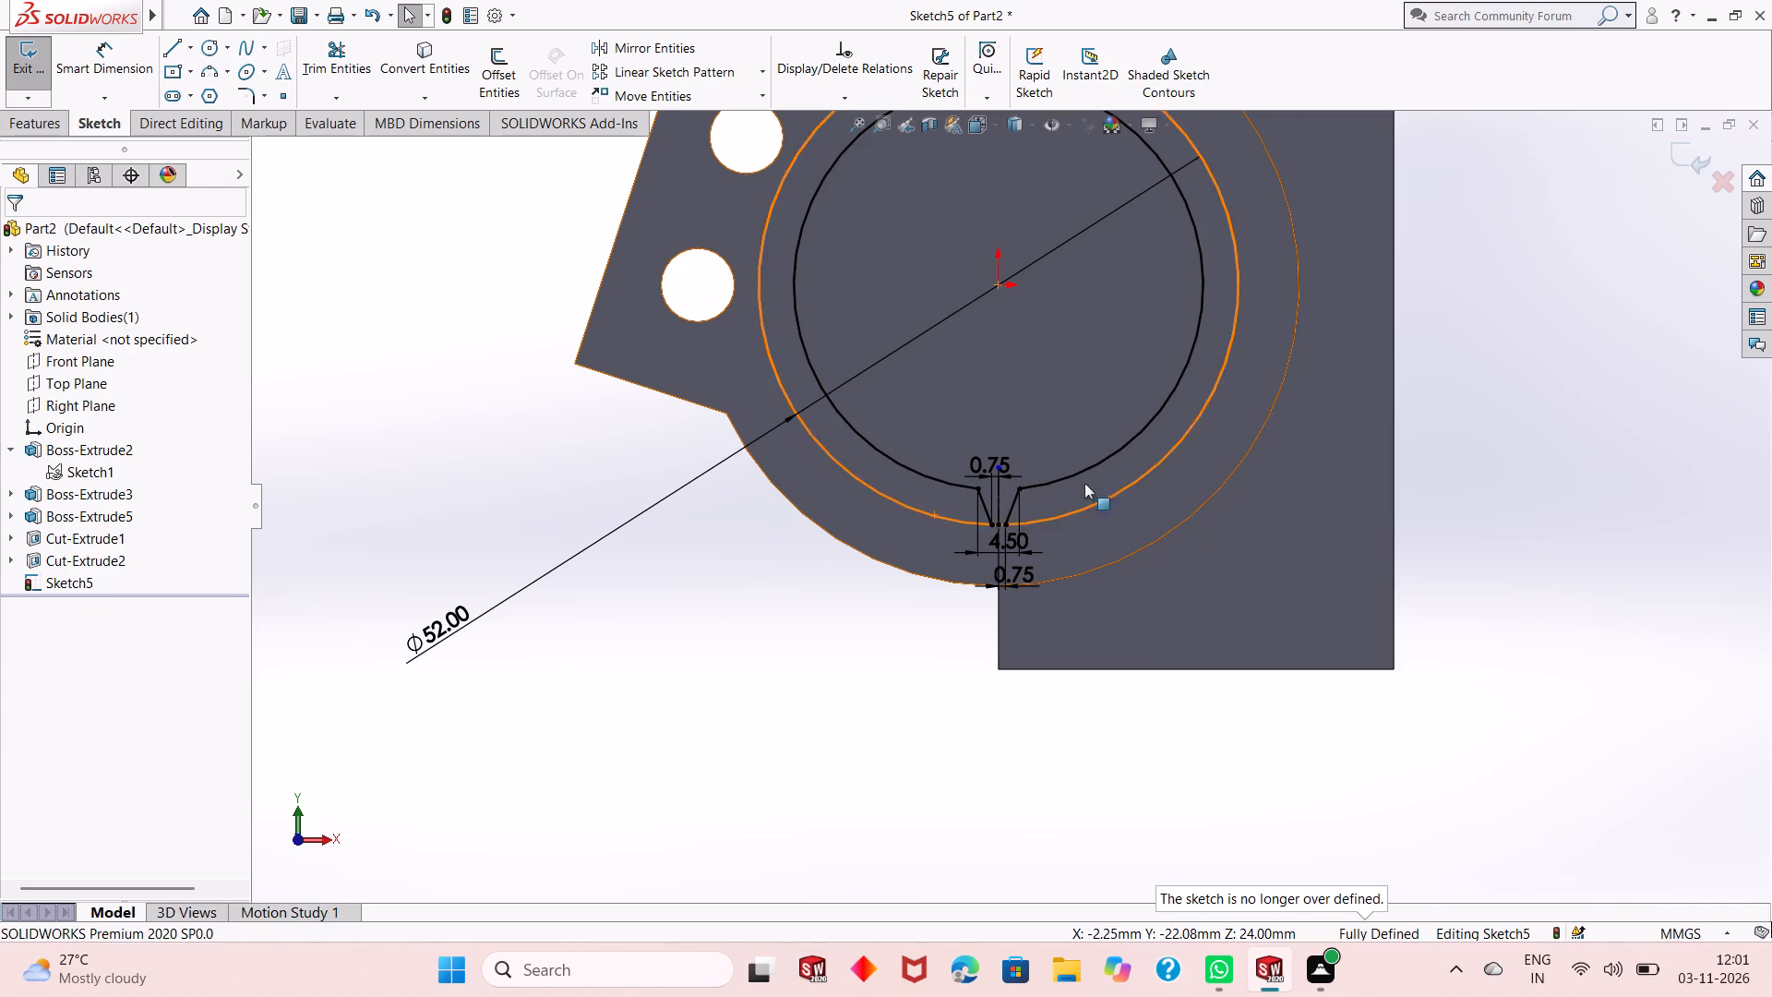
Examine the tapered slot's lower corners where the diagonals meet the outer circle.
{"action": "scroll", "coordinate": [1020, 477], "scroll_direction": "down", "scroll_amount": 2}
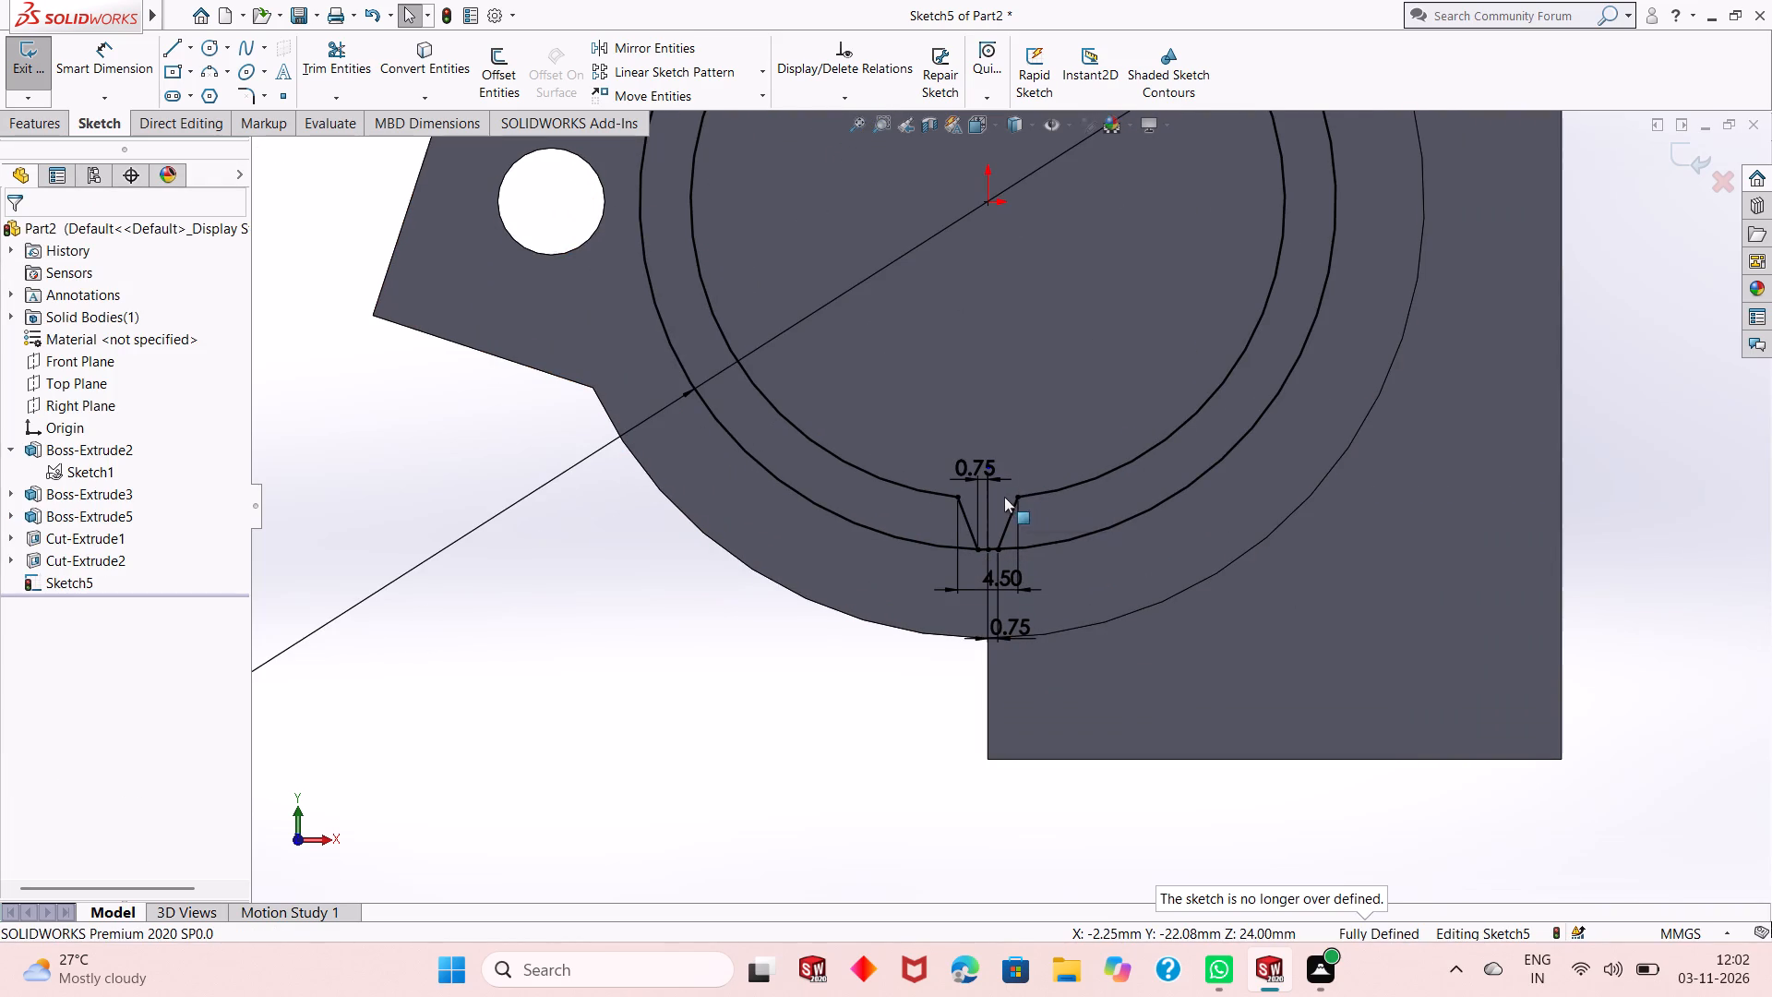
{"action": "scroll", "coordinate": [997, 498], "scroll_direction": "down", "scroll_amount": 3}
{"action": "scroll", "coordinate": [997, 498], "scroll_direction": "up", "scroll_amount": 2}
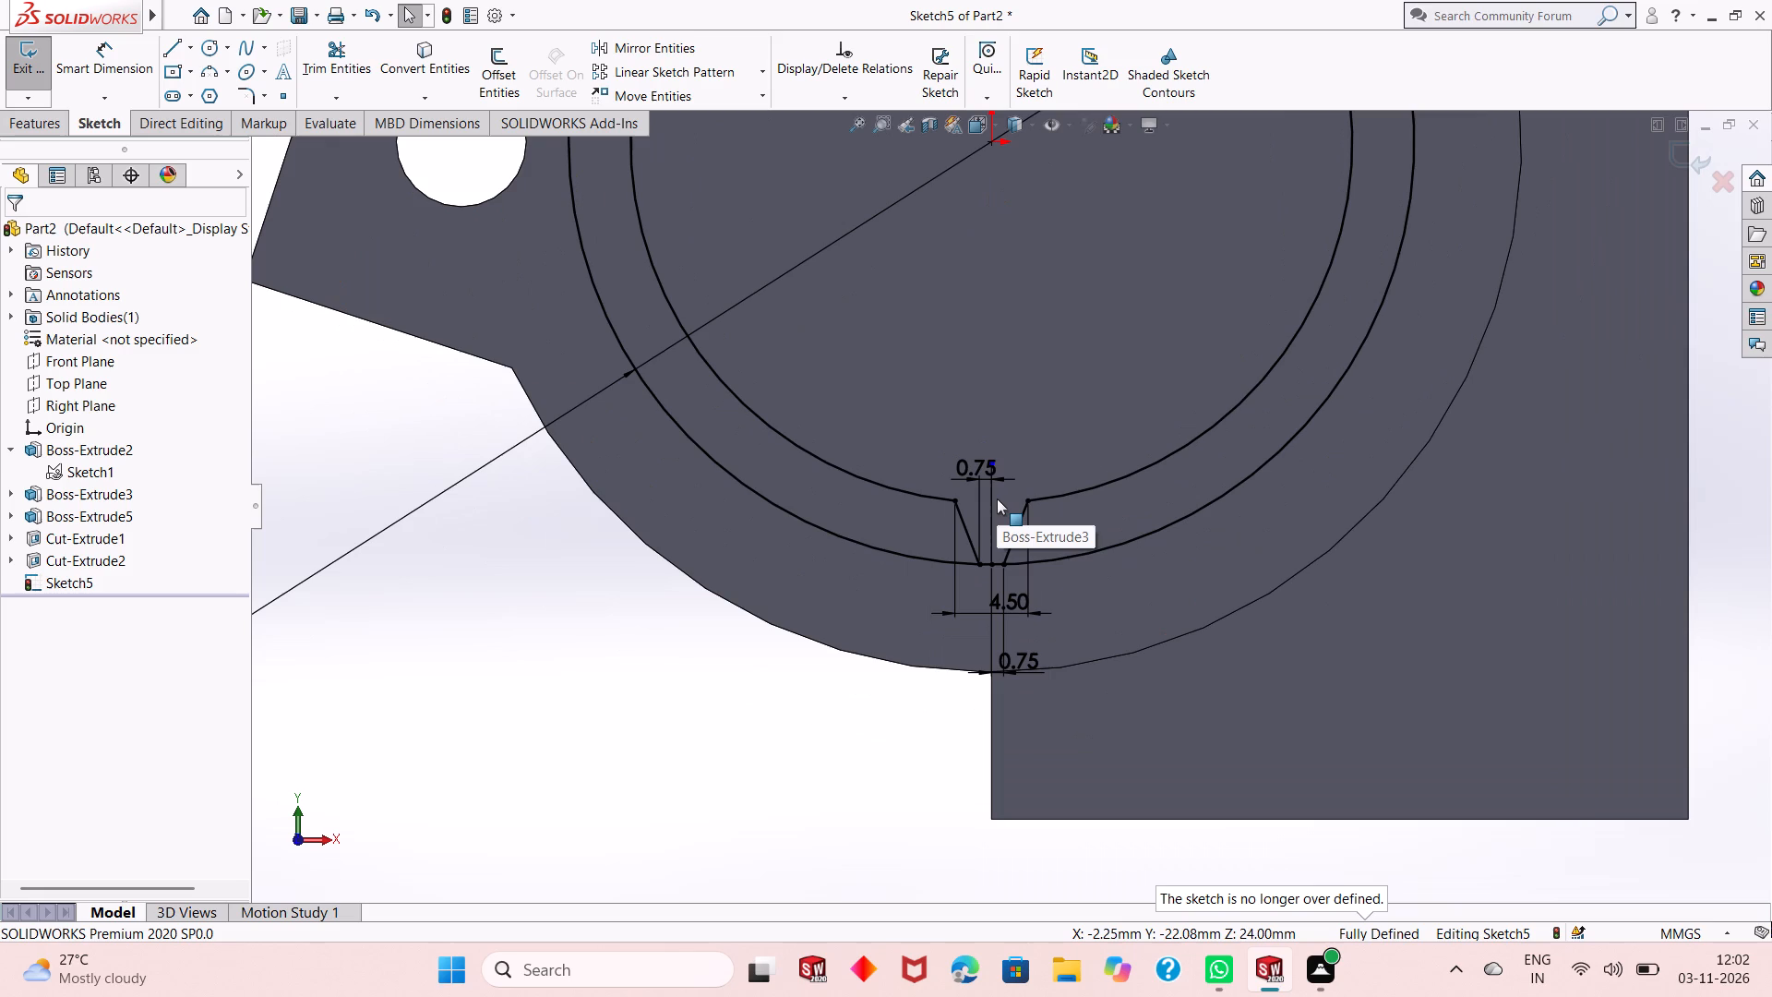
{"action": "scroll", "coordinate": [997, 498], "scroll_direction": "up", "scroll_amount": 2}
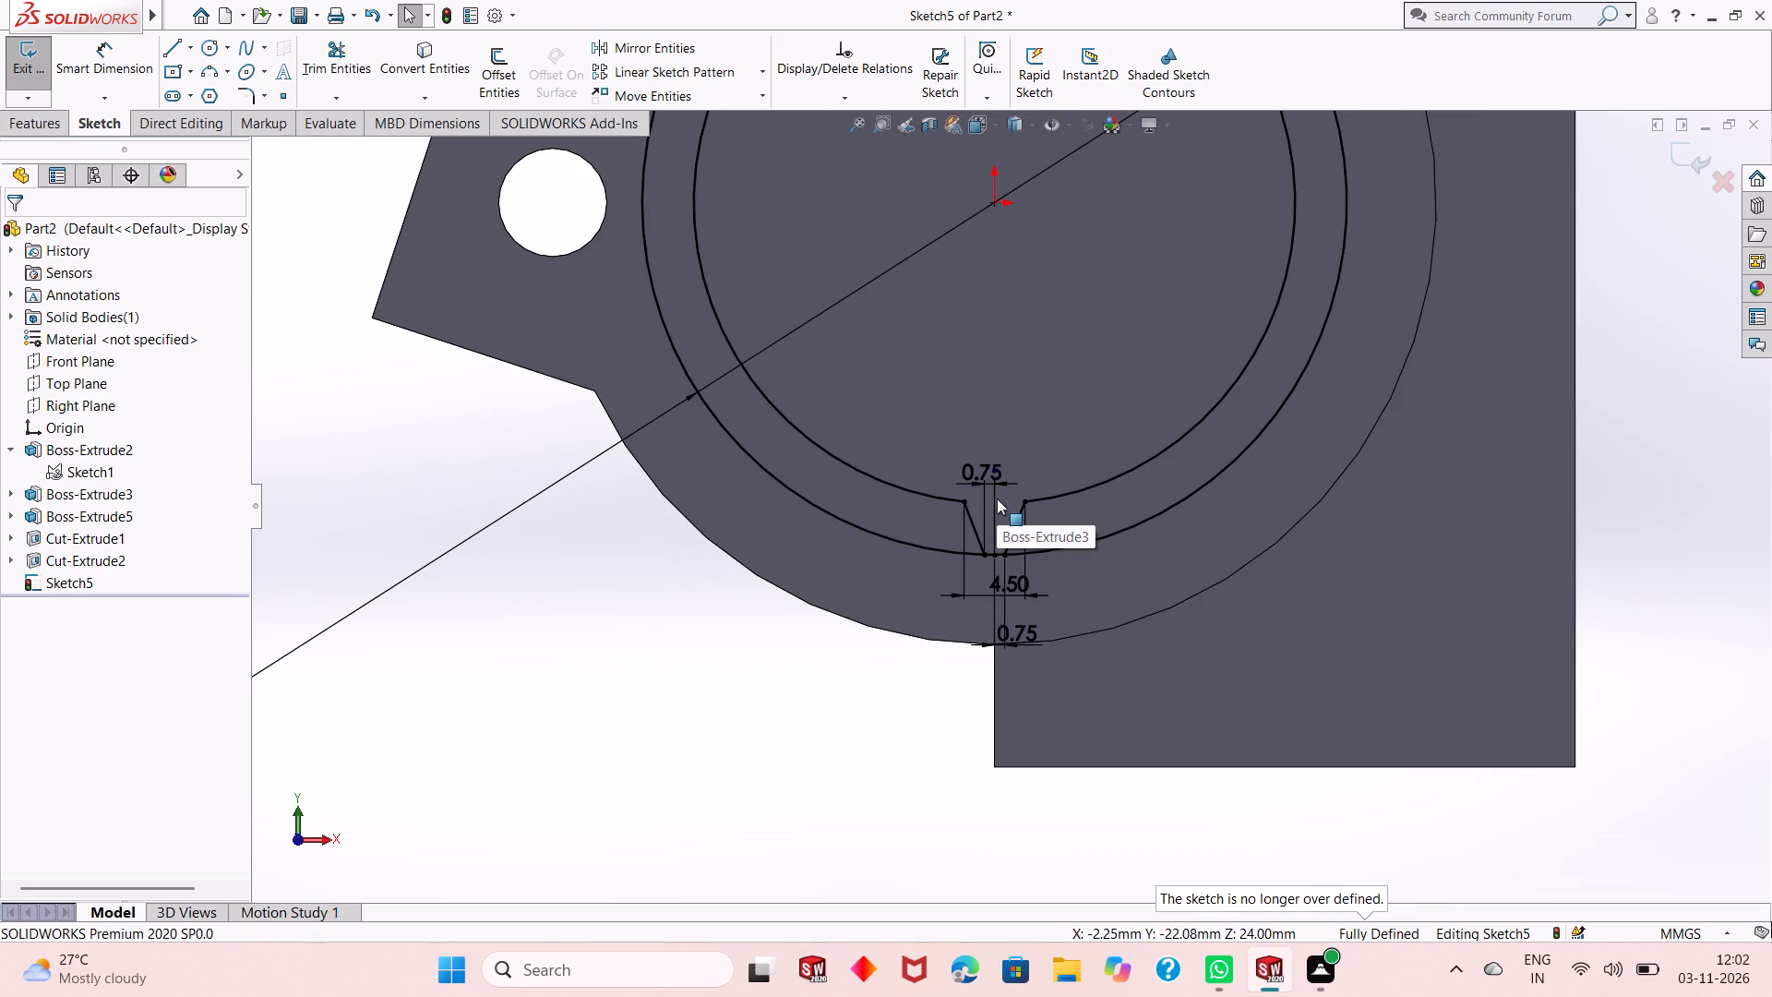
{"action": "scroll", "coordinate": [997, 498], "scroll_direction": "down", "scroll_amount": 3}
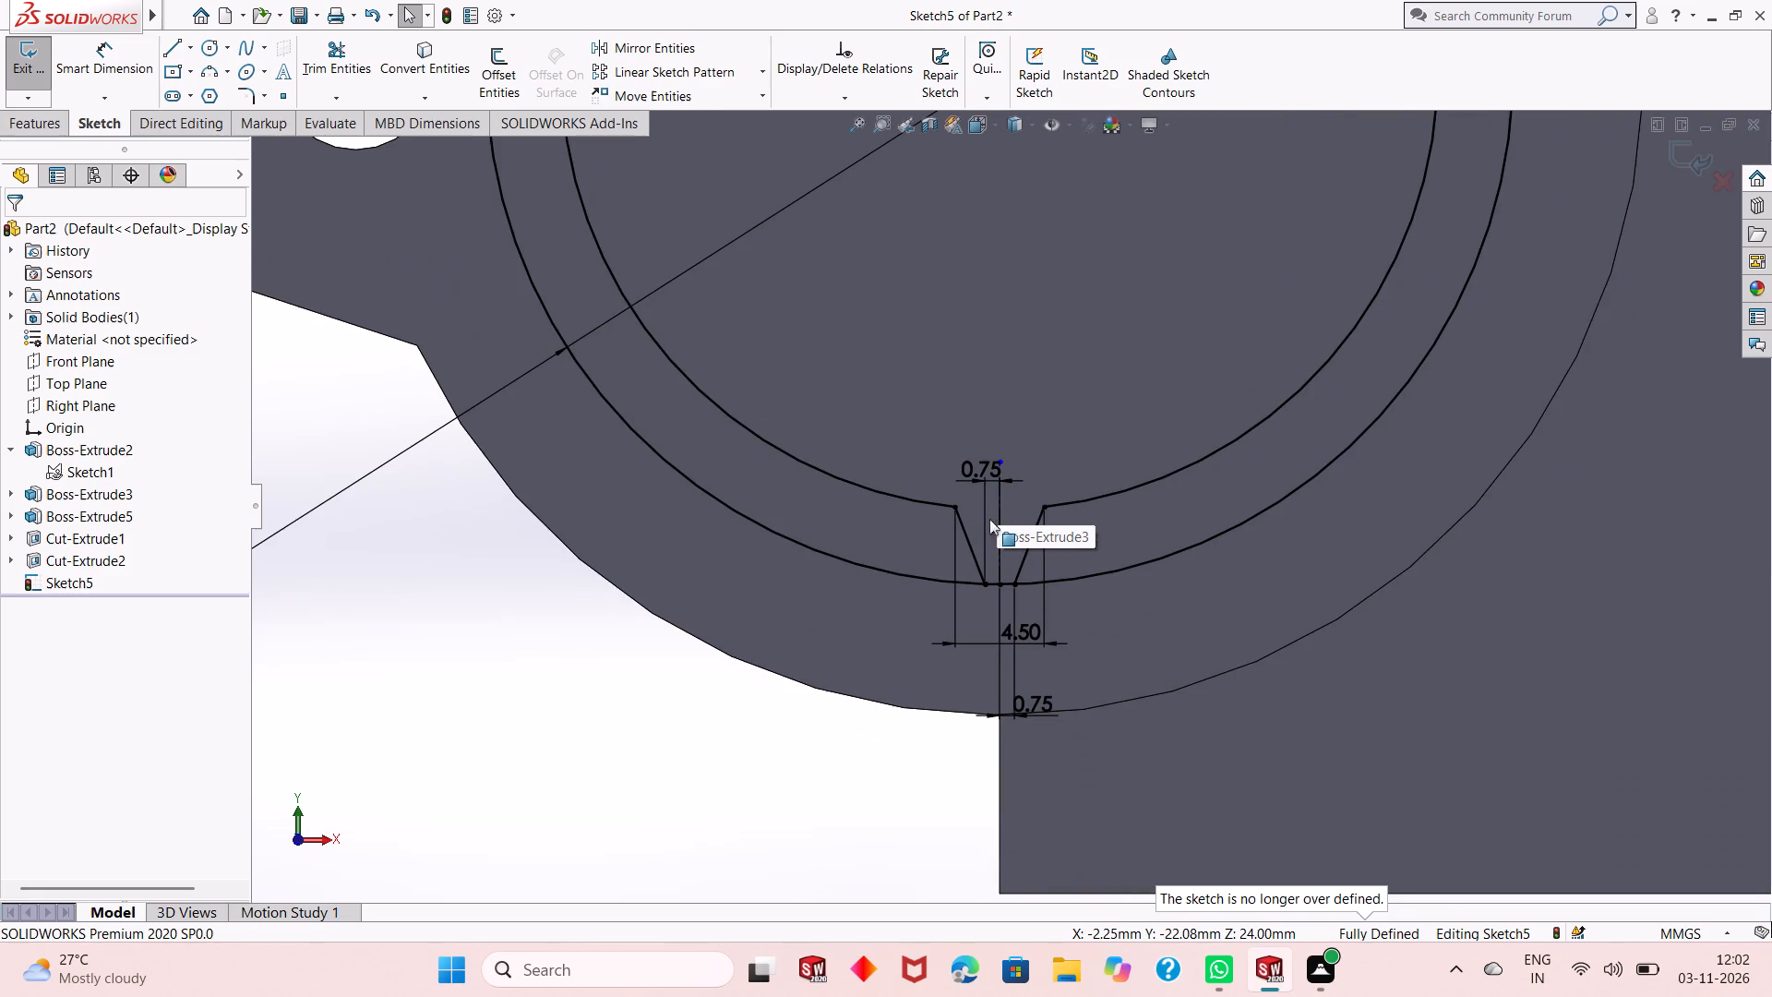
{"action": "scroll", "coordinate": [1016, 575], "scroll_direction": "down", "scroll_amount": 9}
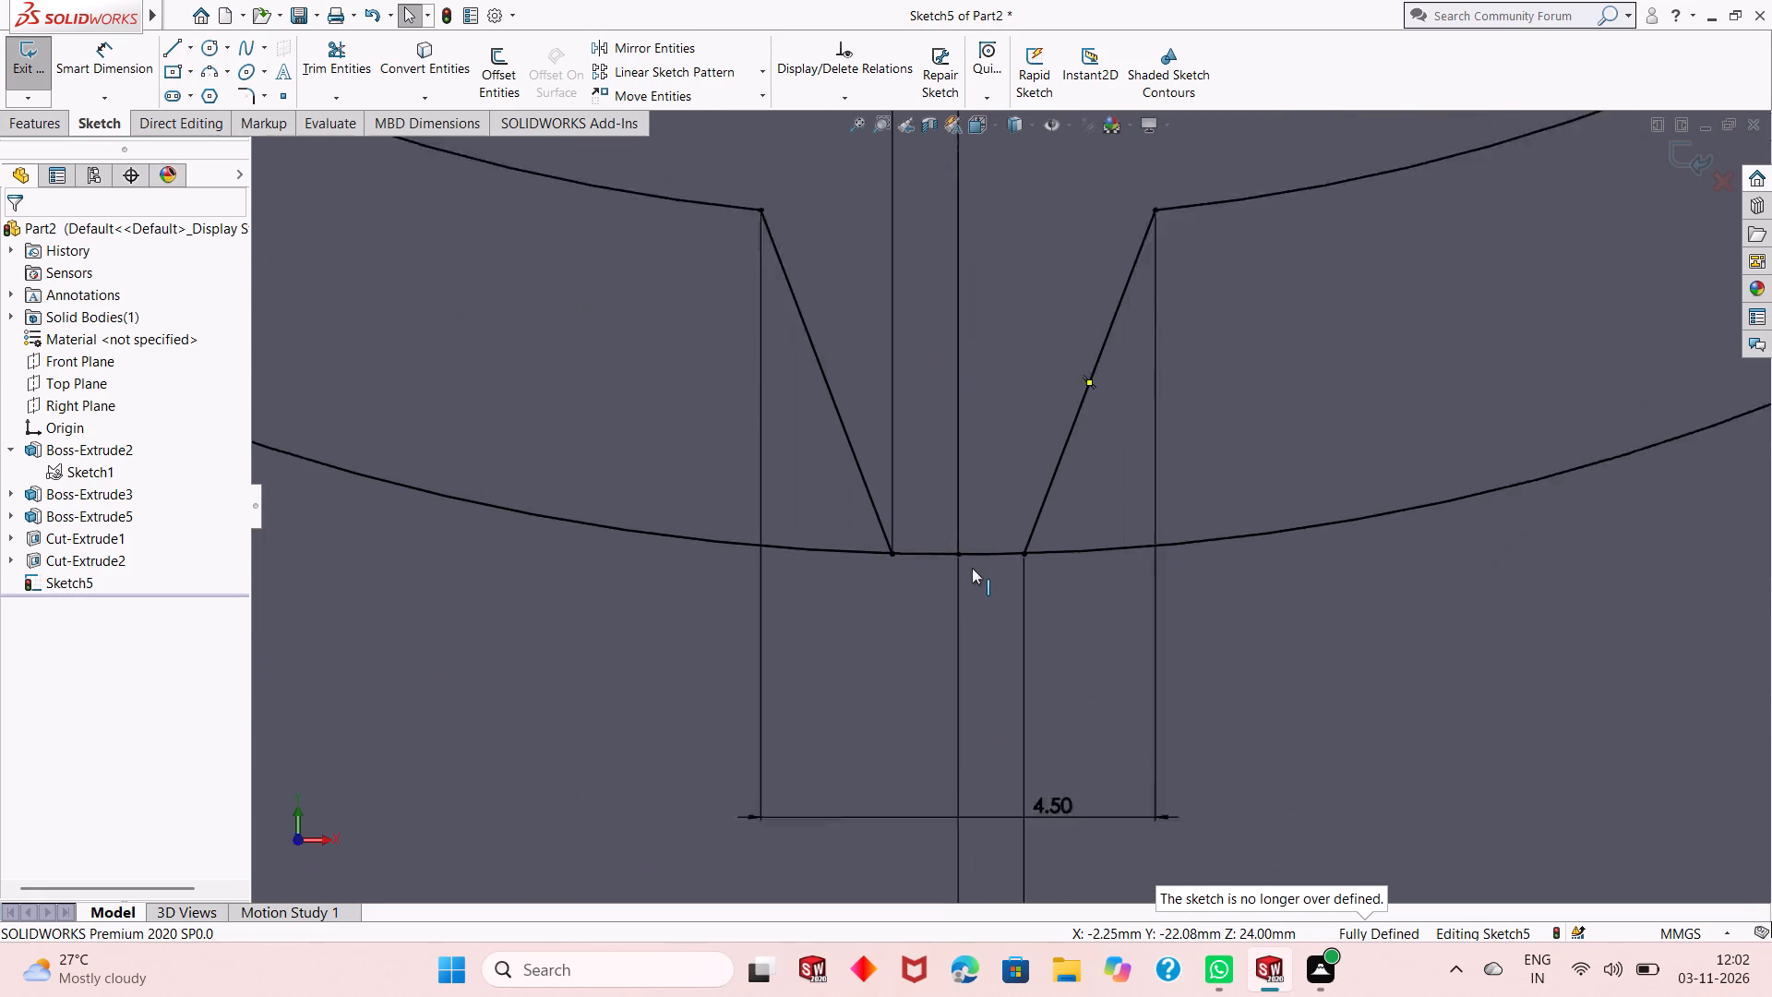
{"action": "scroll", "coordinate": [972, 568], "scroll_direction": "down", "scroll_amount": 6}
{"action": "scroll", "coordinate": [867, 493], "scroll_direction": "down", "scroll_amount": 4}
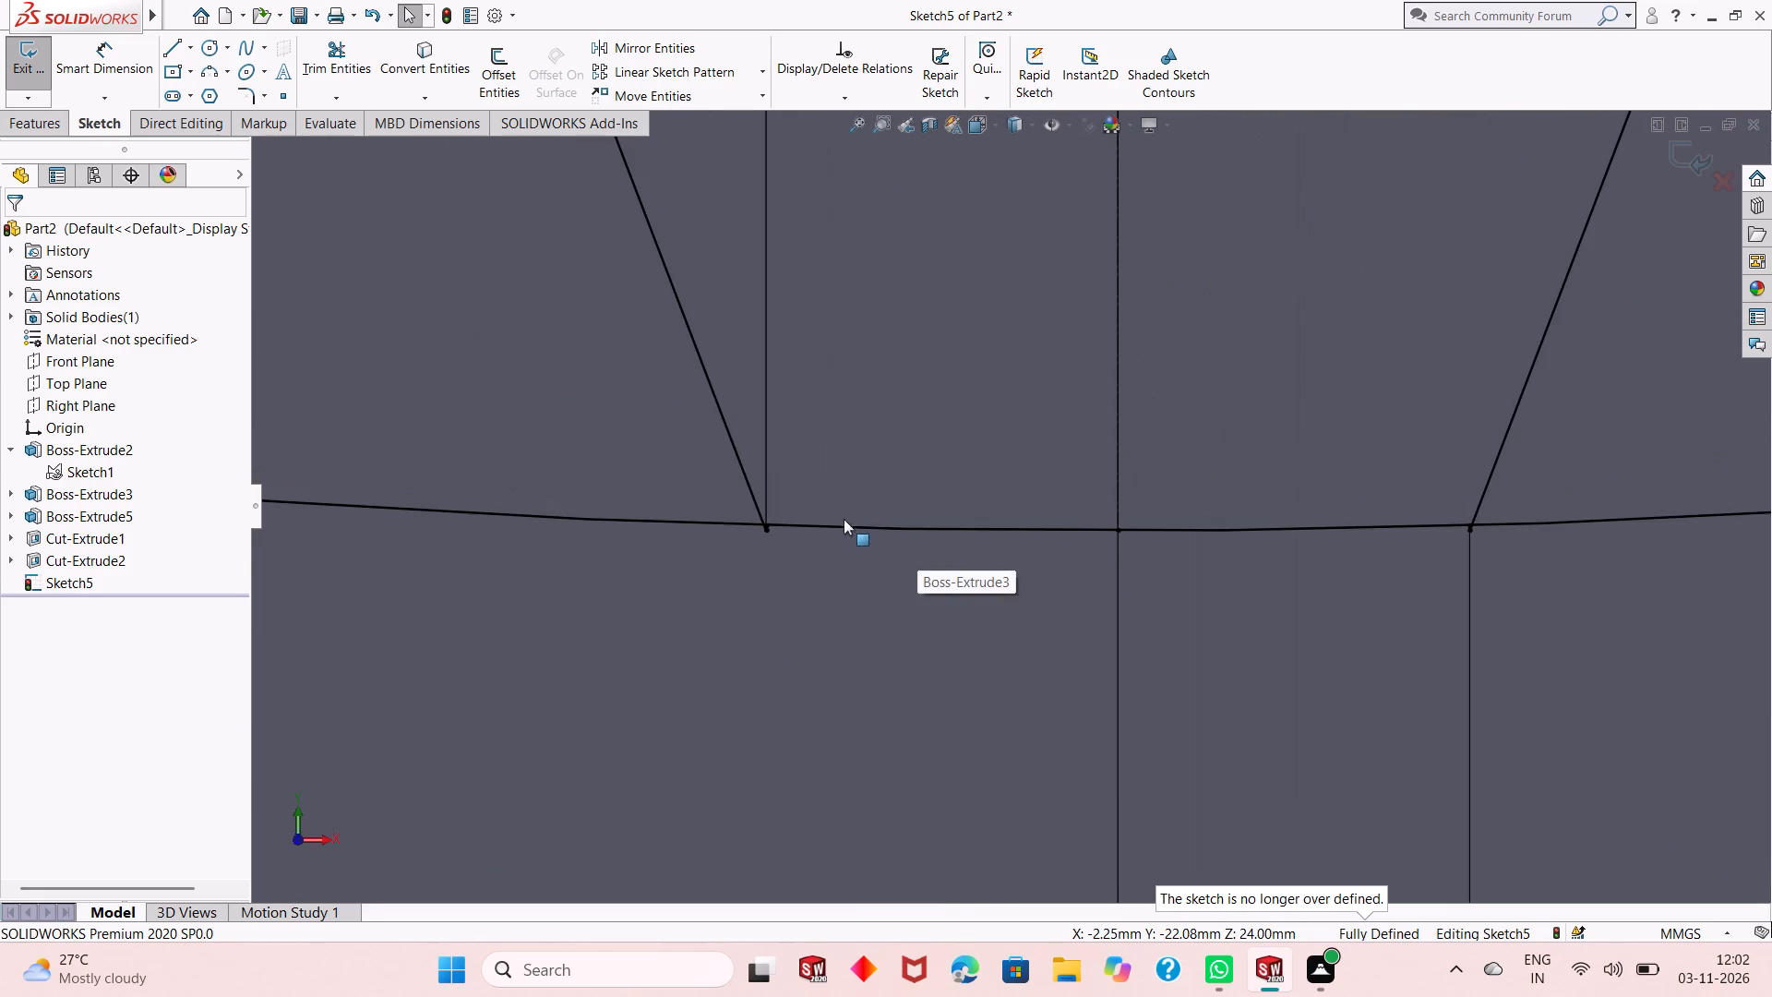
Undo the recent slot edits back to the four vertical lines between the circles, before the diagonals were drawn.
{"action": "scroll", "coordinate": [819, 526], "scroll_direction": "down", "scroll_amount": 12}
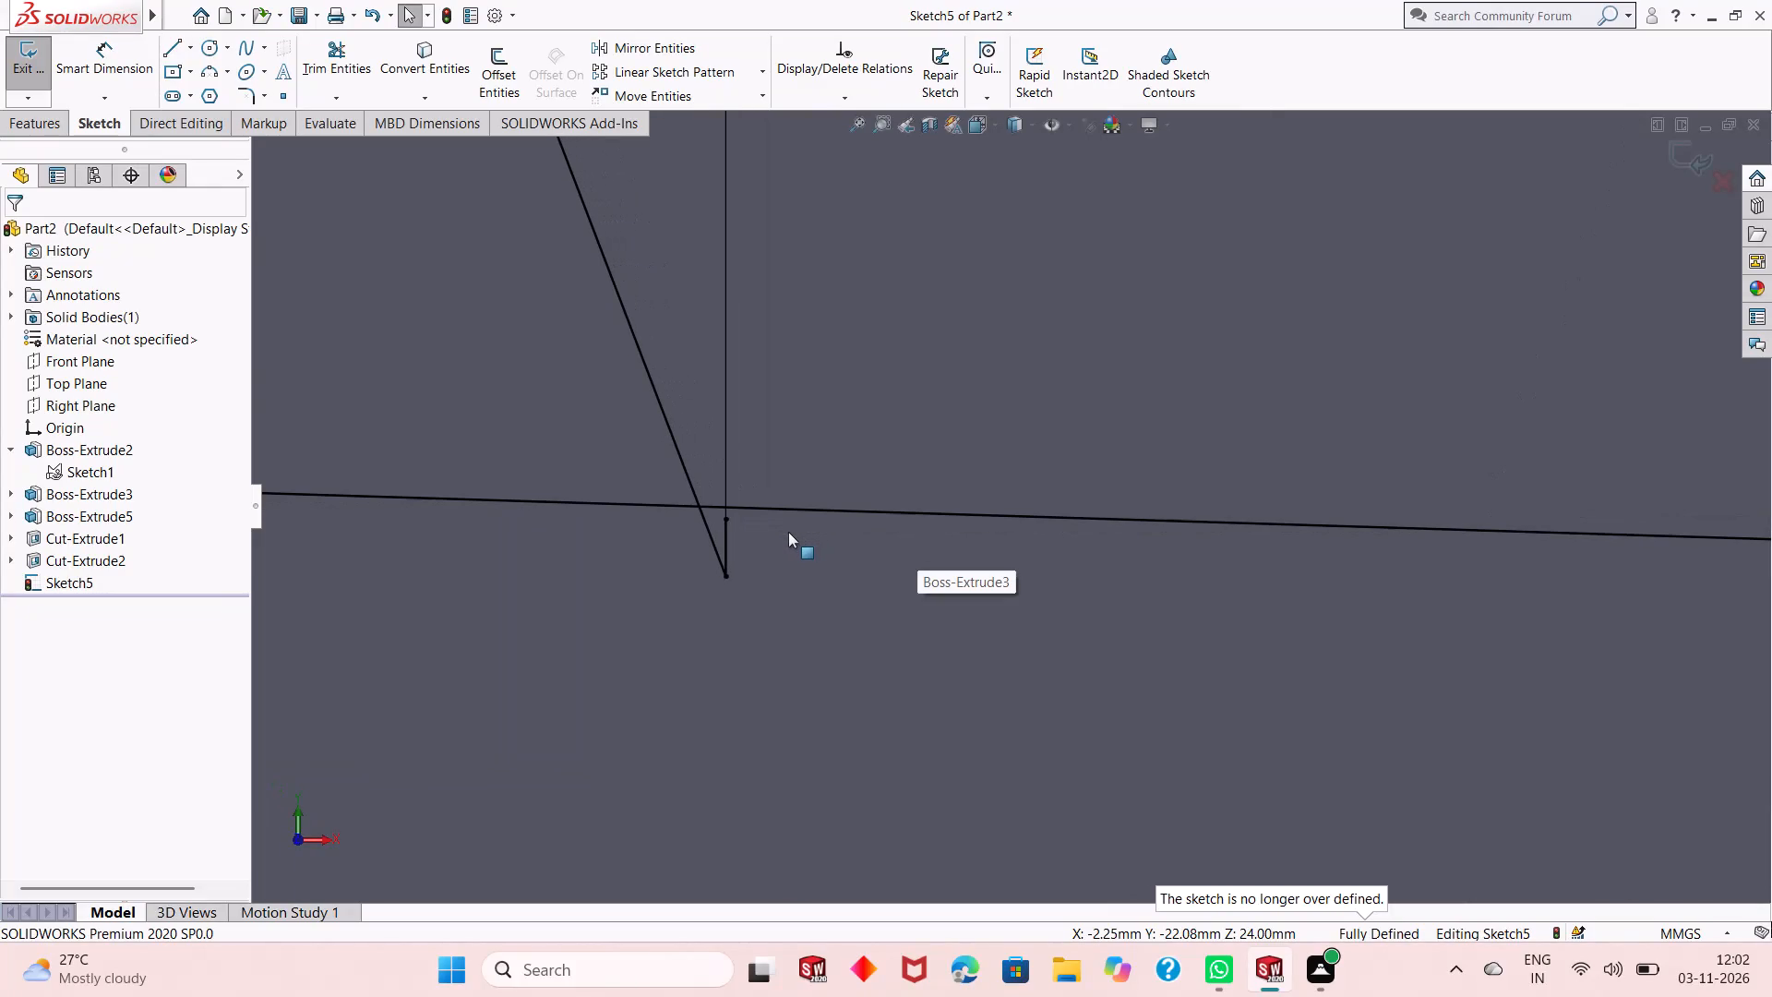
{"action": "scroll", "coordinate": [786, 533], "scroll_direction": "up", "scroll_amount": 13}
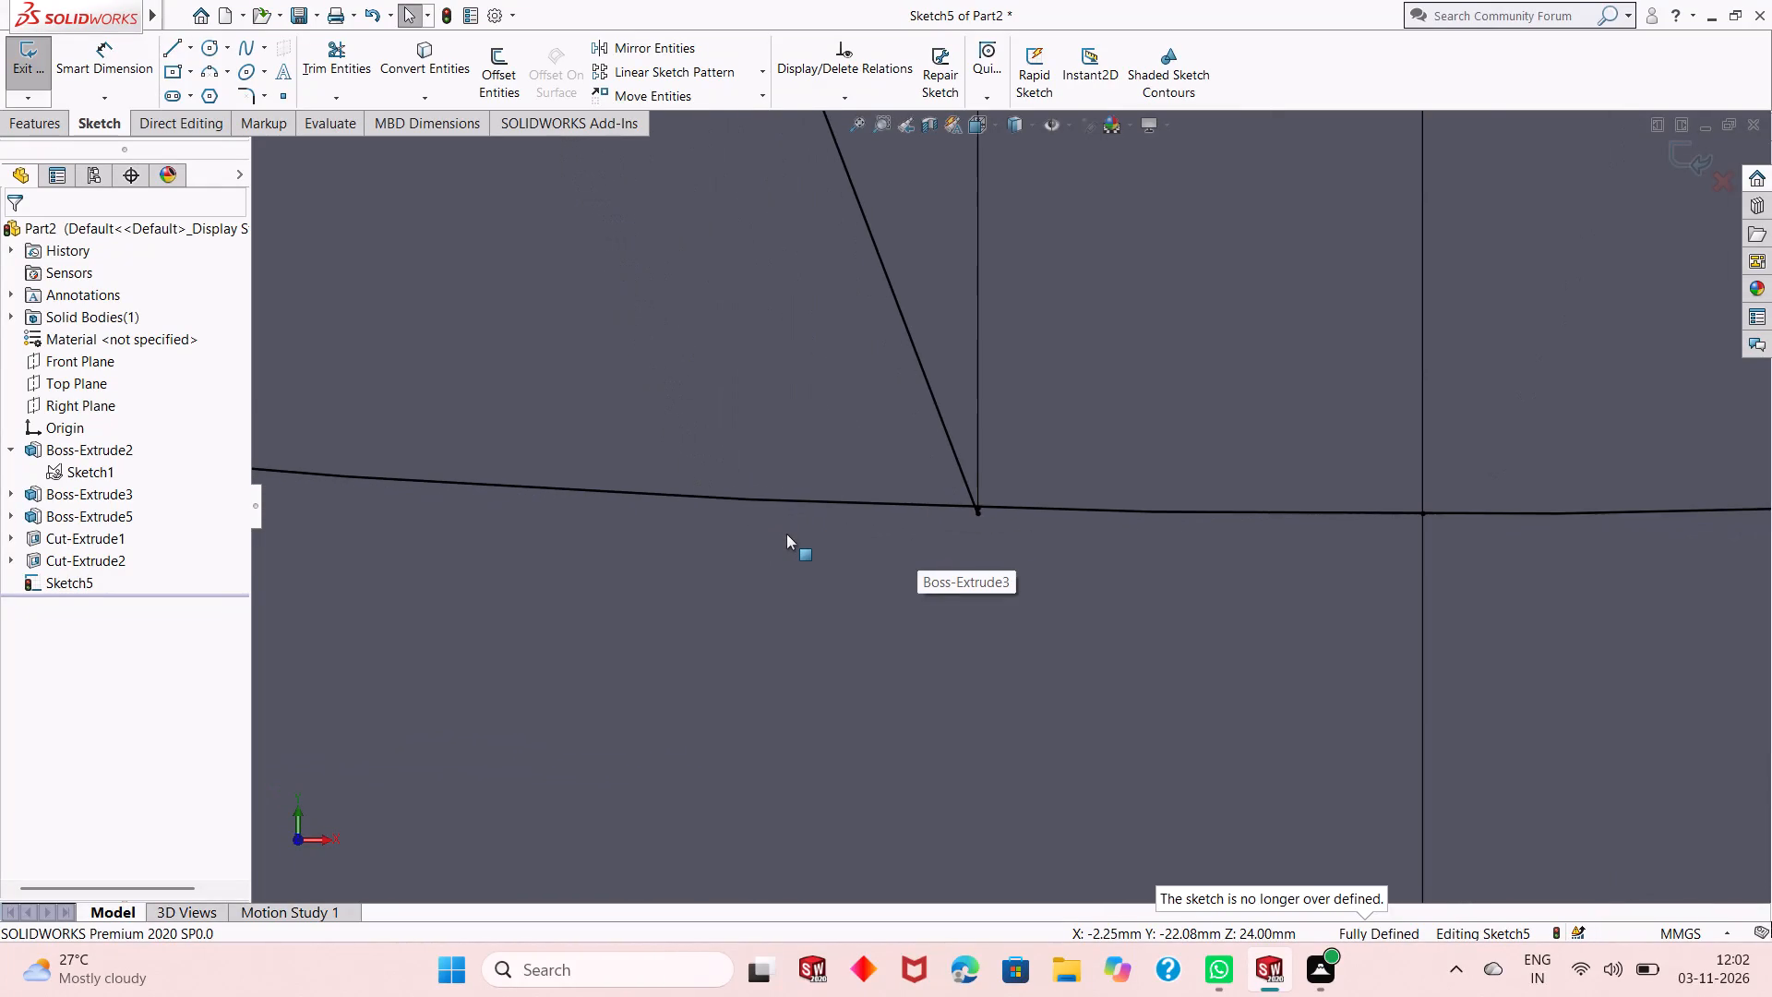
{"action": "scroll", "coordinate": [786, 534], "scroll_direction": "up", "scroll_amount": 12}
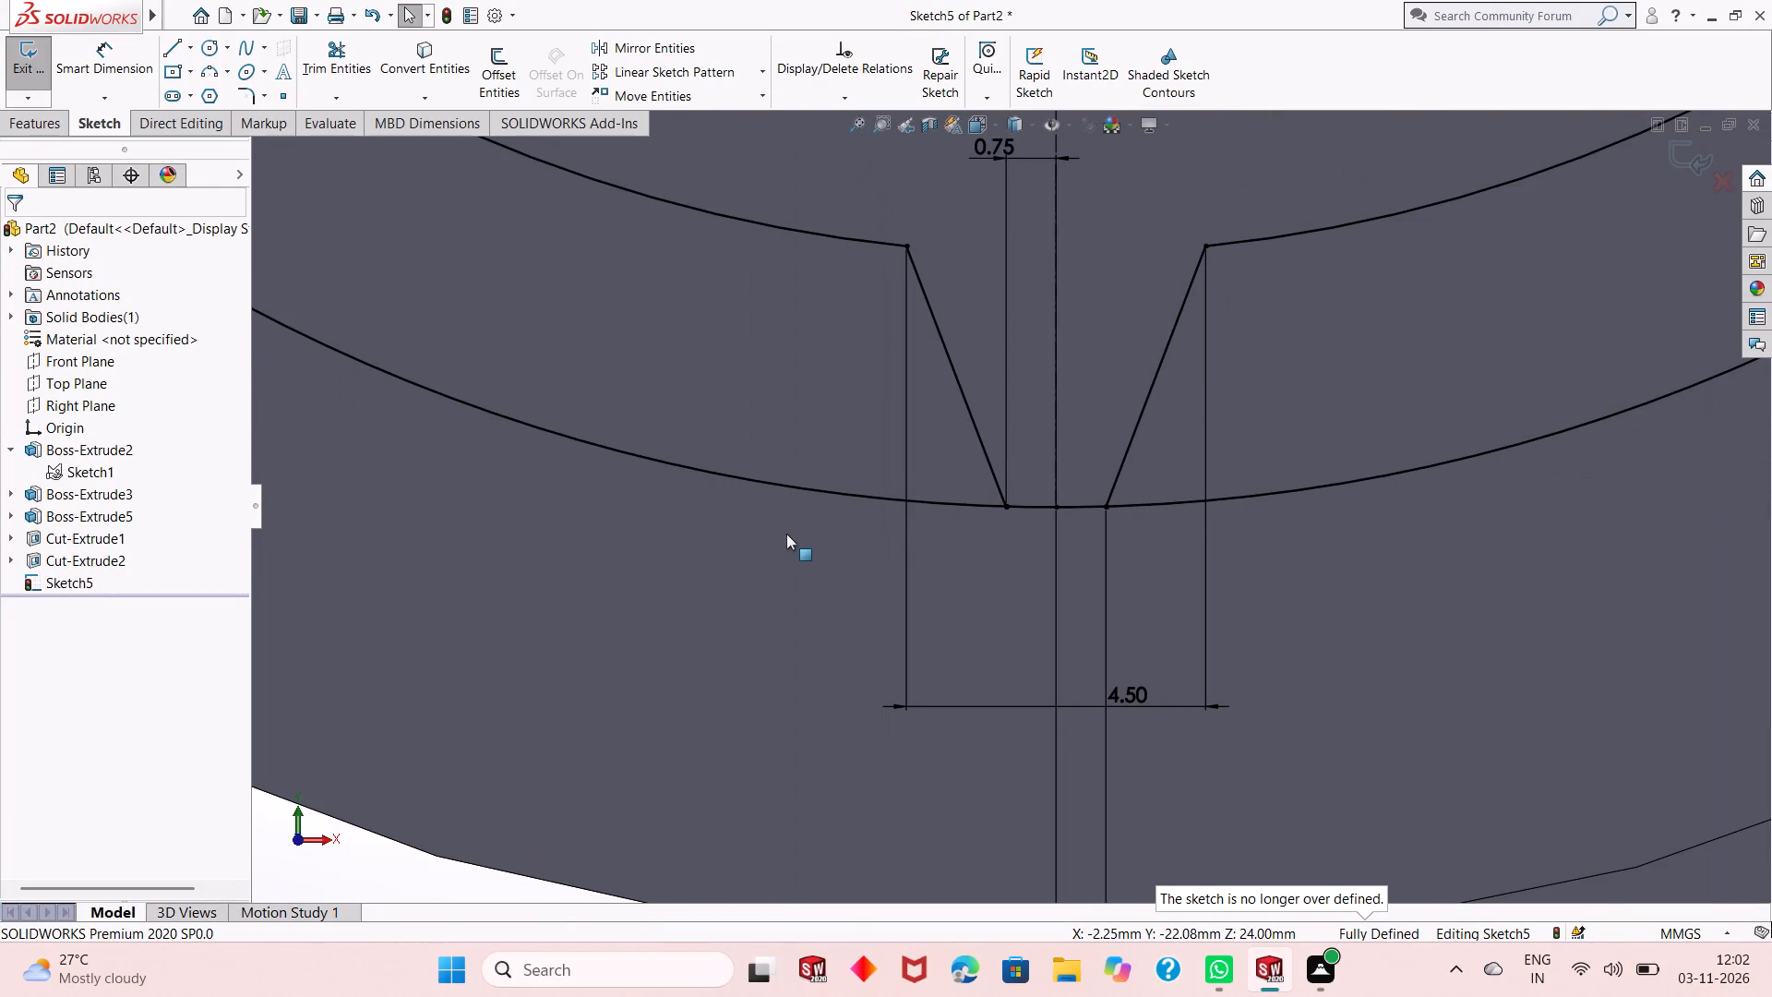
{"action": "key", "text": "ctrl+z"}
{"action": "key", "text": "ctrl+z"}
{"action": "key", "text": "ctrl+z"}
{"action": "key", "text": "ctrl+z"}
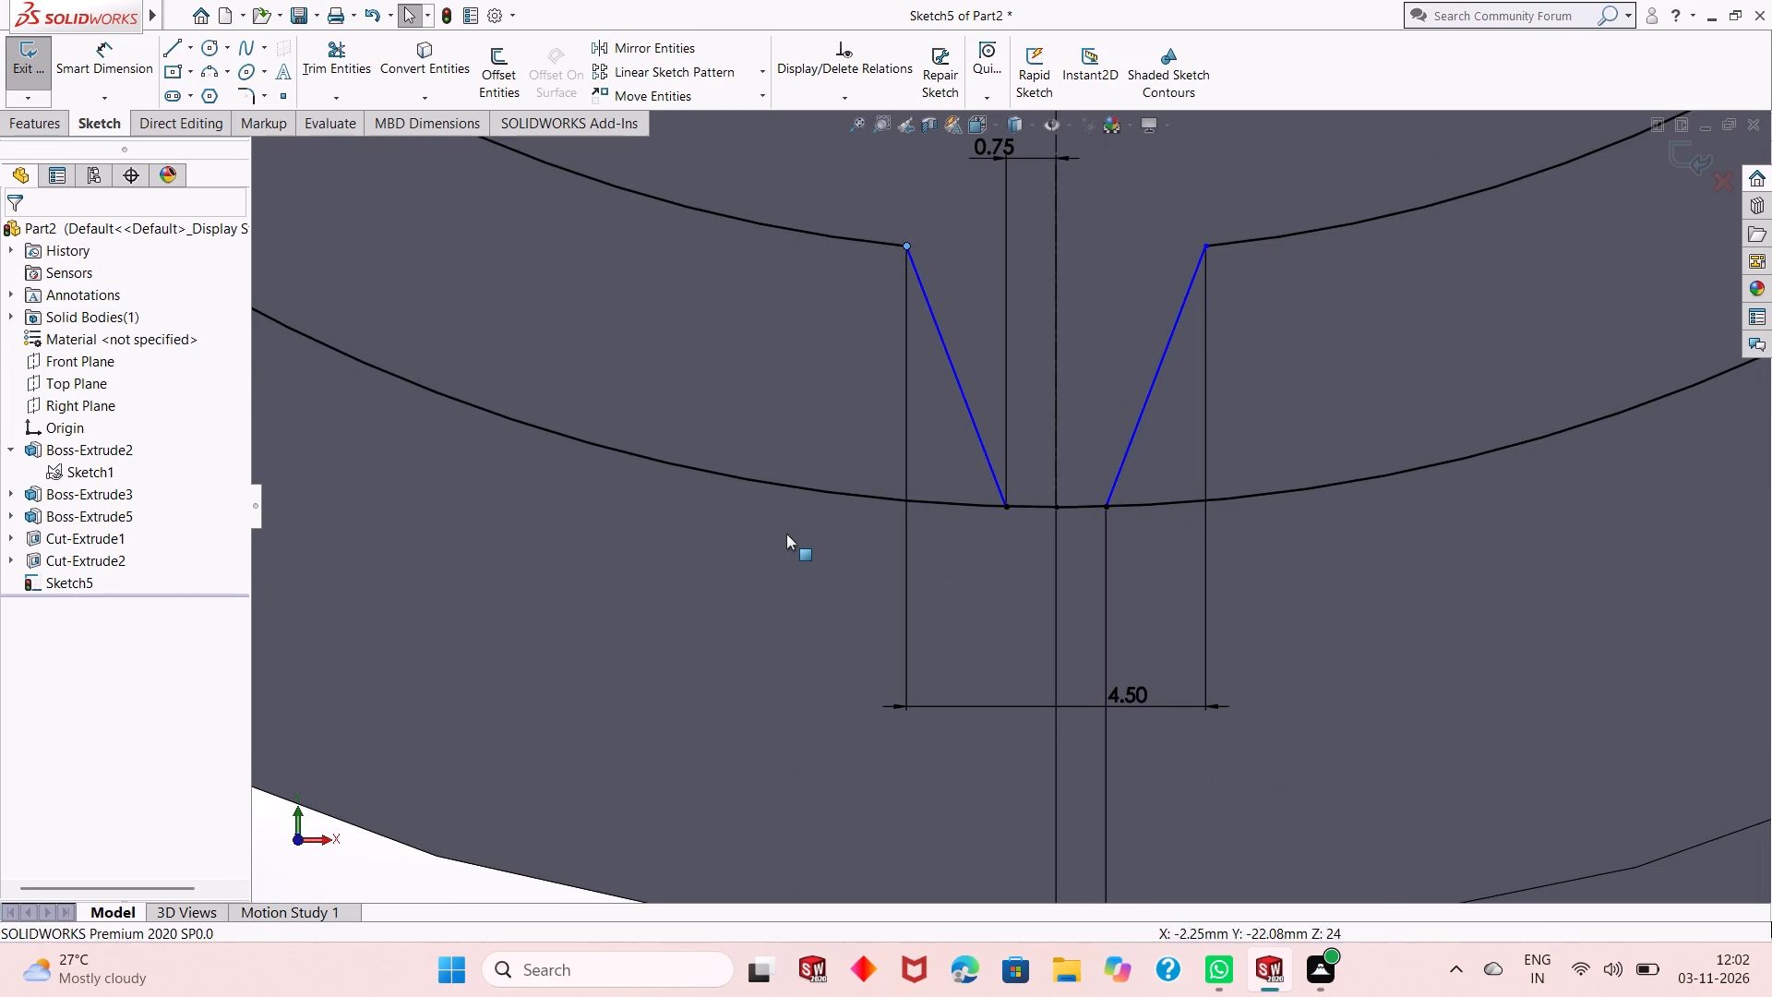
{"action": "key", "text": "ctrl+z"}
{"action": "key", "text": "ctrl+z"}
{"action": "key", "text": "ctrl+z"}
{"action": "key", "text": "ctrl+z"}
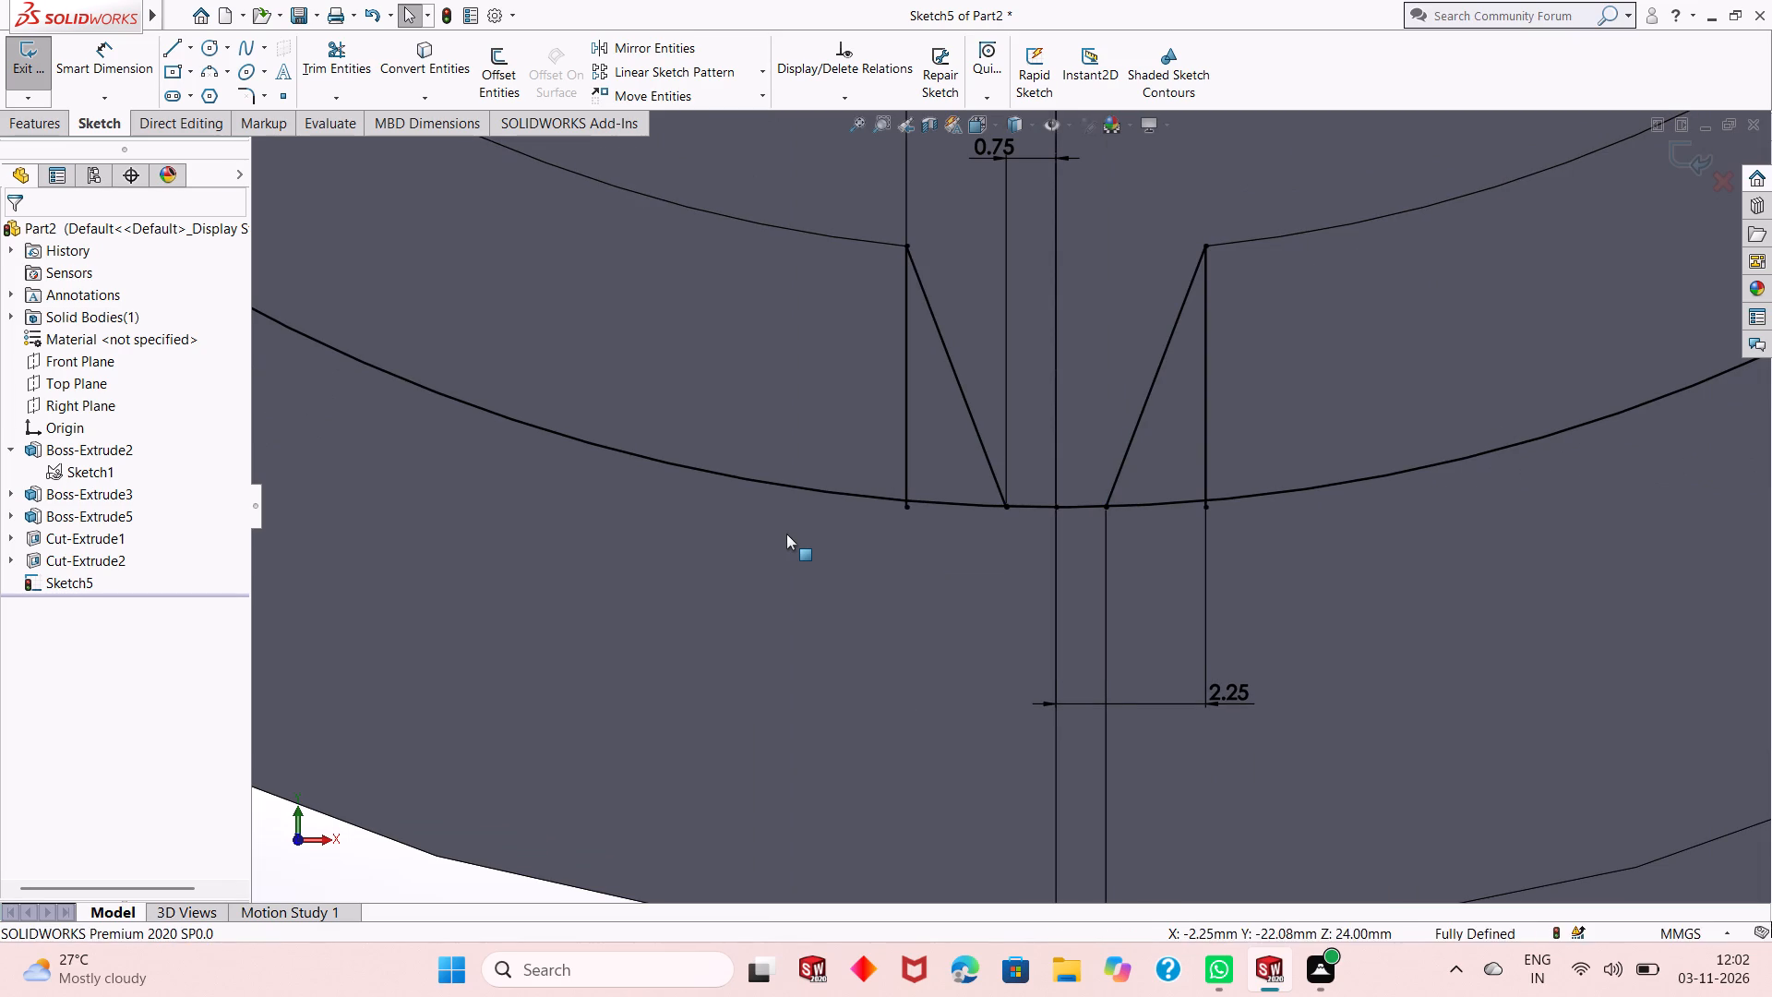
{"action": "key", "text": "ctrl+z"}
{"action": "key", "text": "ctrl+z"}
{"action": "key", "text": "ctrl+z"}
{"action": "key", "text": "ctrl+z"}
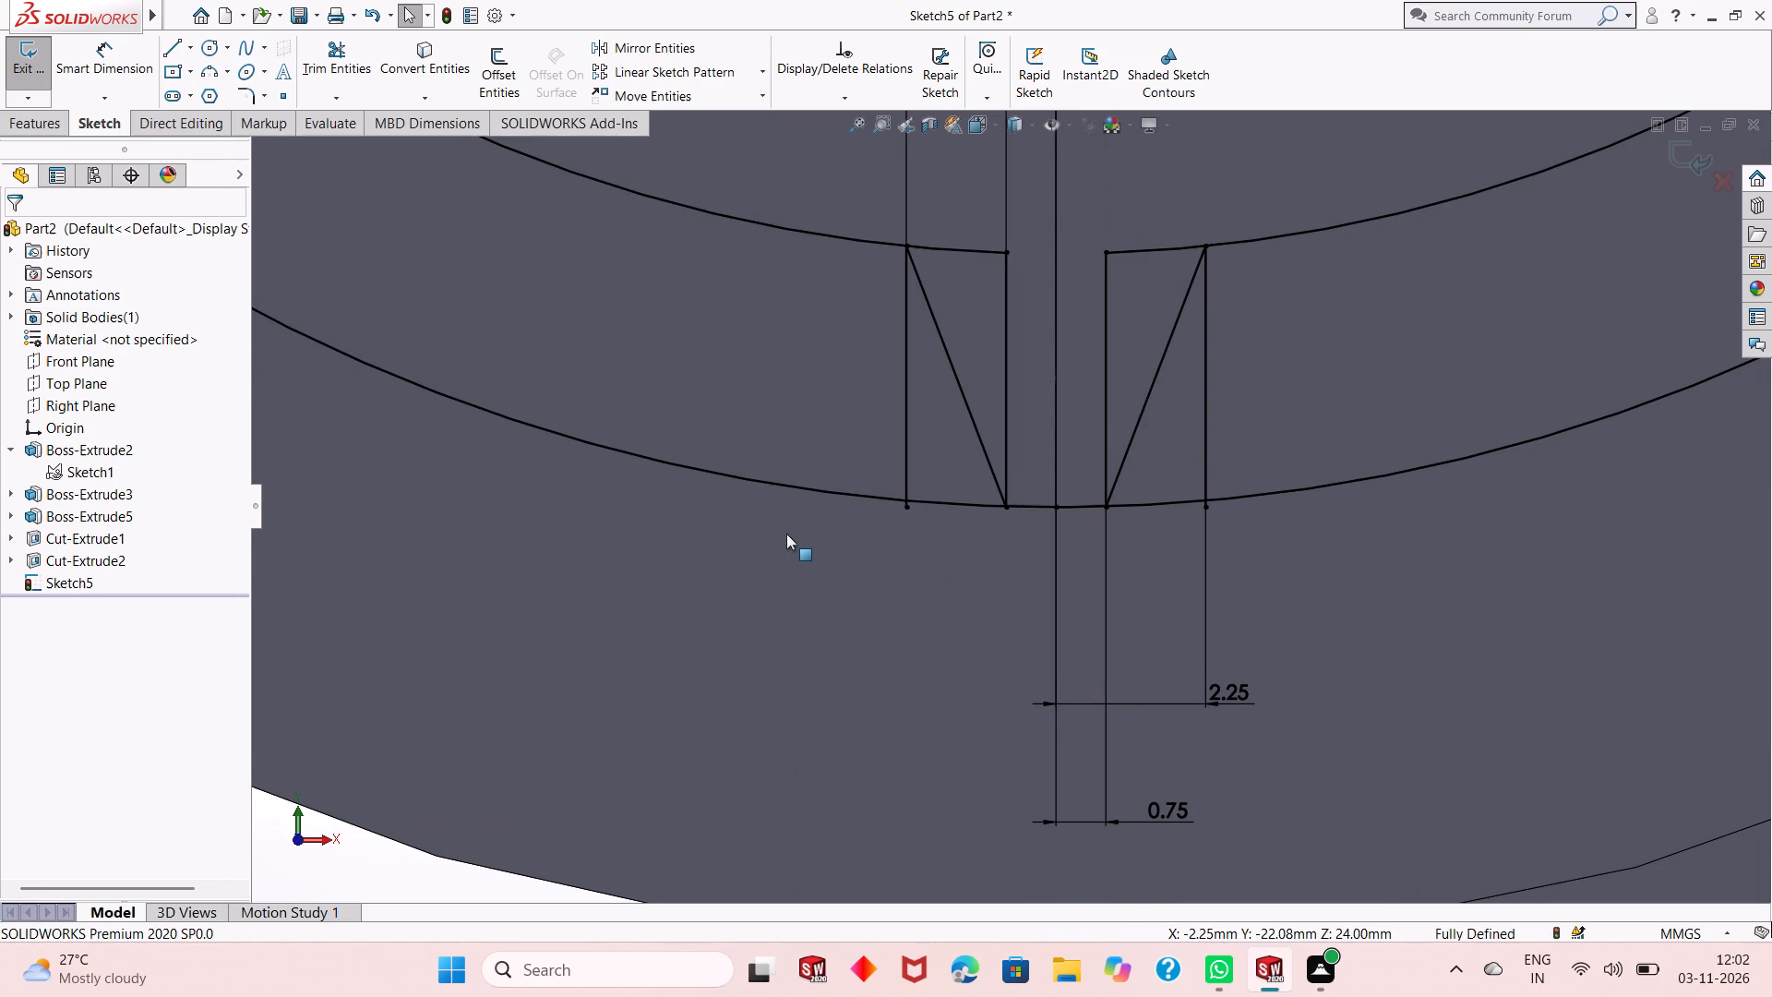
{"action": "key", "text": "ctrl+z"}
{"action": "key", "text": "ctrl+z"}
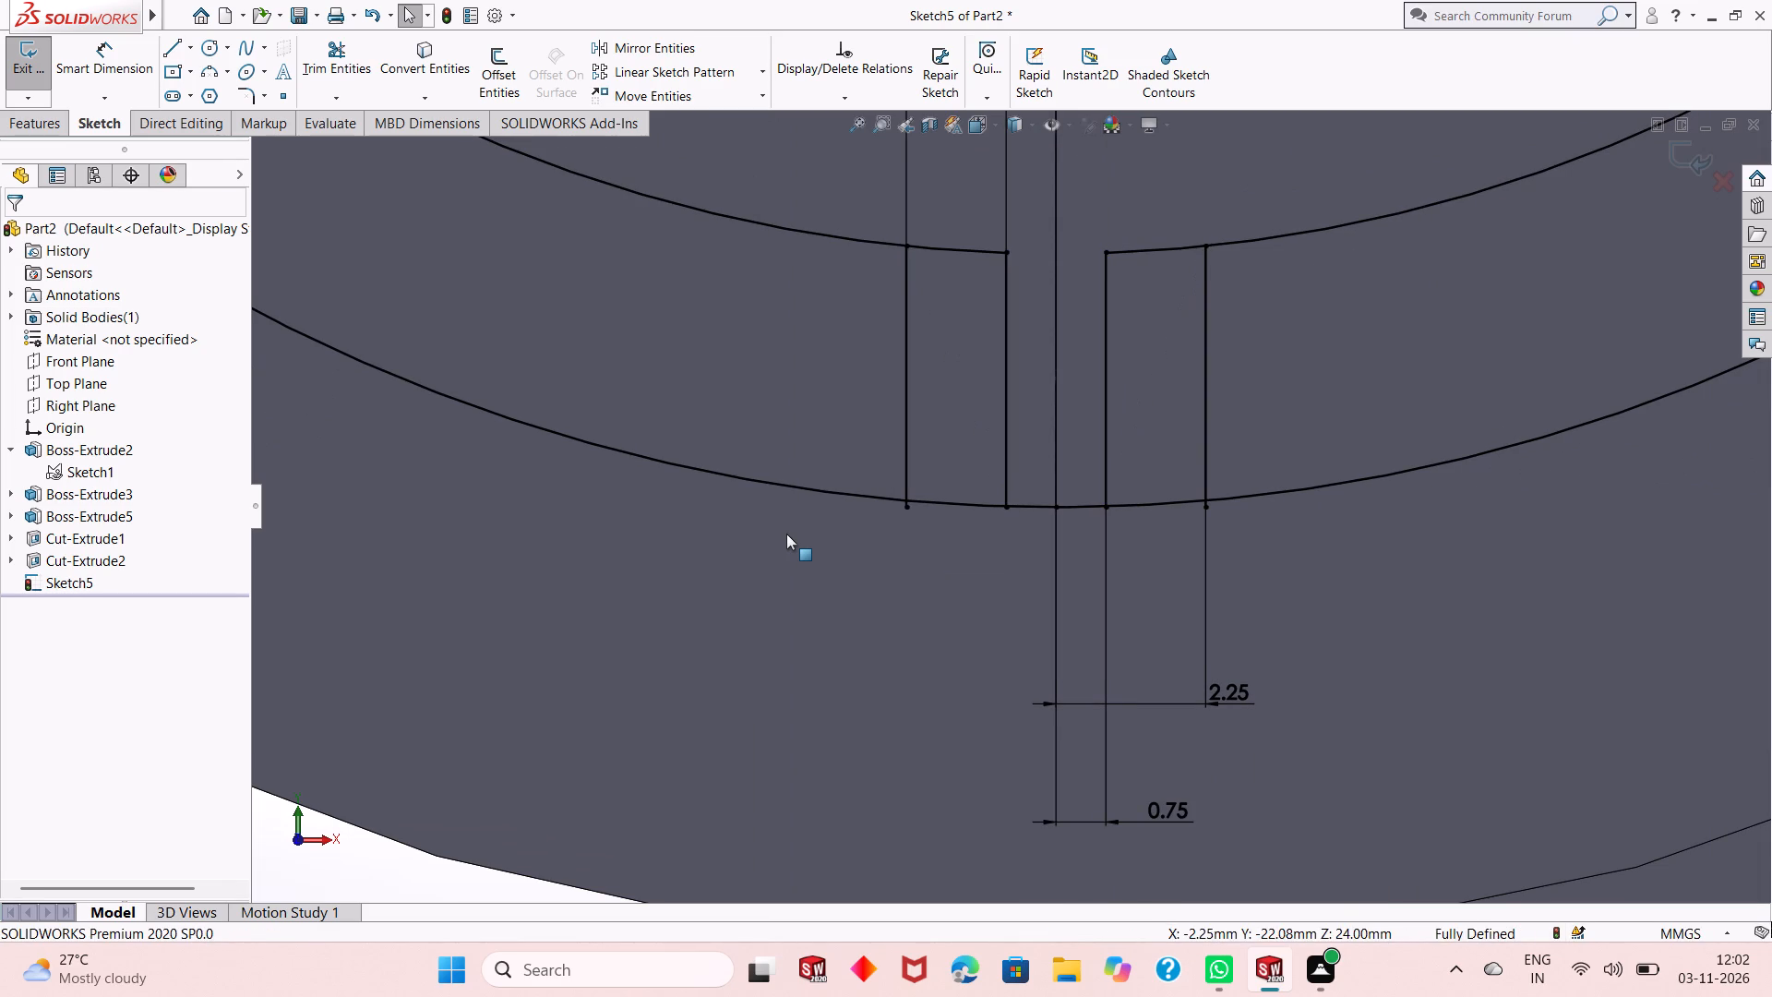
Trim the short ends of the two outer vertical lines and the right inner vertical line that extend past the outer circle.
{"action": "left_click", "coordinate": [353, 50]}
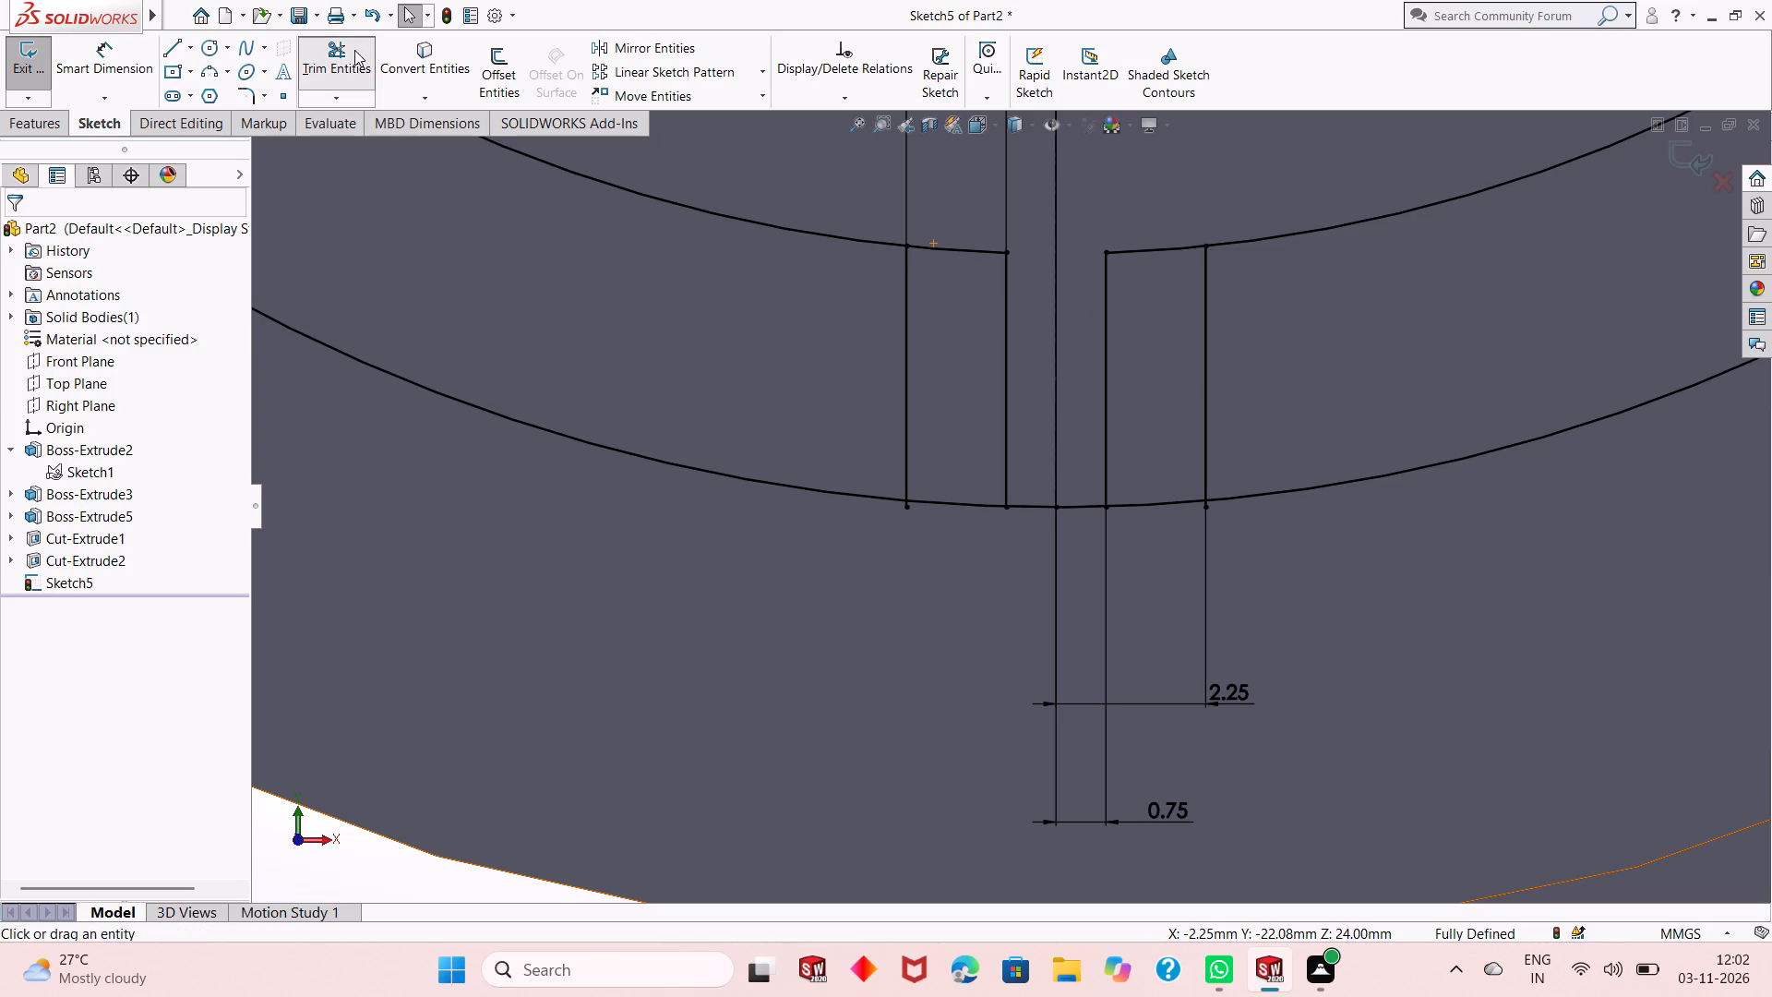
{"action": "scroll", "coordinate": [921, 455], "scroll_direction": "down", "scroll_amount": 4}
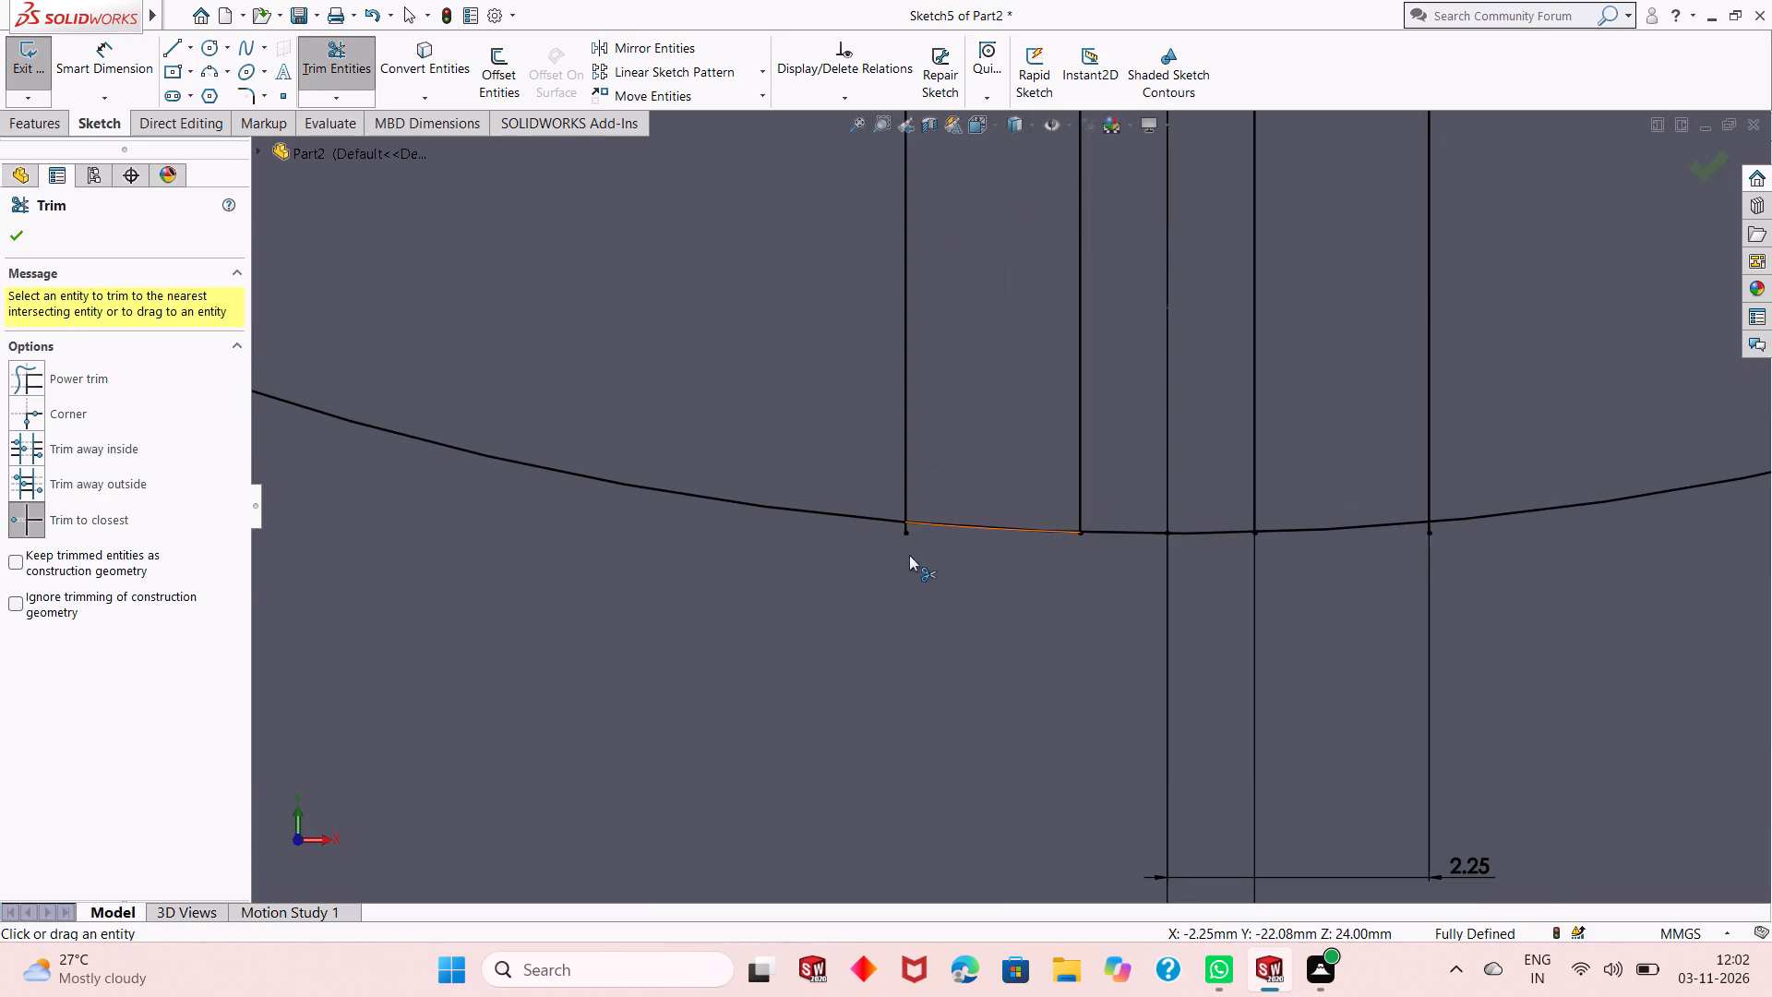
{"action": "left_click", "coordinate": [904, 534]}
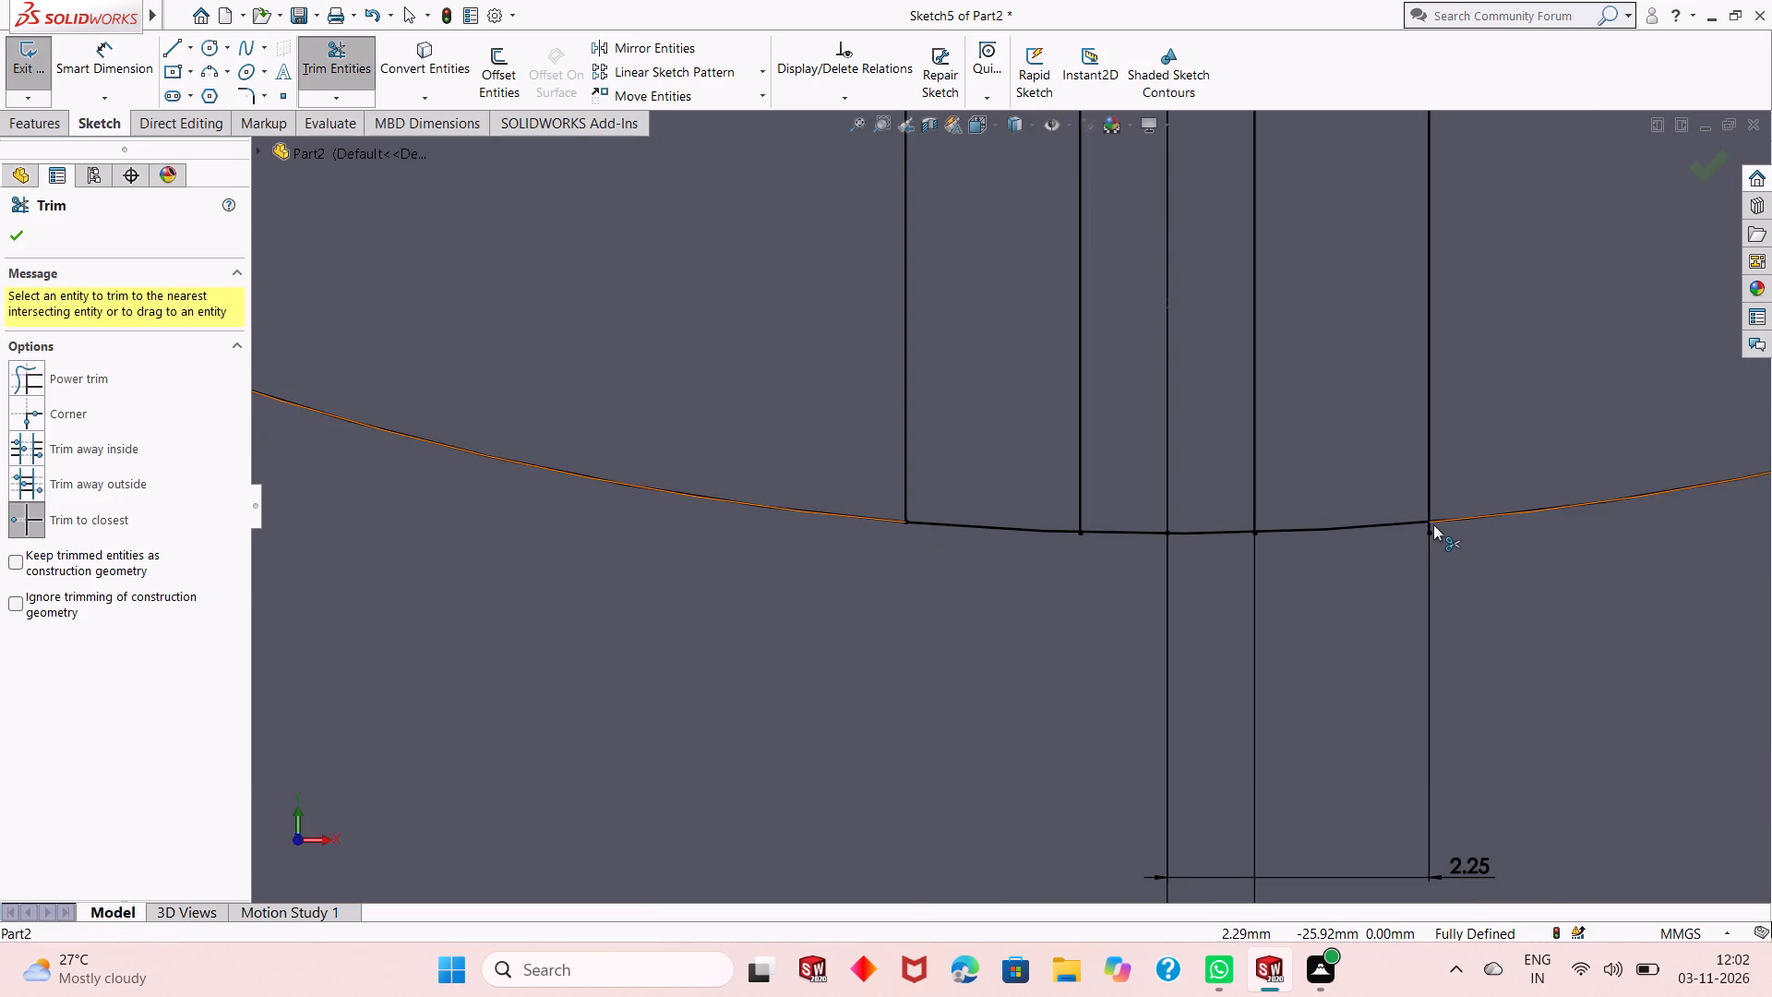
{"action": "left_click", "coordinate": [1431, 531]}
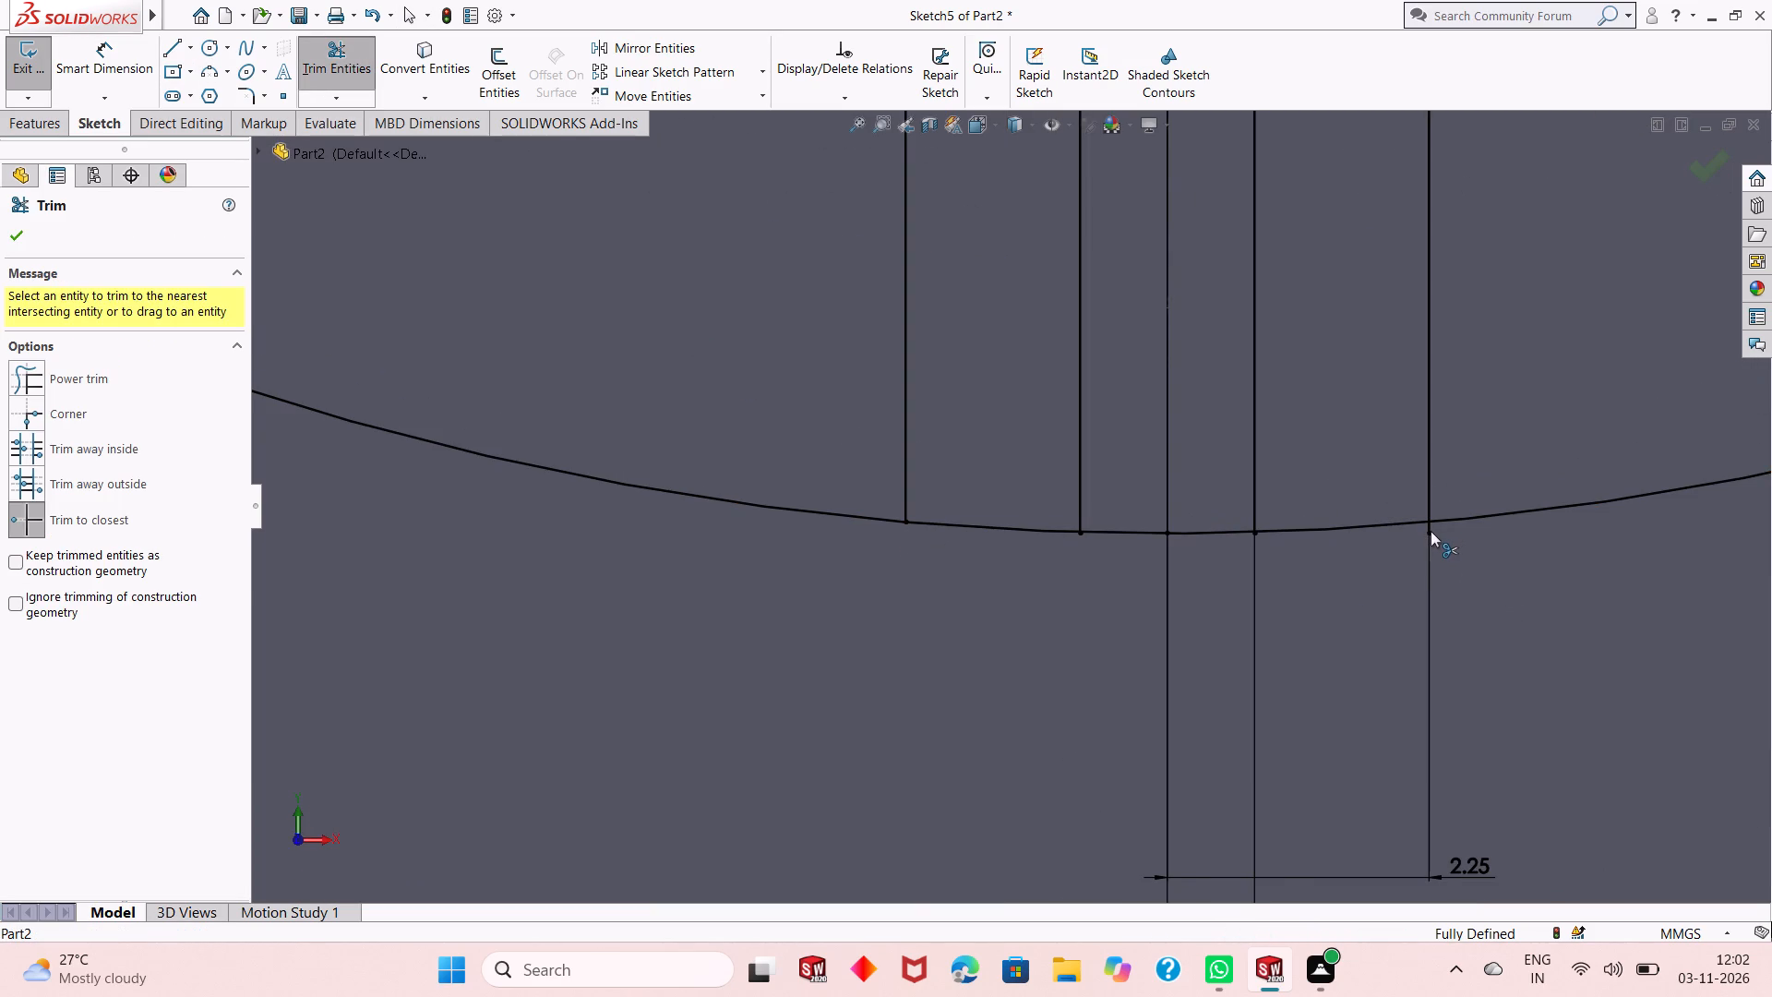
{"action": "scroll", "coordinate": [1227, 488], "scroll_direction": "down", "scroll_amount": 3}
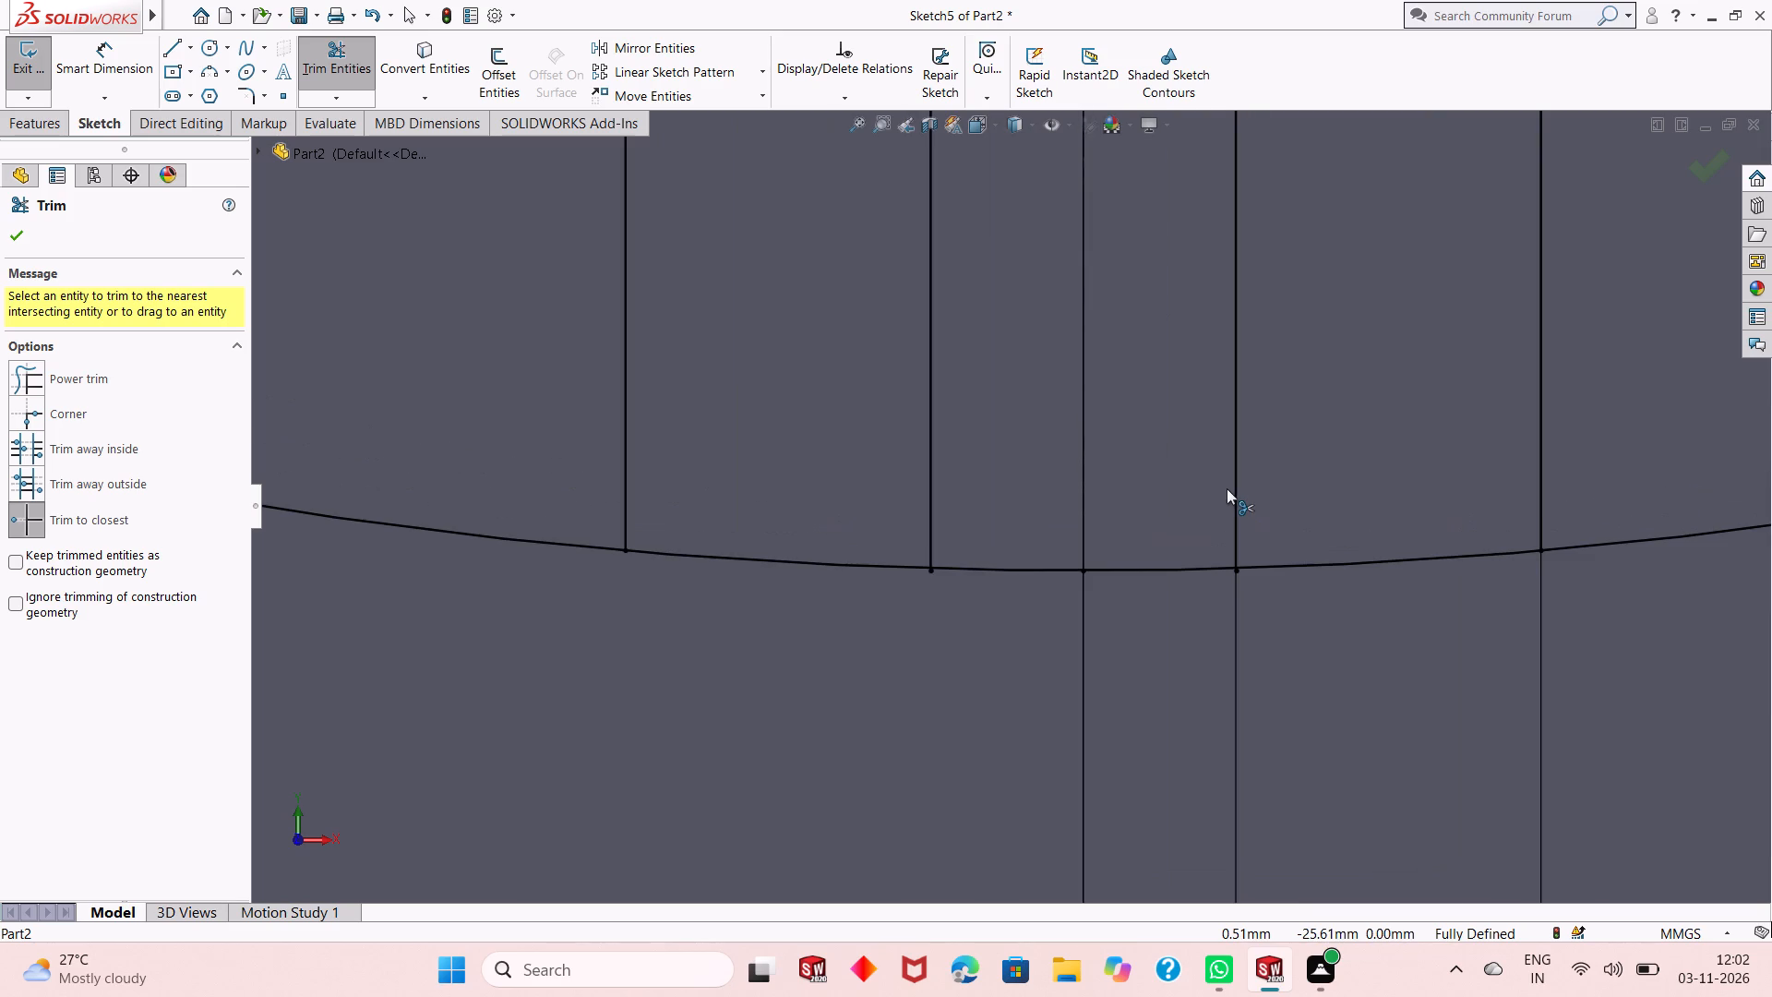
{"action": "scroll", "coordinate": [1194, 507], "scroll_direction": "down", "scroll_amount": 4}
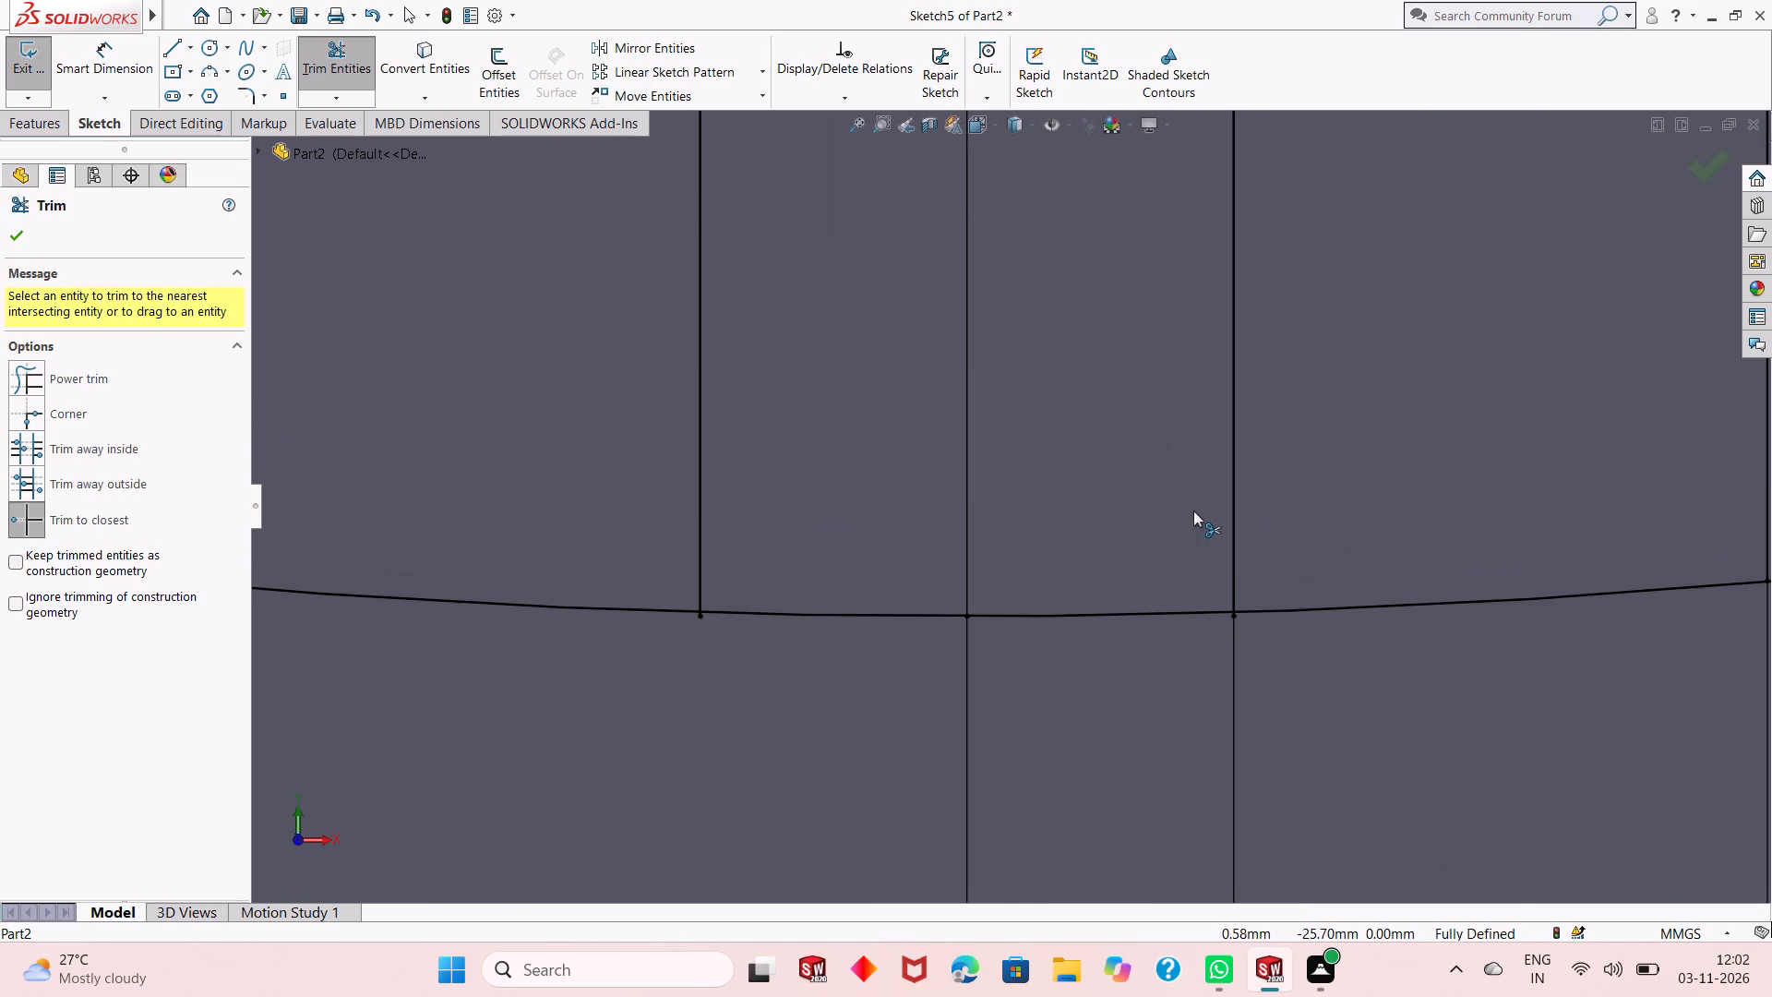
{"action": "scroll", "coordinate": [1234, 631], "scroll_direction": "down", "scroll_amount": 4}
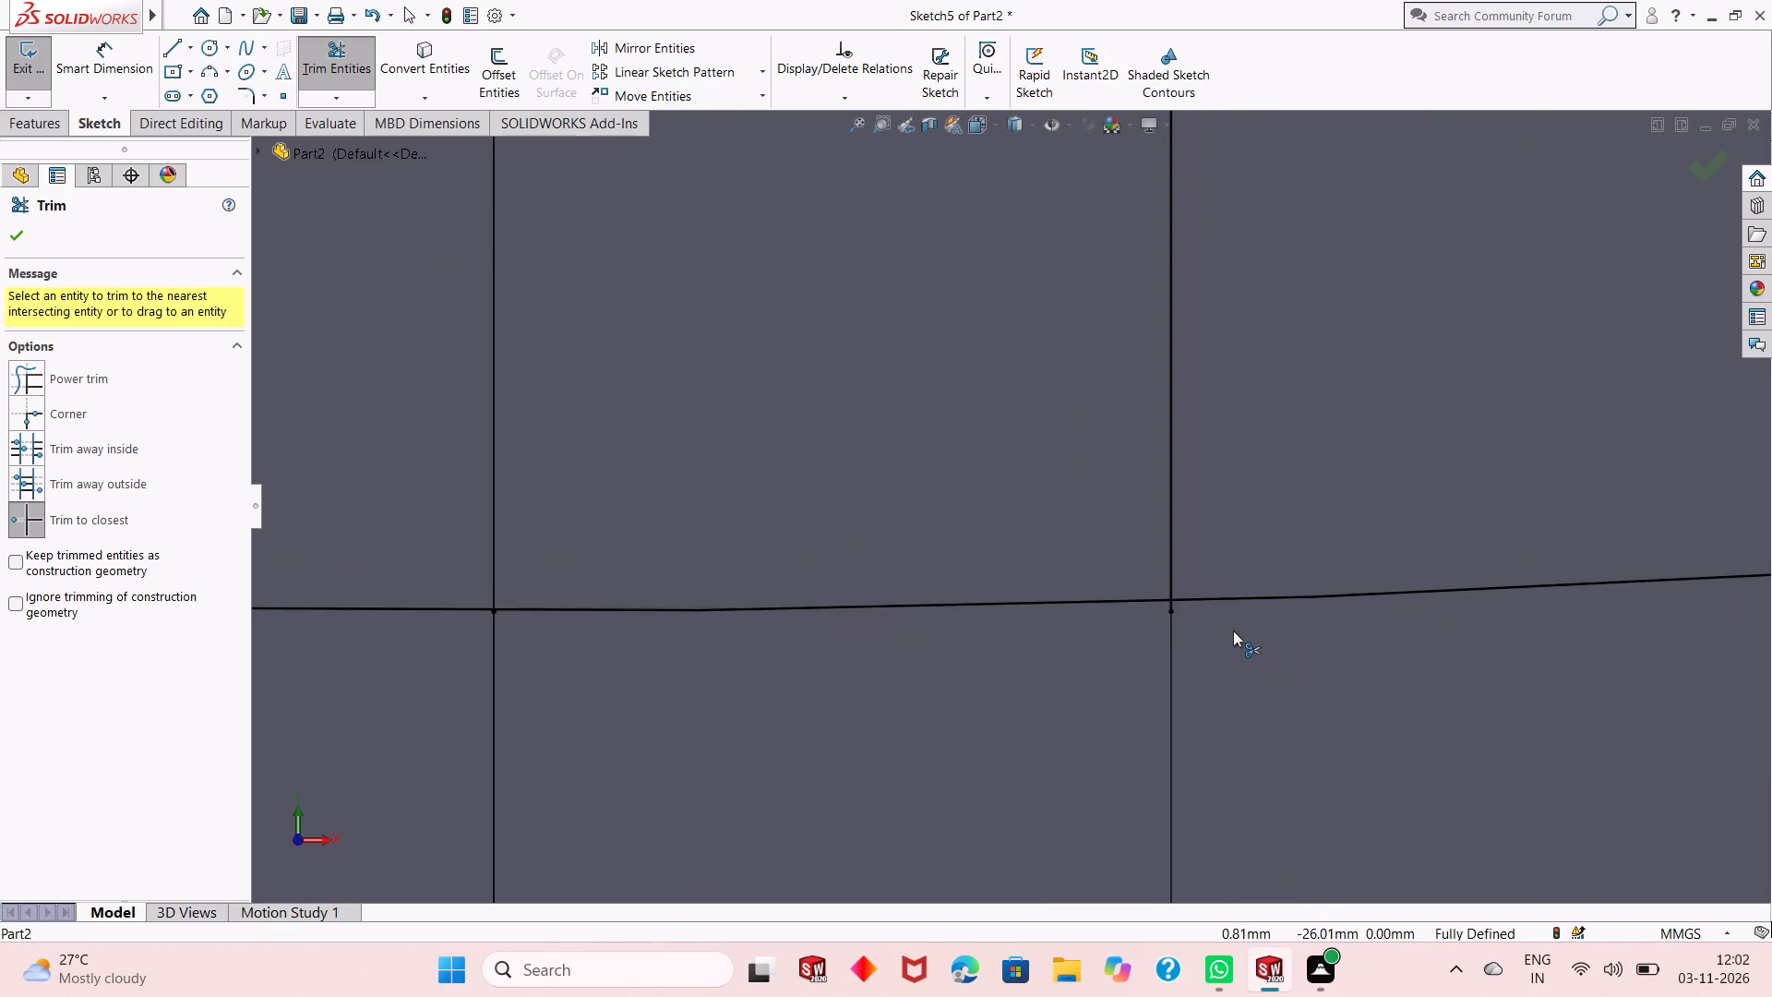
{"action": "scroll", "coordinate": [1233, 631], "scroll_direction": "down", "scroll_amount": 2}
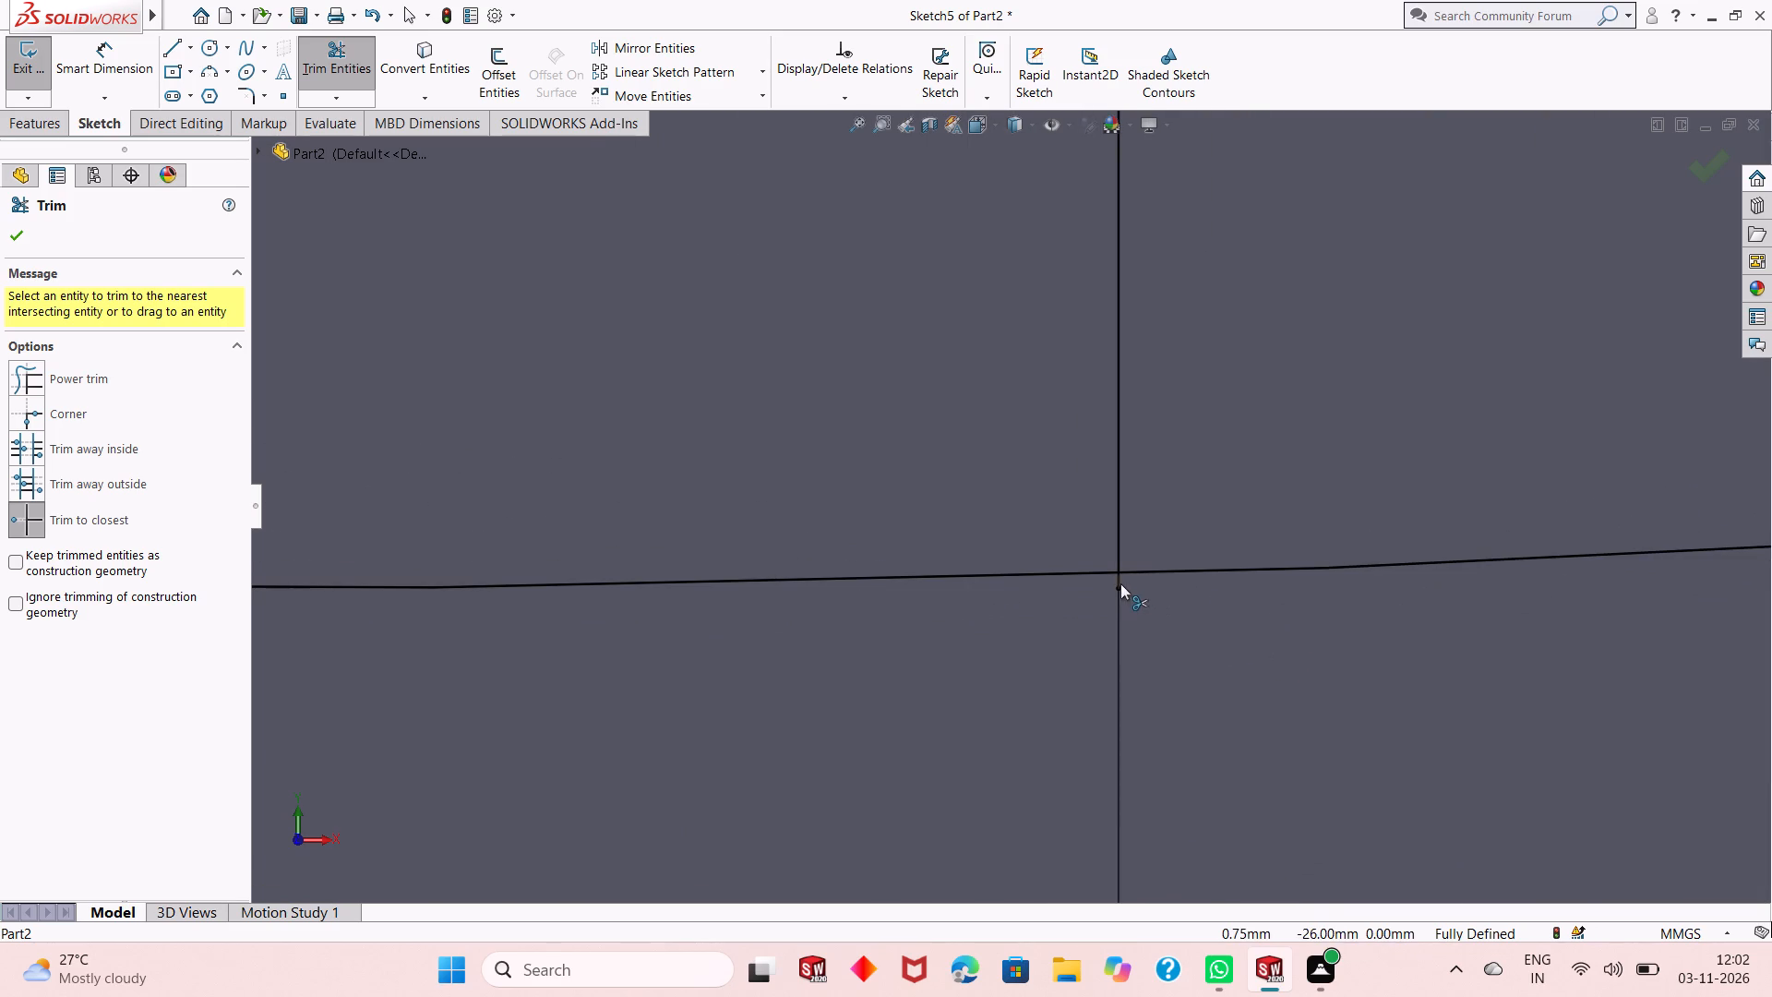
{"action": "left_click", "coordinate": [1120, 583]}
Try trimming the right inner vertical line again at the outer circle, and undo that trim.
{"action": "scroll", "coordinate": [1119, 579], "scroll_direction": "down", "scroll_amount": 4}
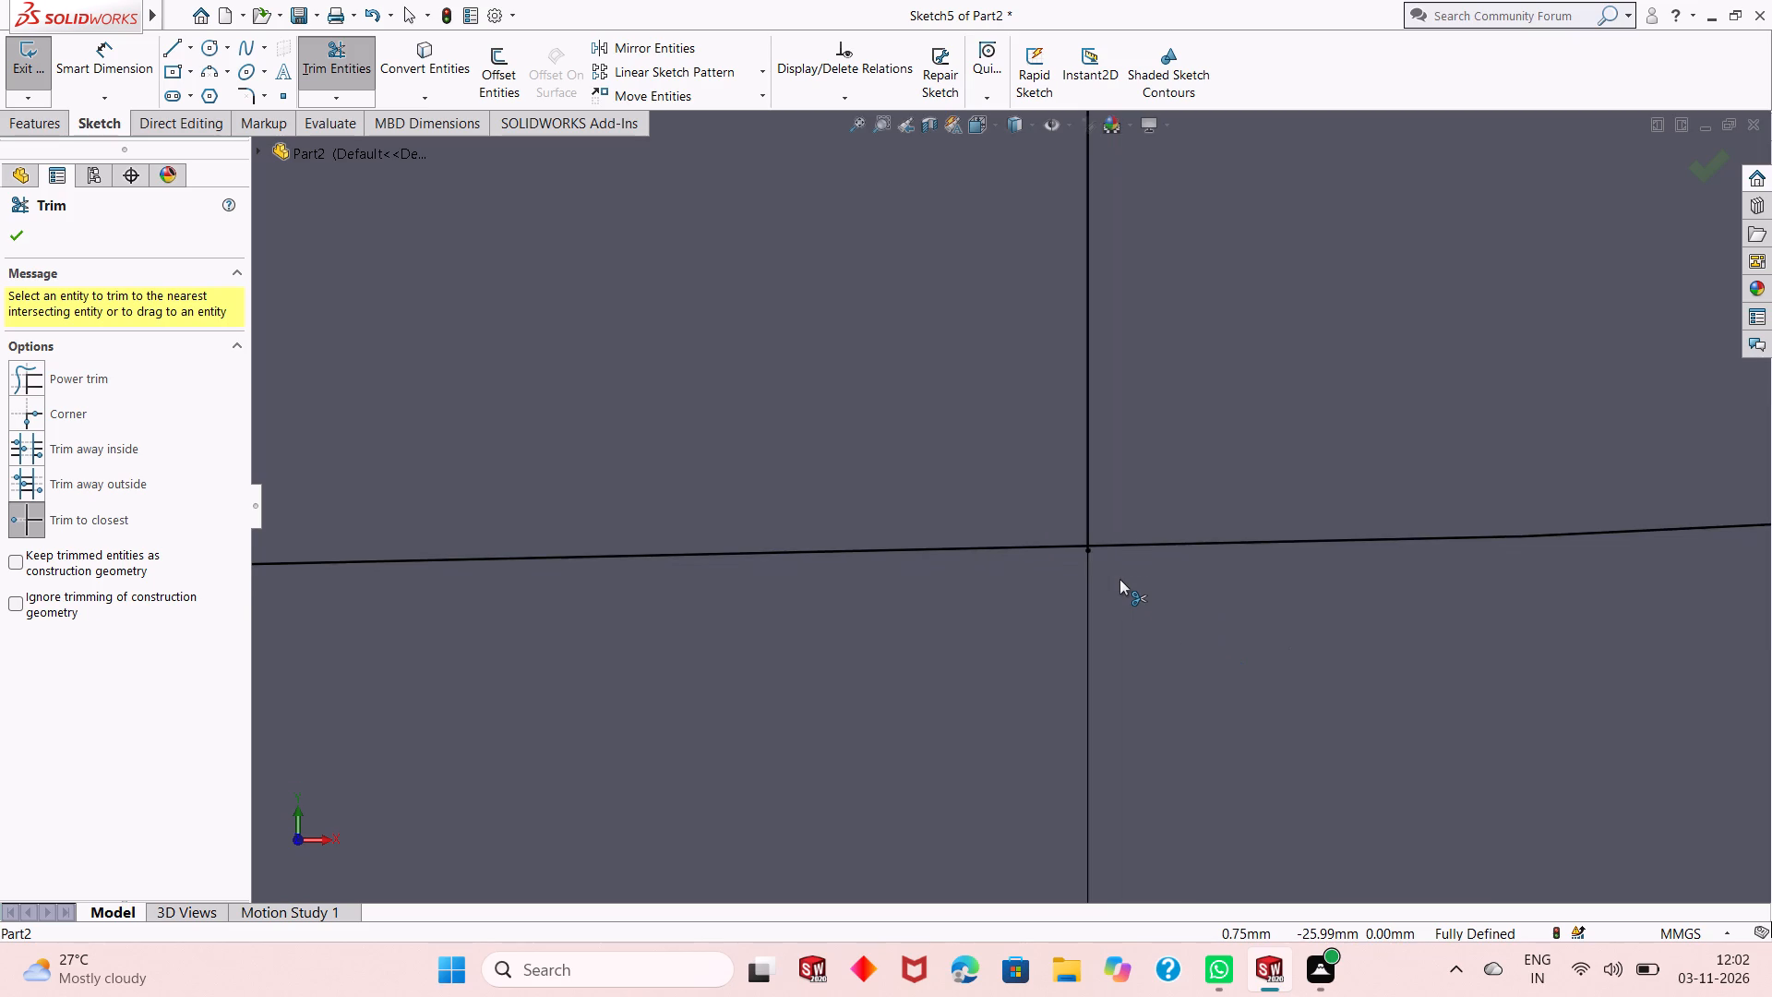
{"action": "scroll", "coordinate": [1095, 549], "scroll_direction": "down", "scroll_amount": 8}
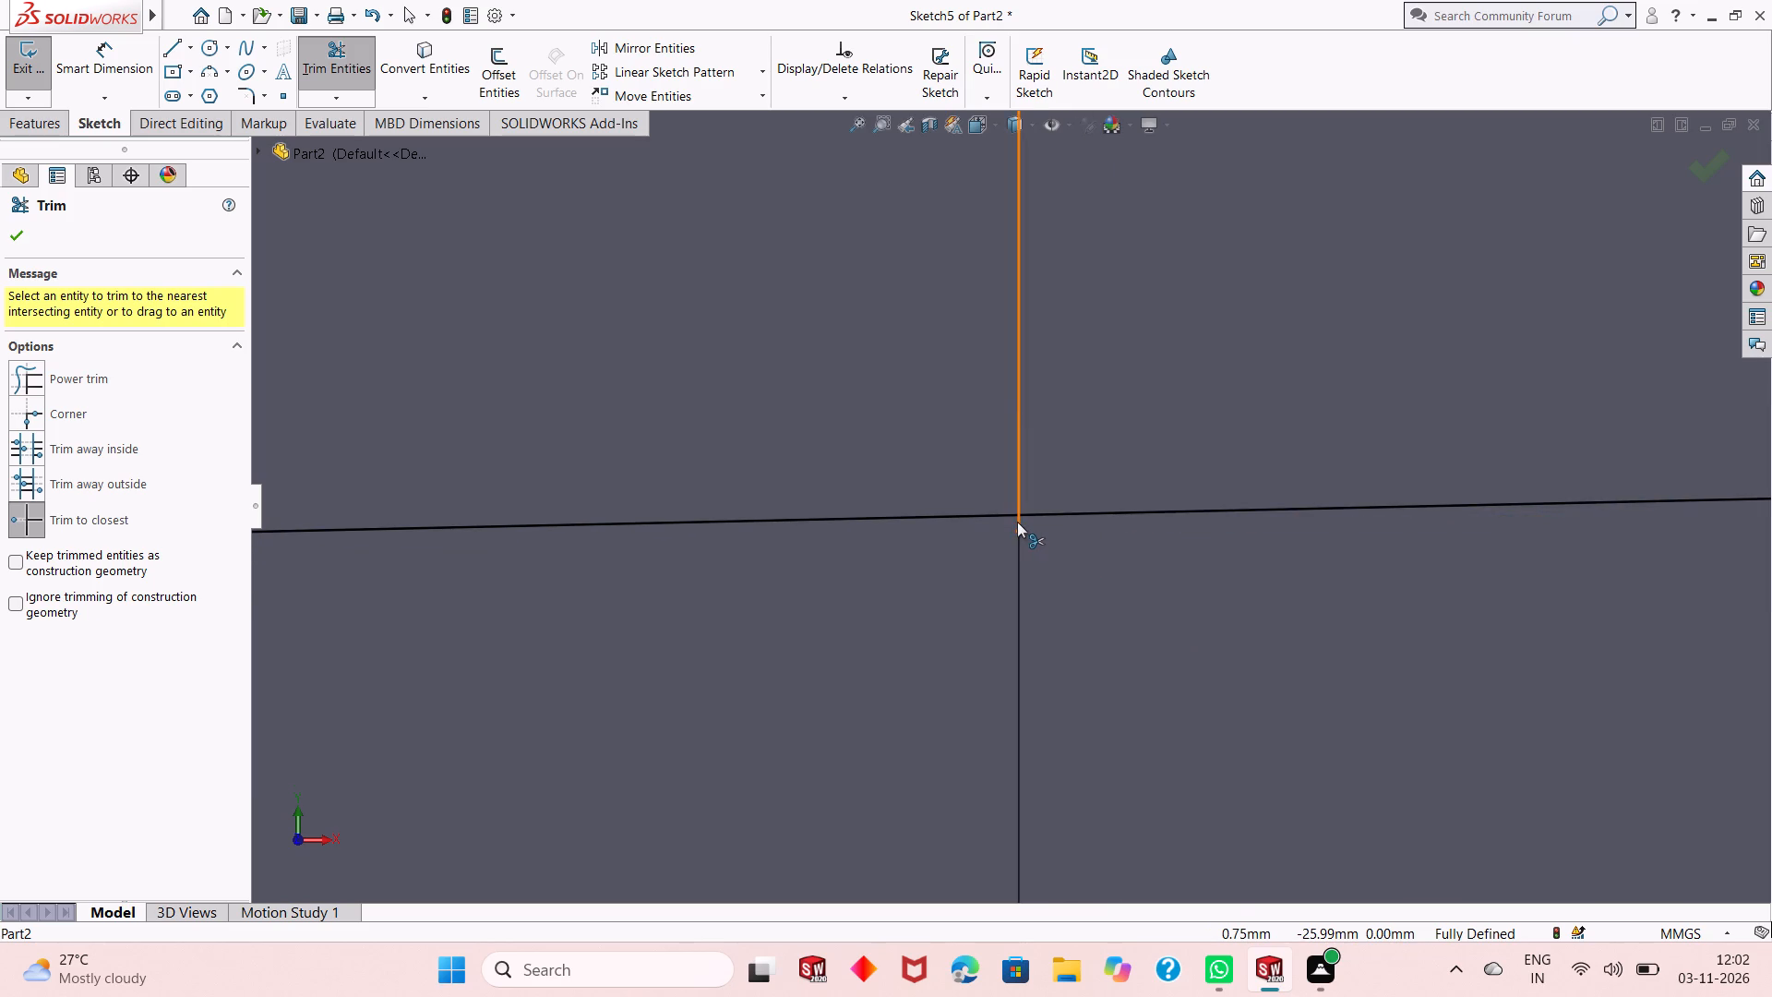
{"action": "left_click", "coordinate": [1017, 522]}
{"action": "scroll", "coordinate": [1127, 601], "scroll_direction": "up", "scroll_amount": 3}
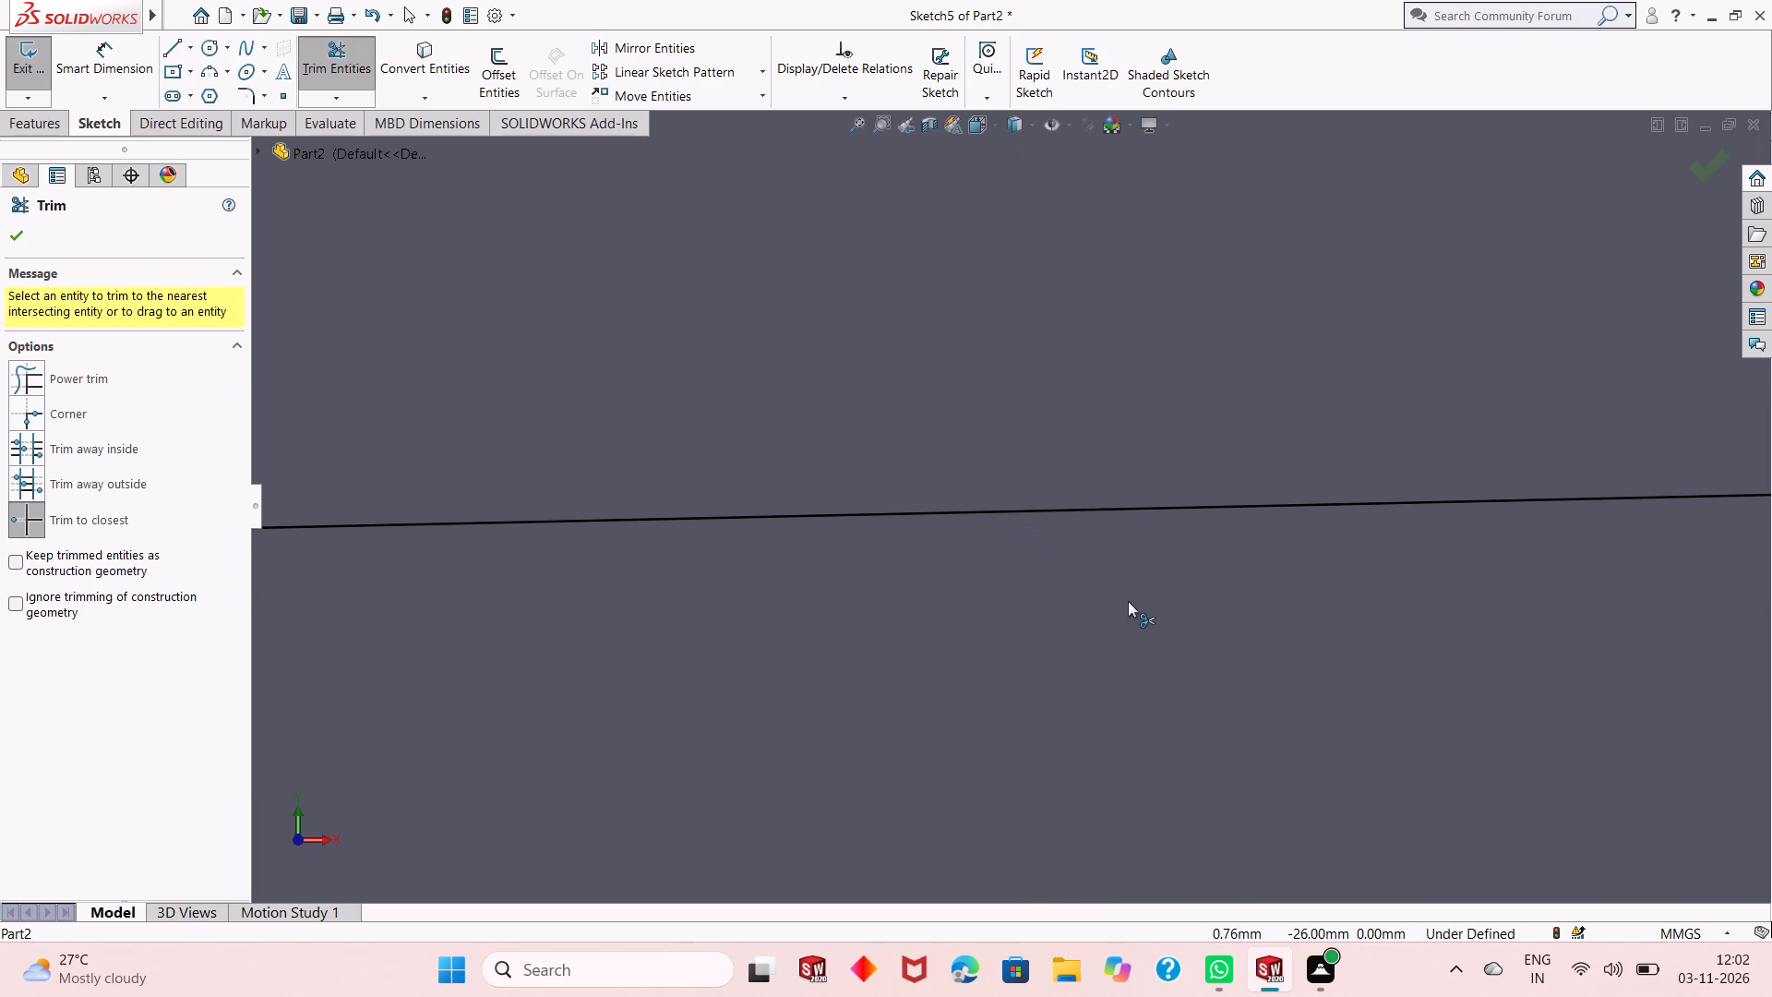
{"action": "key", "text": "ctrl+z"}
Trim the short end of the left inner vertical line that extends past the outer circle.
{"action": "scroll", "coordinate": [1129, 636], "scroll_direction": "up", "scroll_amount": 11}
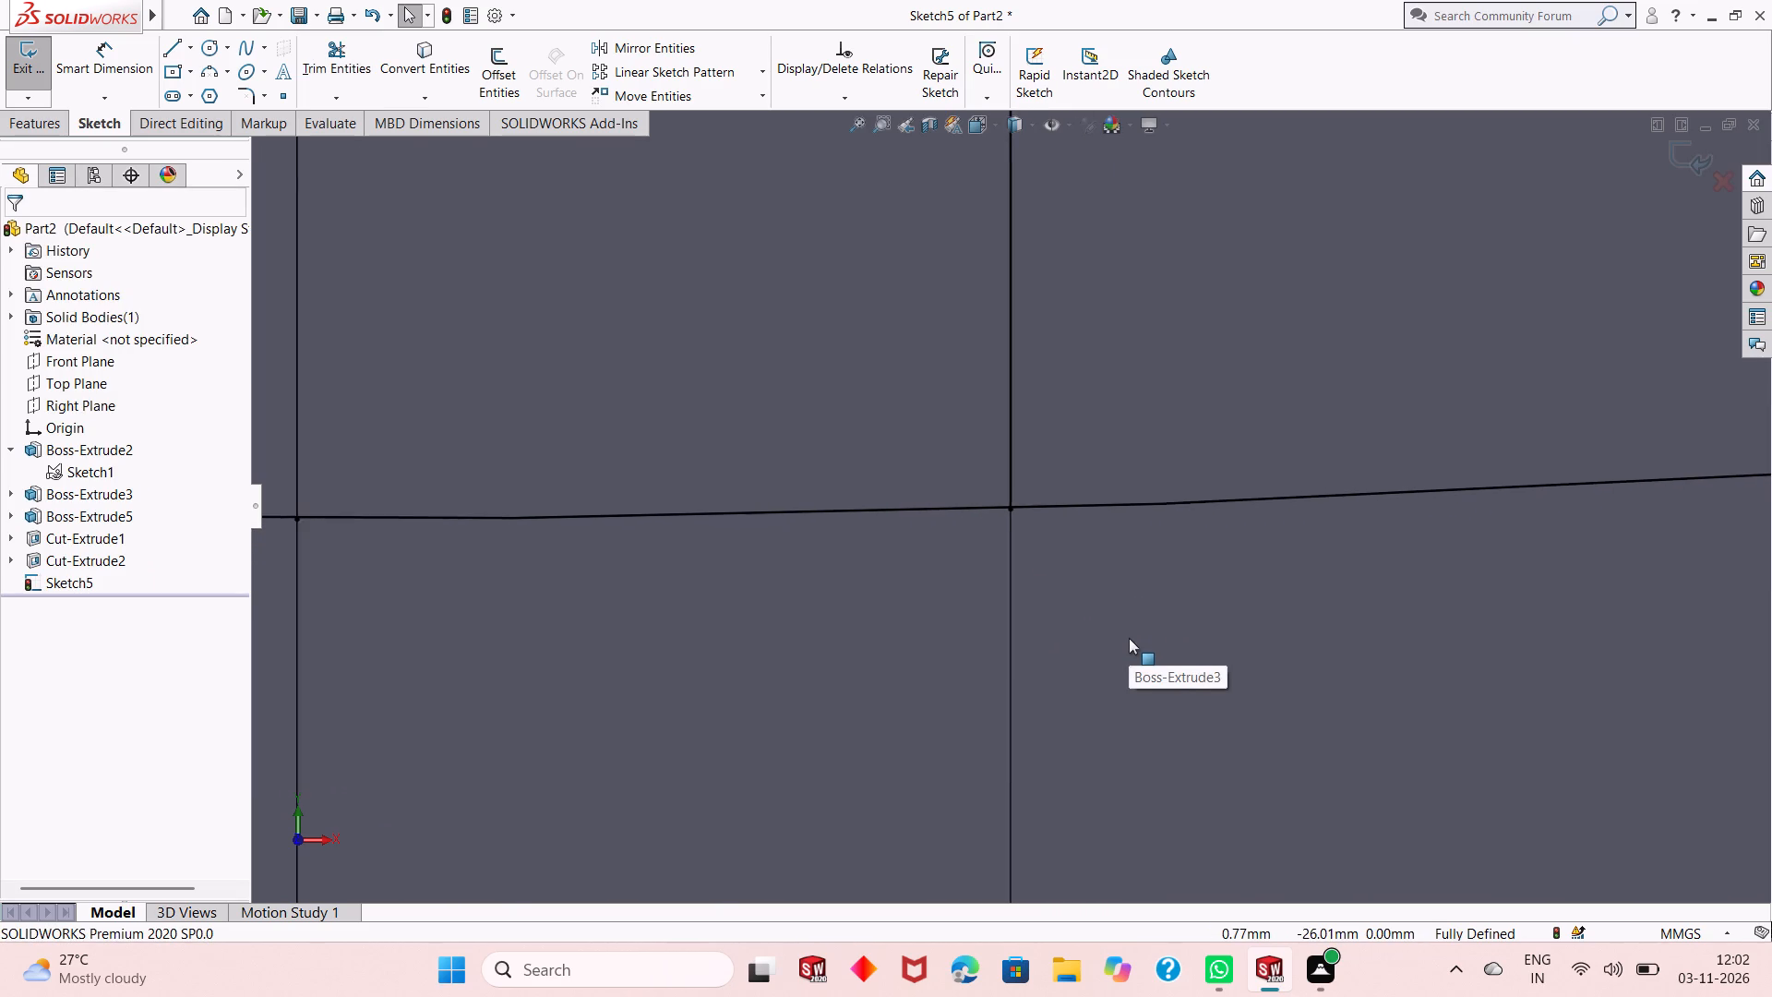
{"action": "scroll", "coordinate": [1129, 638], "scroll_direction": "up", "scroll_amount": 5}
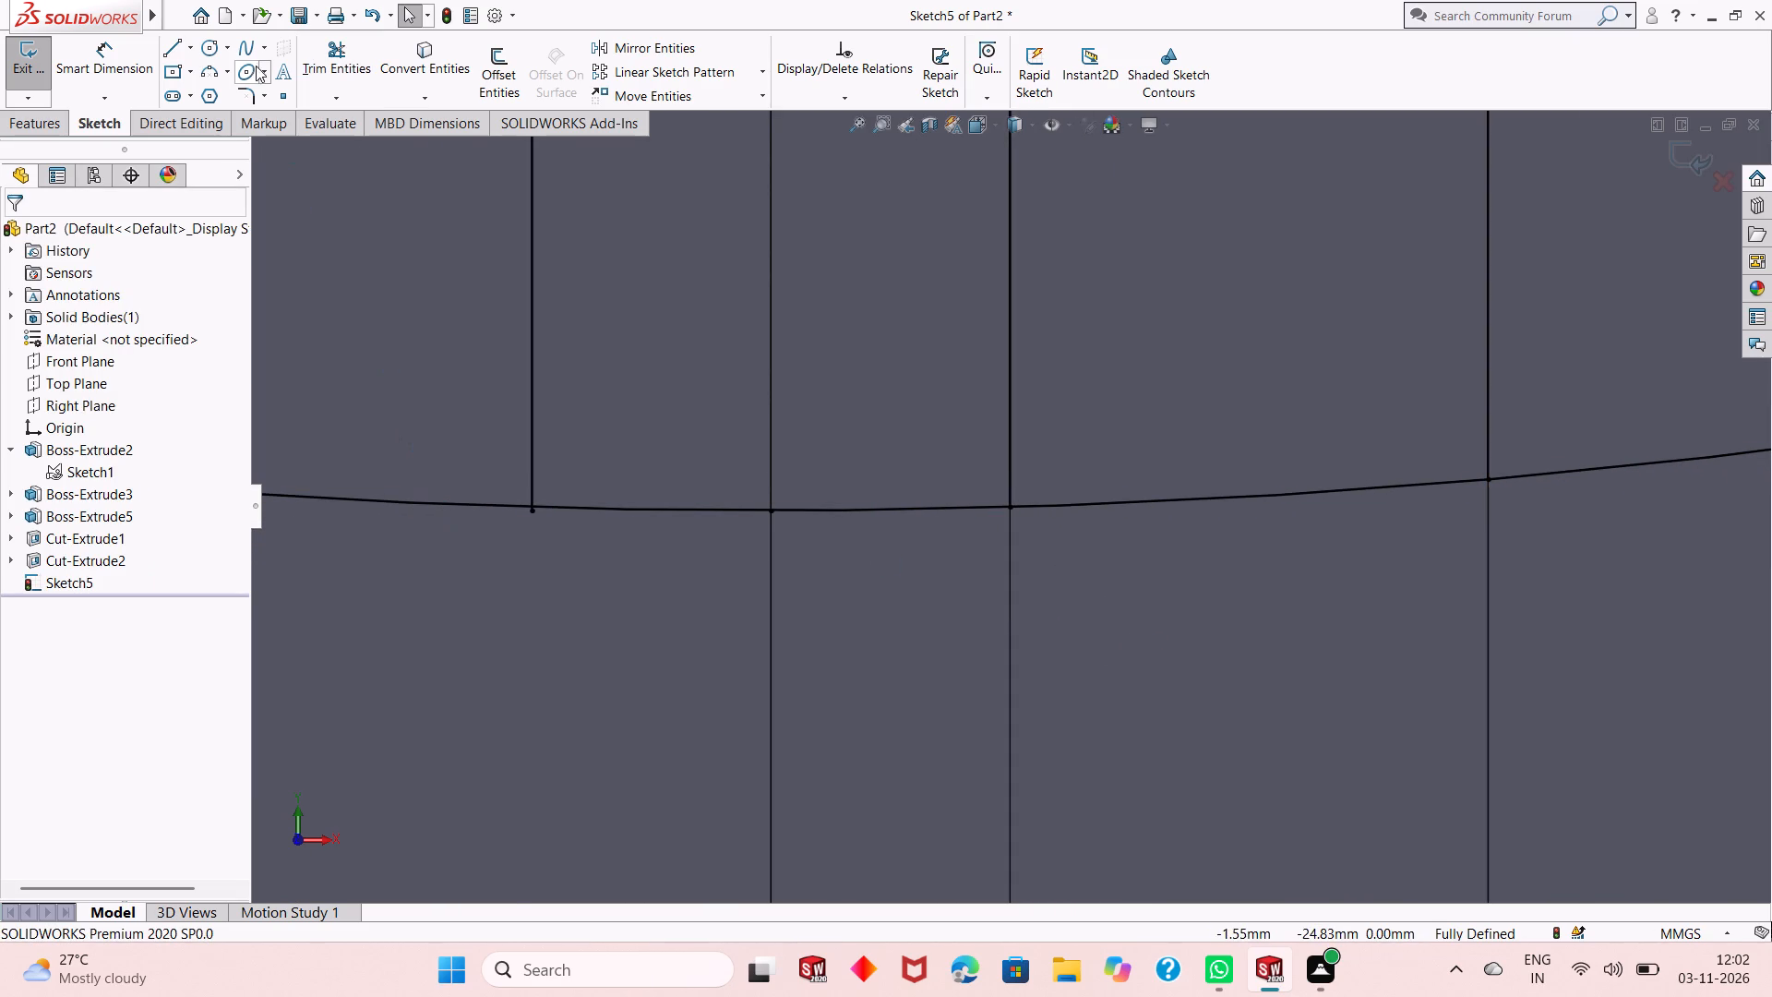
{"action": "left_click", "coordinate": [336, 61]}
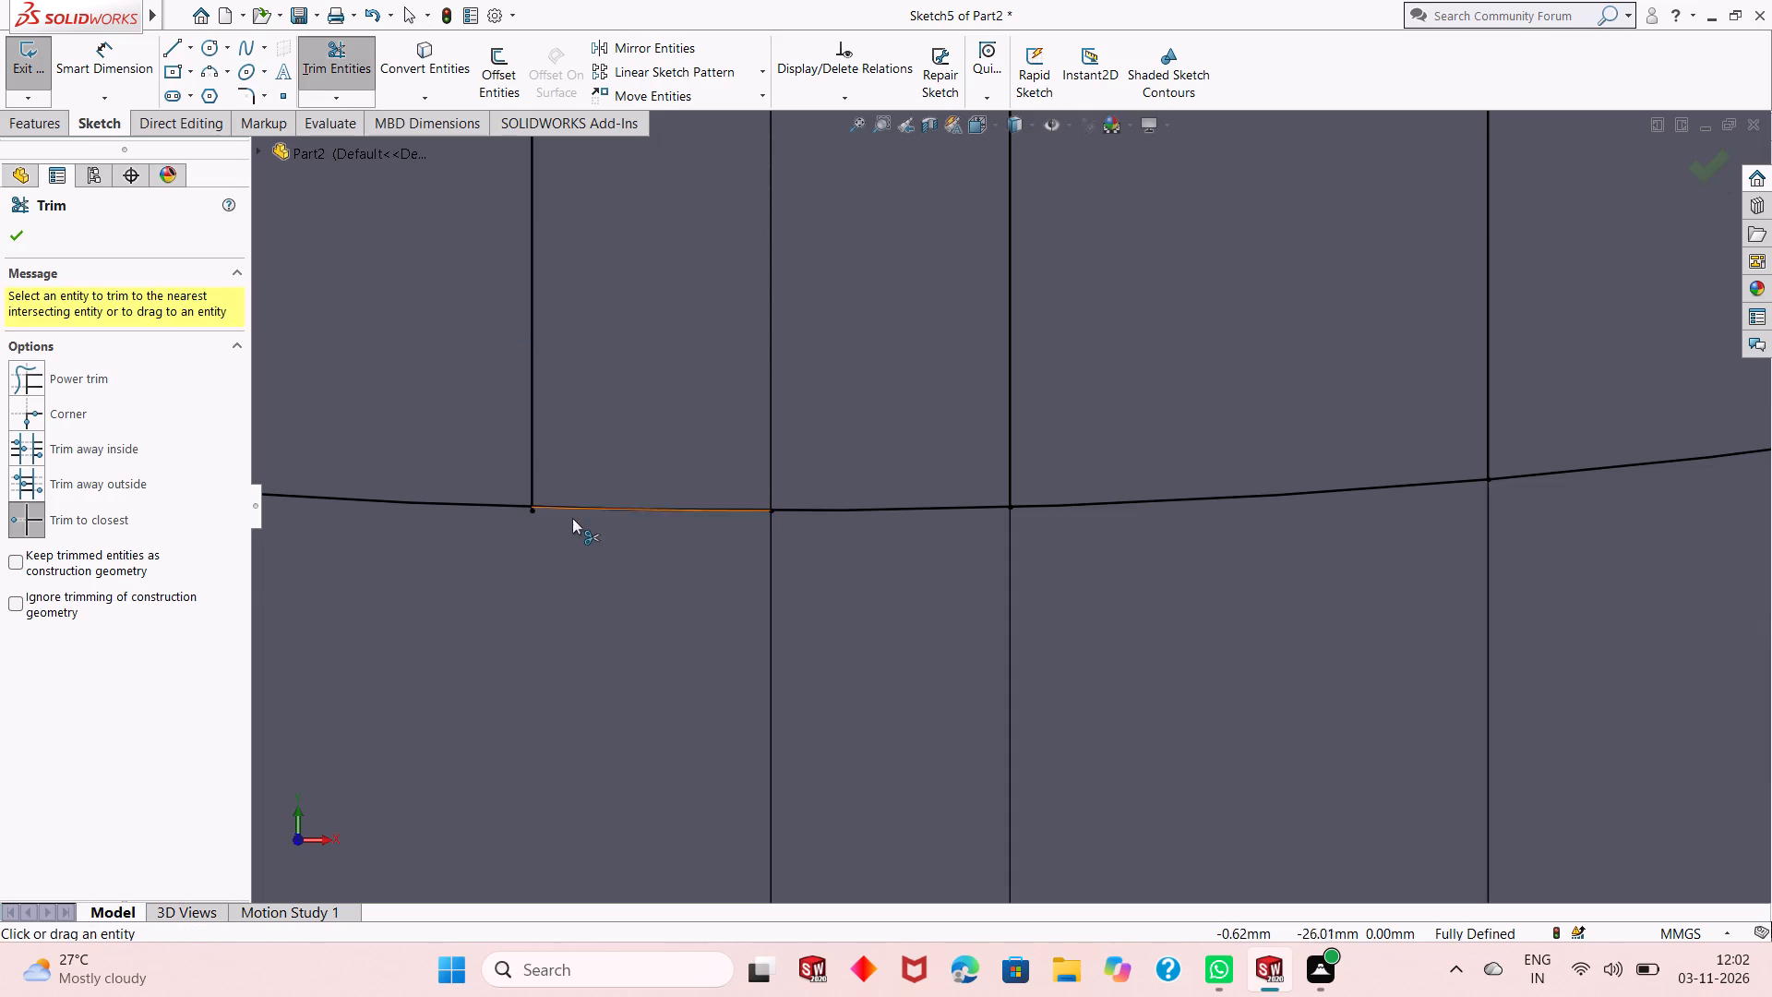
{"action": "scroll", "coordinate": [572, 520], "scroll_direction": "down", "scroll_amount": 7}
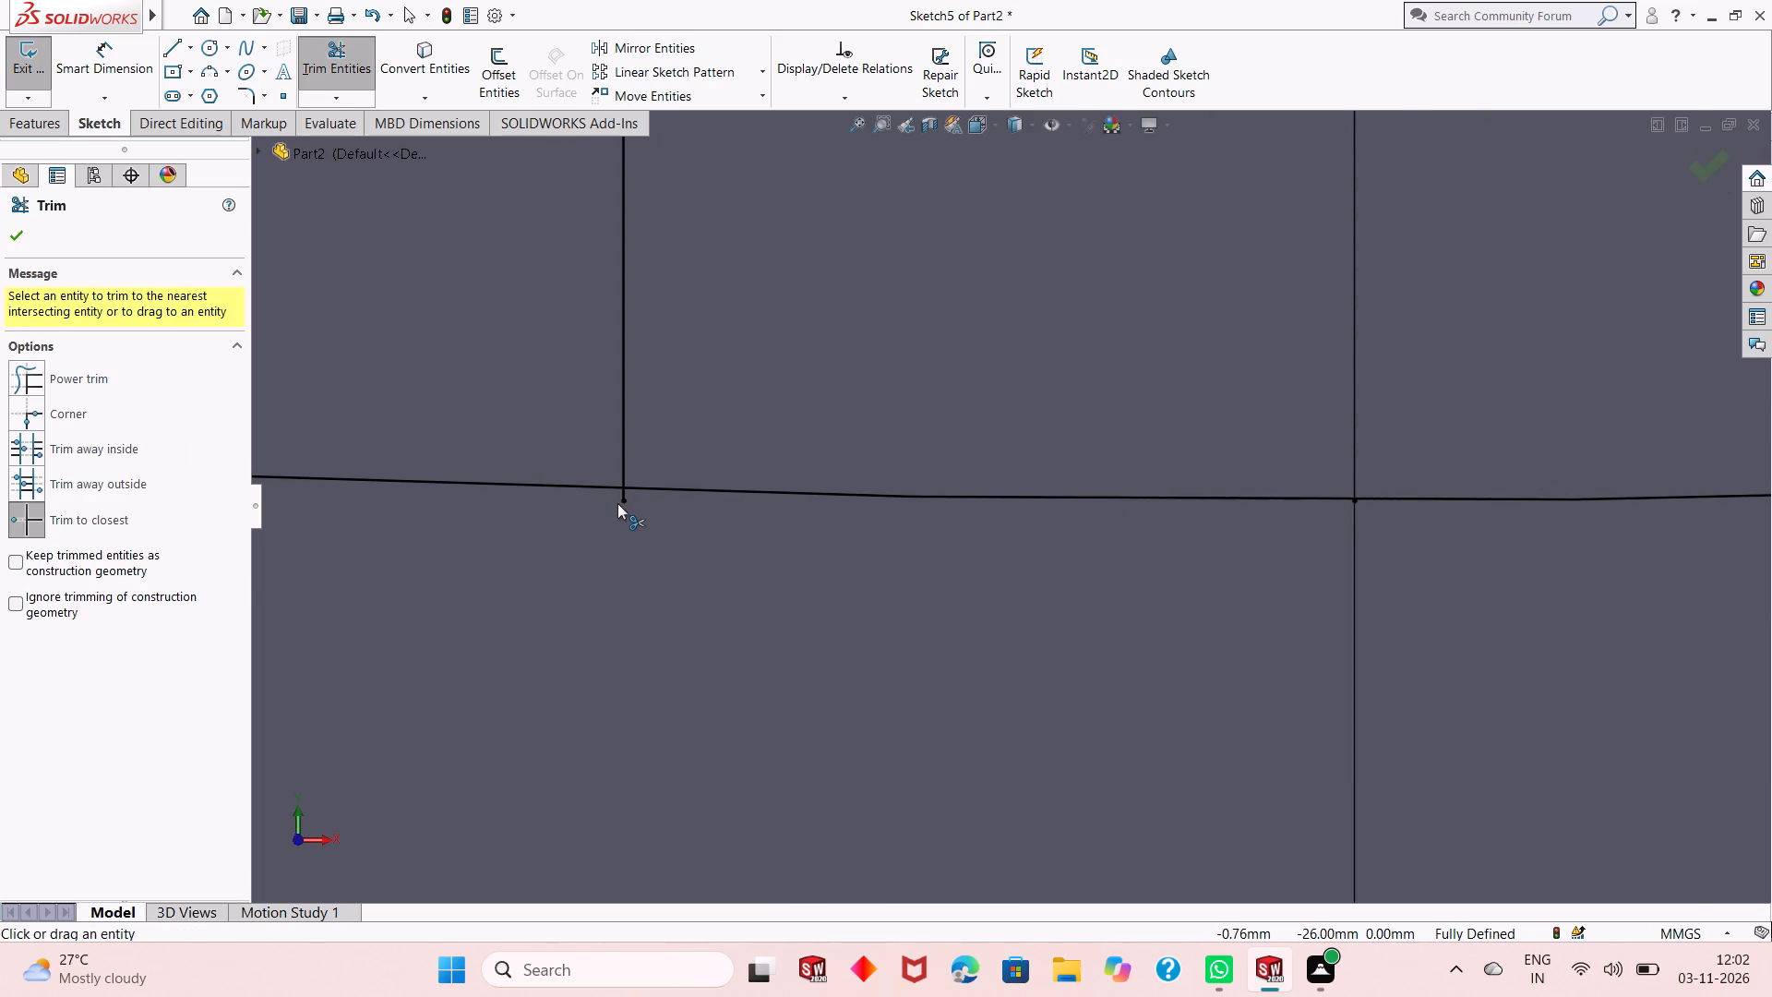
{"action": "left_click", "coordinate": [623, 503]}
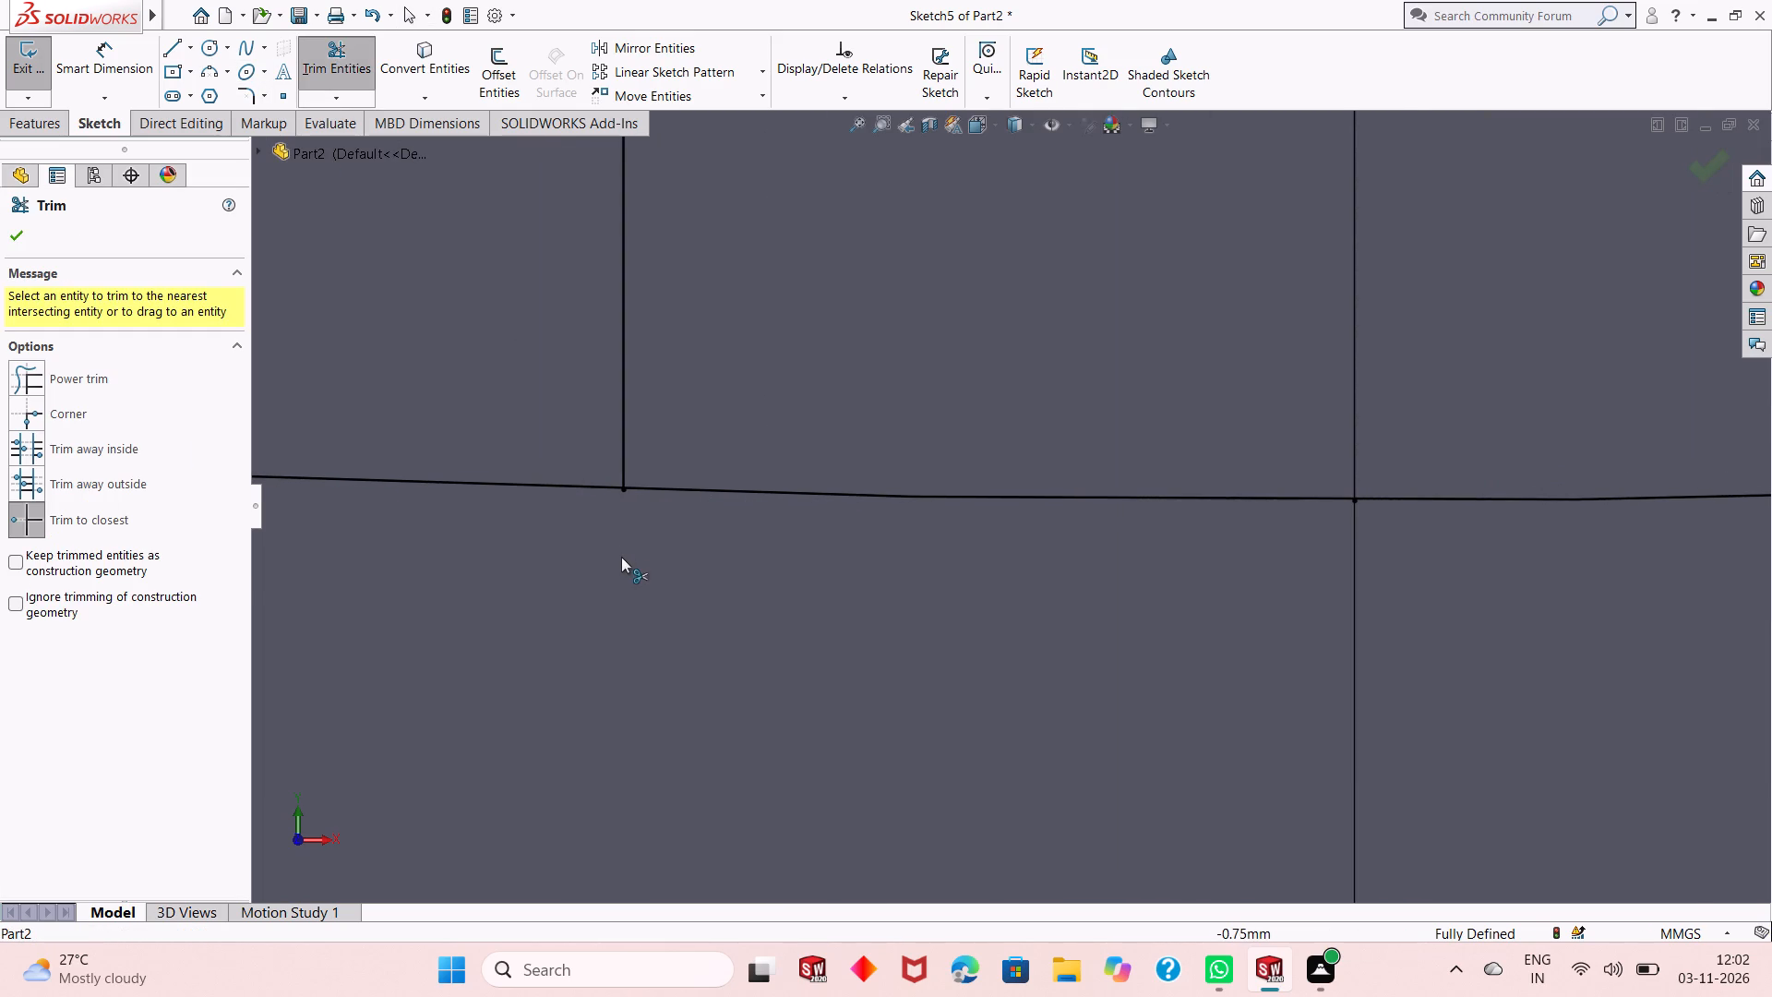
{"action": "scroll", "coordinate": [621, 564], "scroll_direction": "up", "scroll_amount": 9}
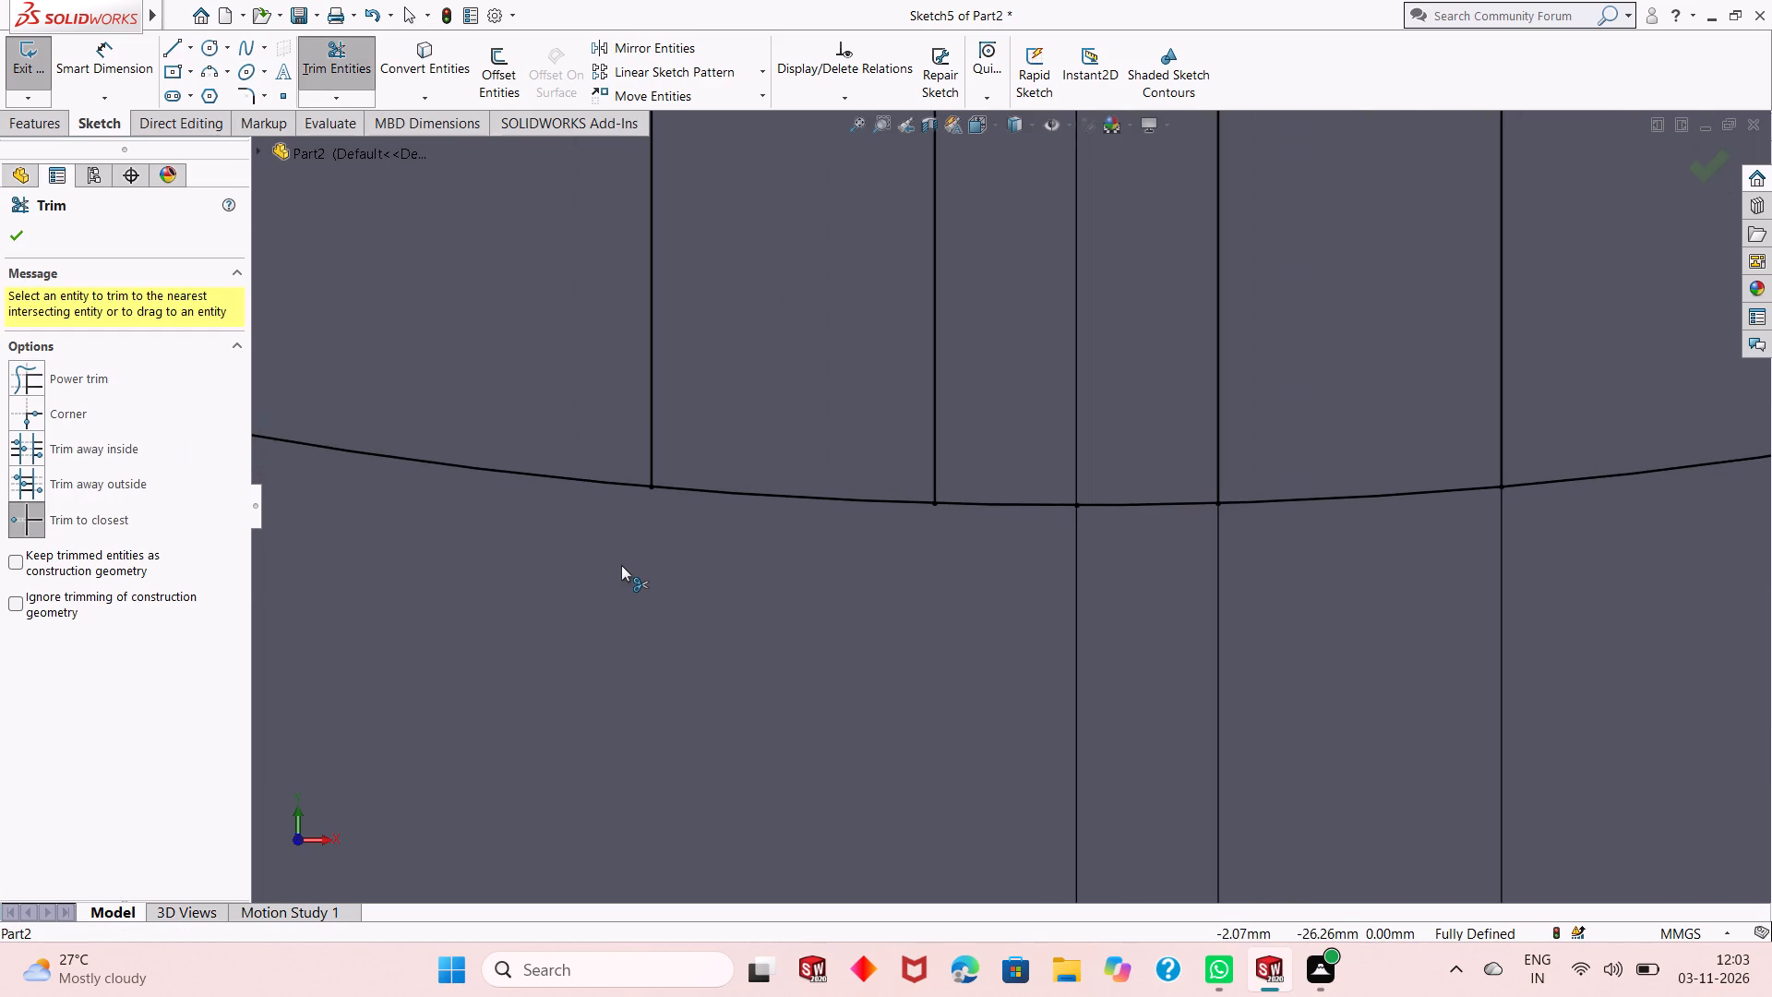
{"action": "scroll", "coordinate": [621, 565], "scroll_direction": "up", "scroll_amount": 8}
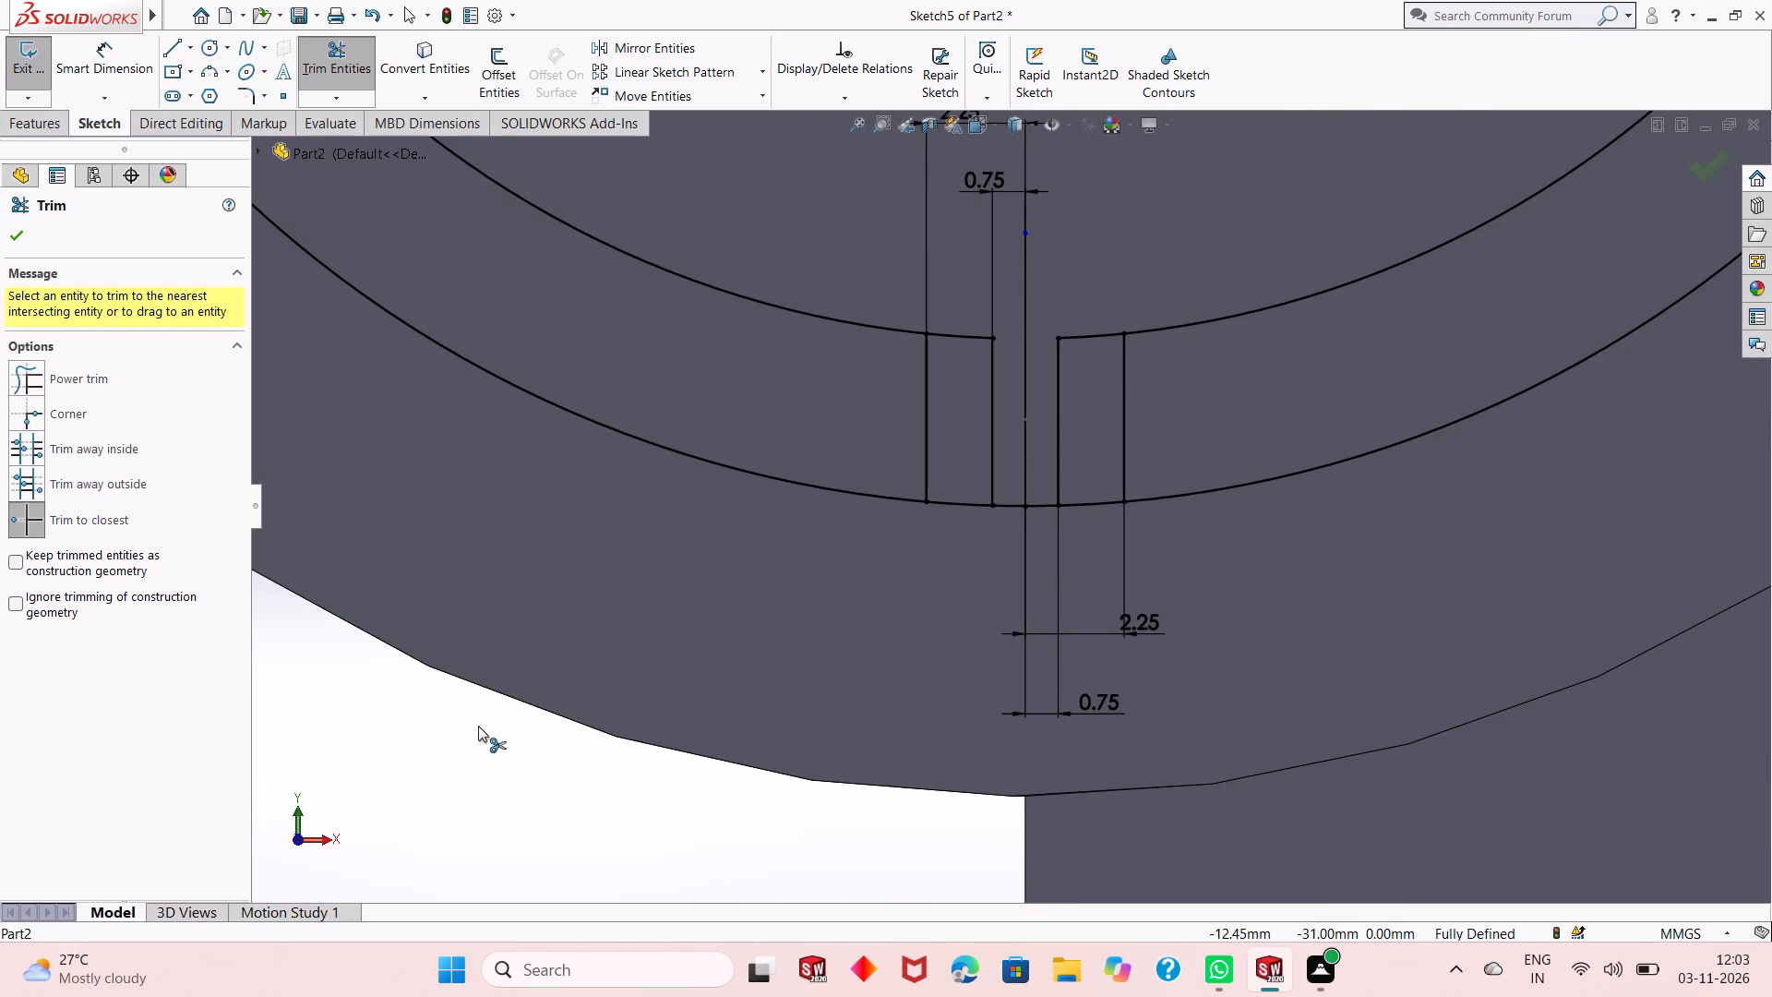
{"action": "right_click", "coordinate": [478, 726]}
{"action": "left_click", "coordinate": [524, 792]}
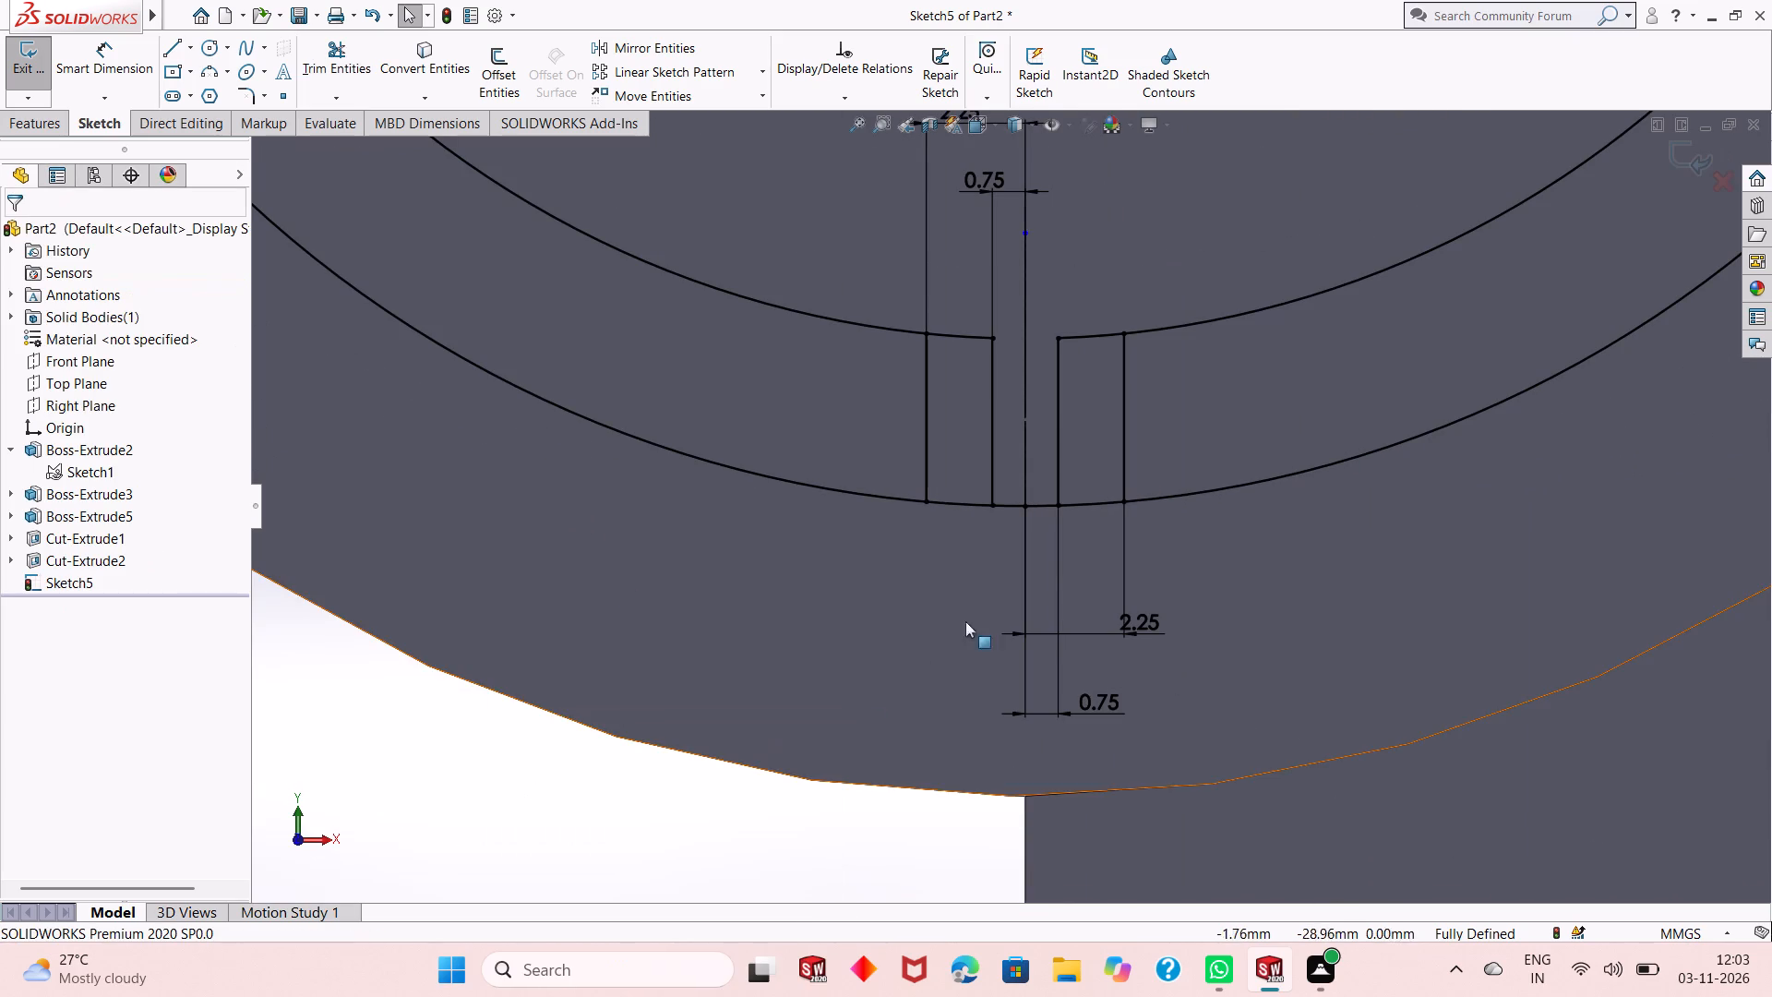
Draw two diagonals about 4.19 mm long, from the outer verticals' ends on the inner circle to the inner verticals' lower ends.
{"action": "scroll", "coordinate": [1146, 346], "scroll_direction": "down", "scroll_amount": 3}
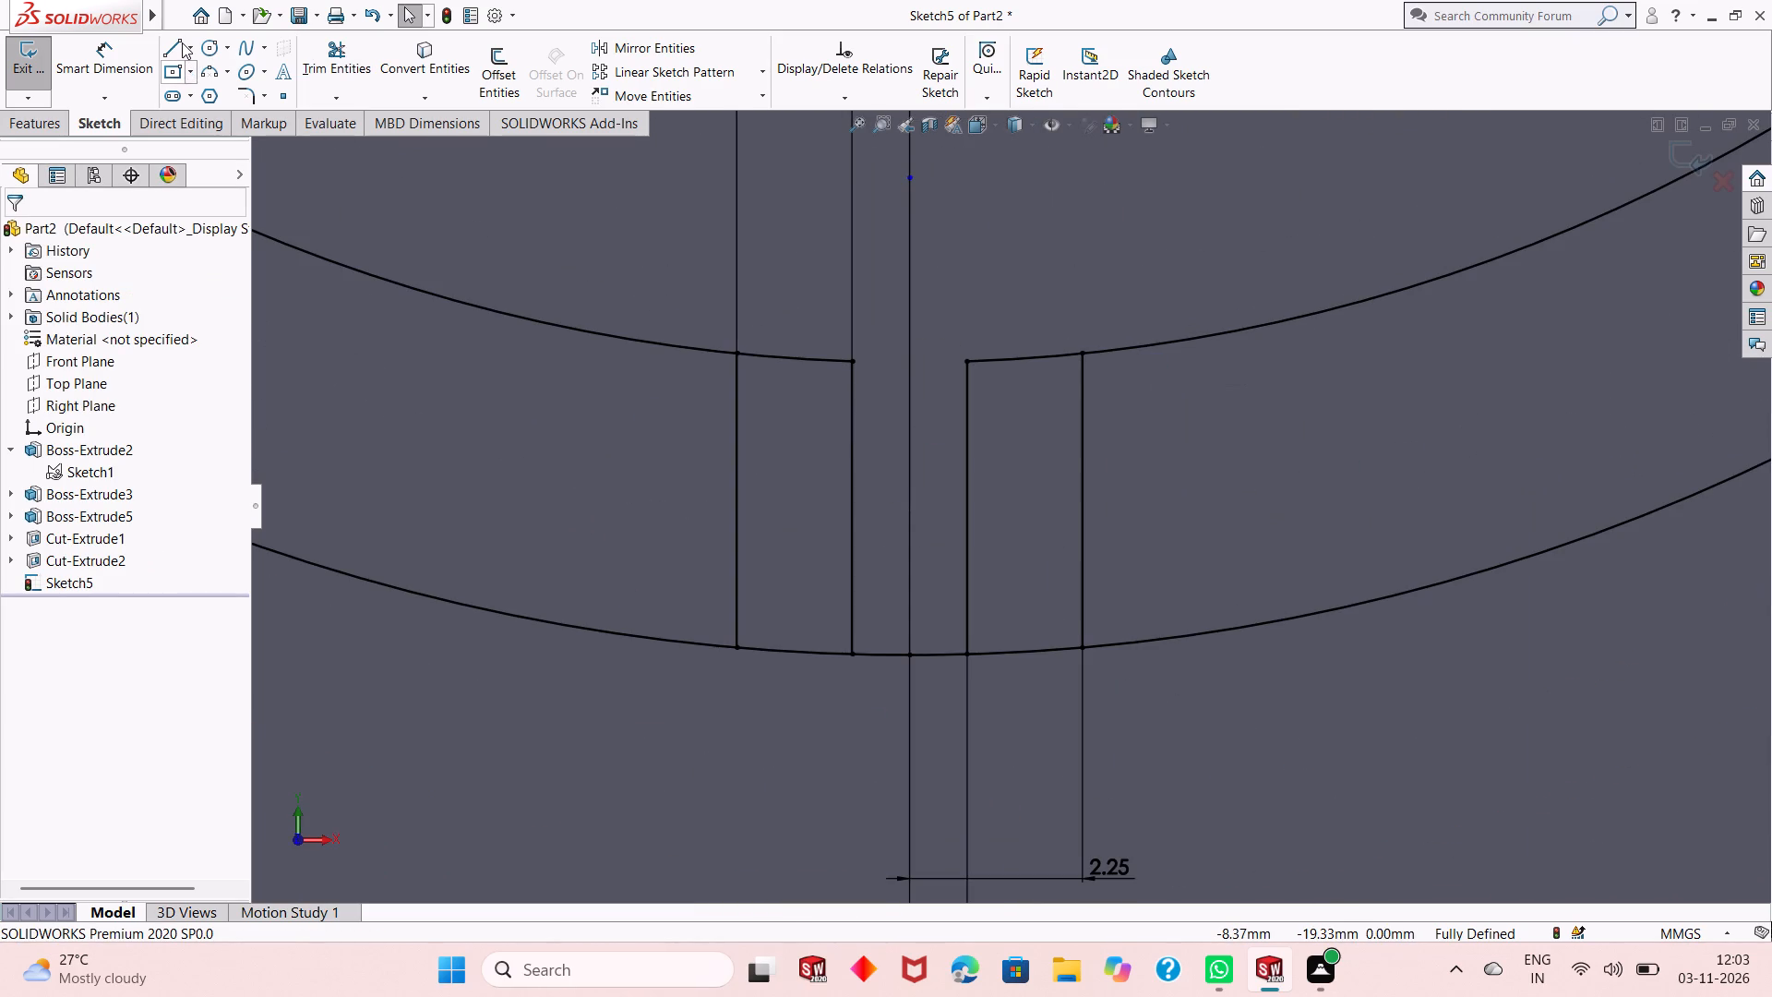
{"action": "left_click", "coordinate": [181, 42]}
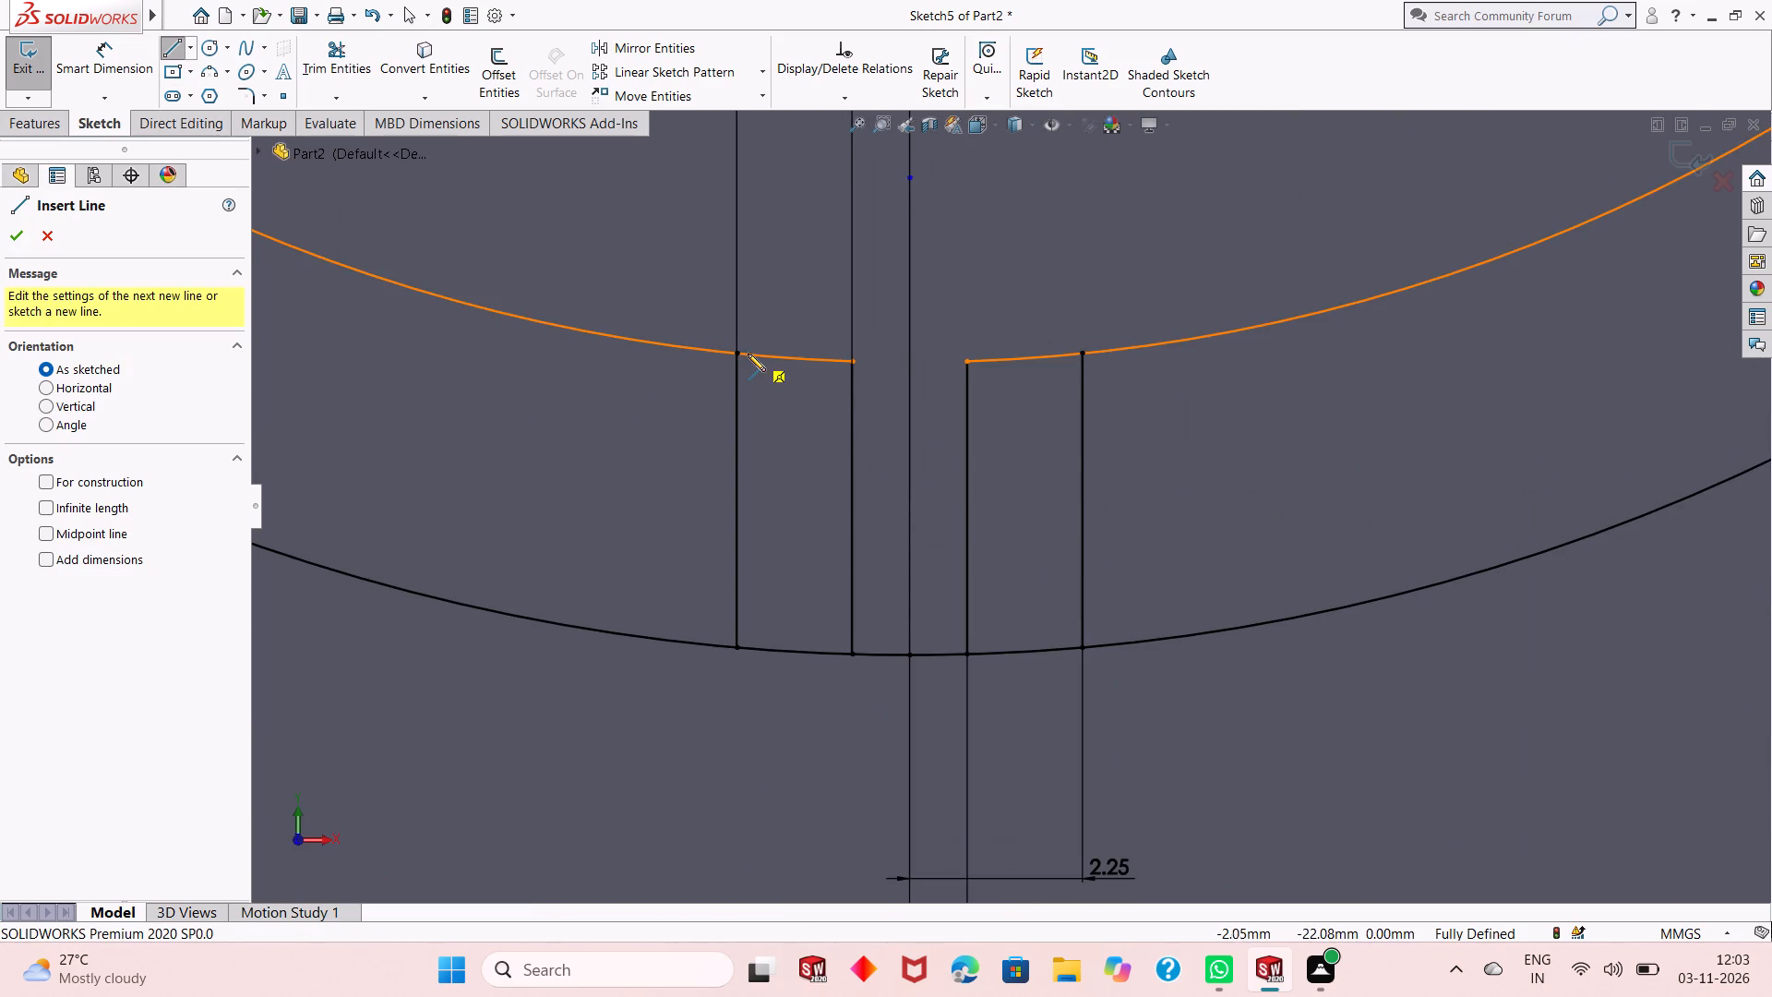
{"action": "left_click", "coordinate": [739, 354]}
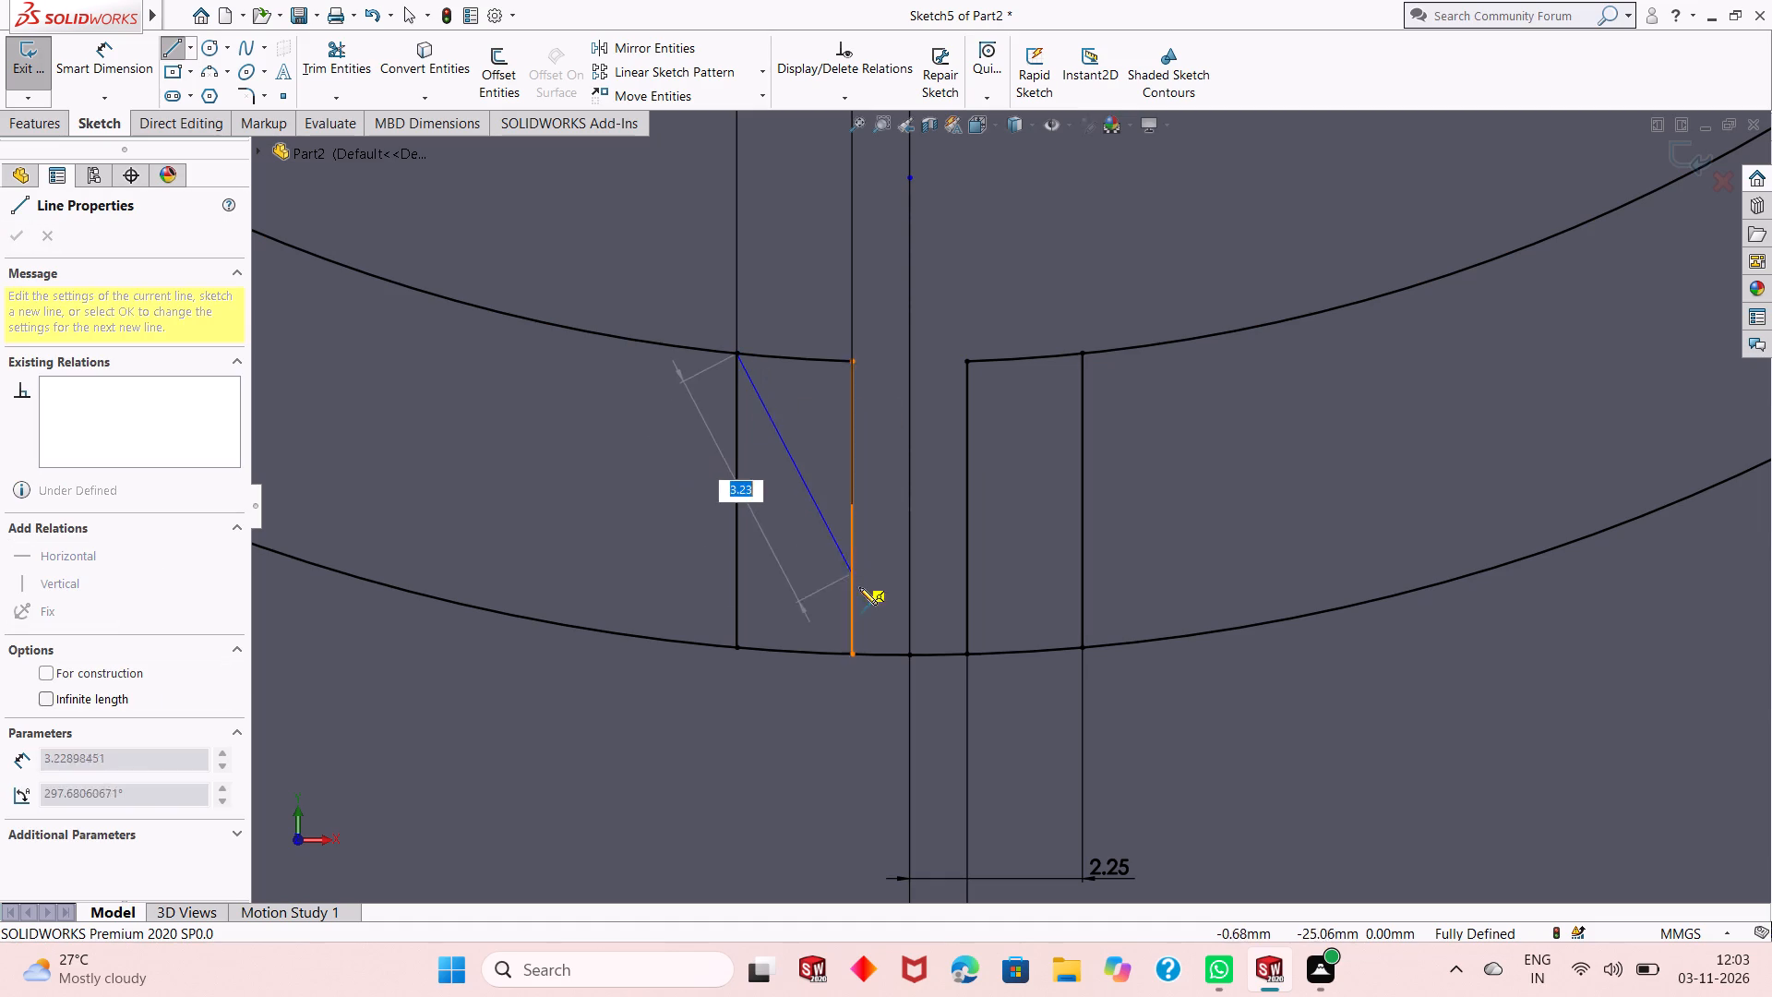
{"action": "left_click", "coordinate": [855, 655]}
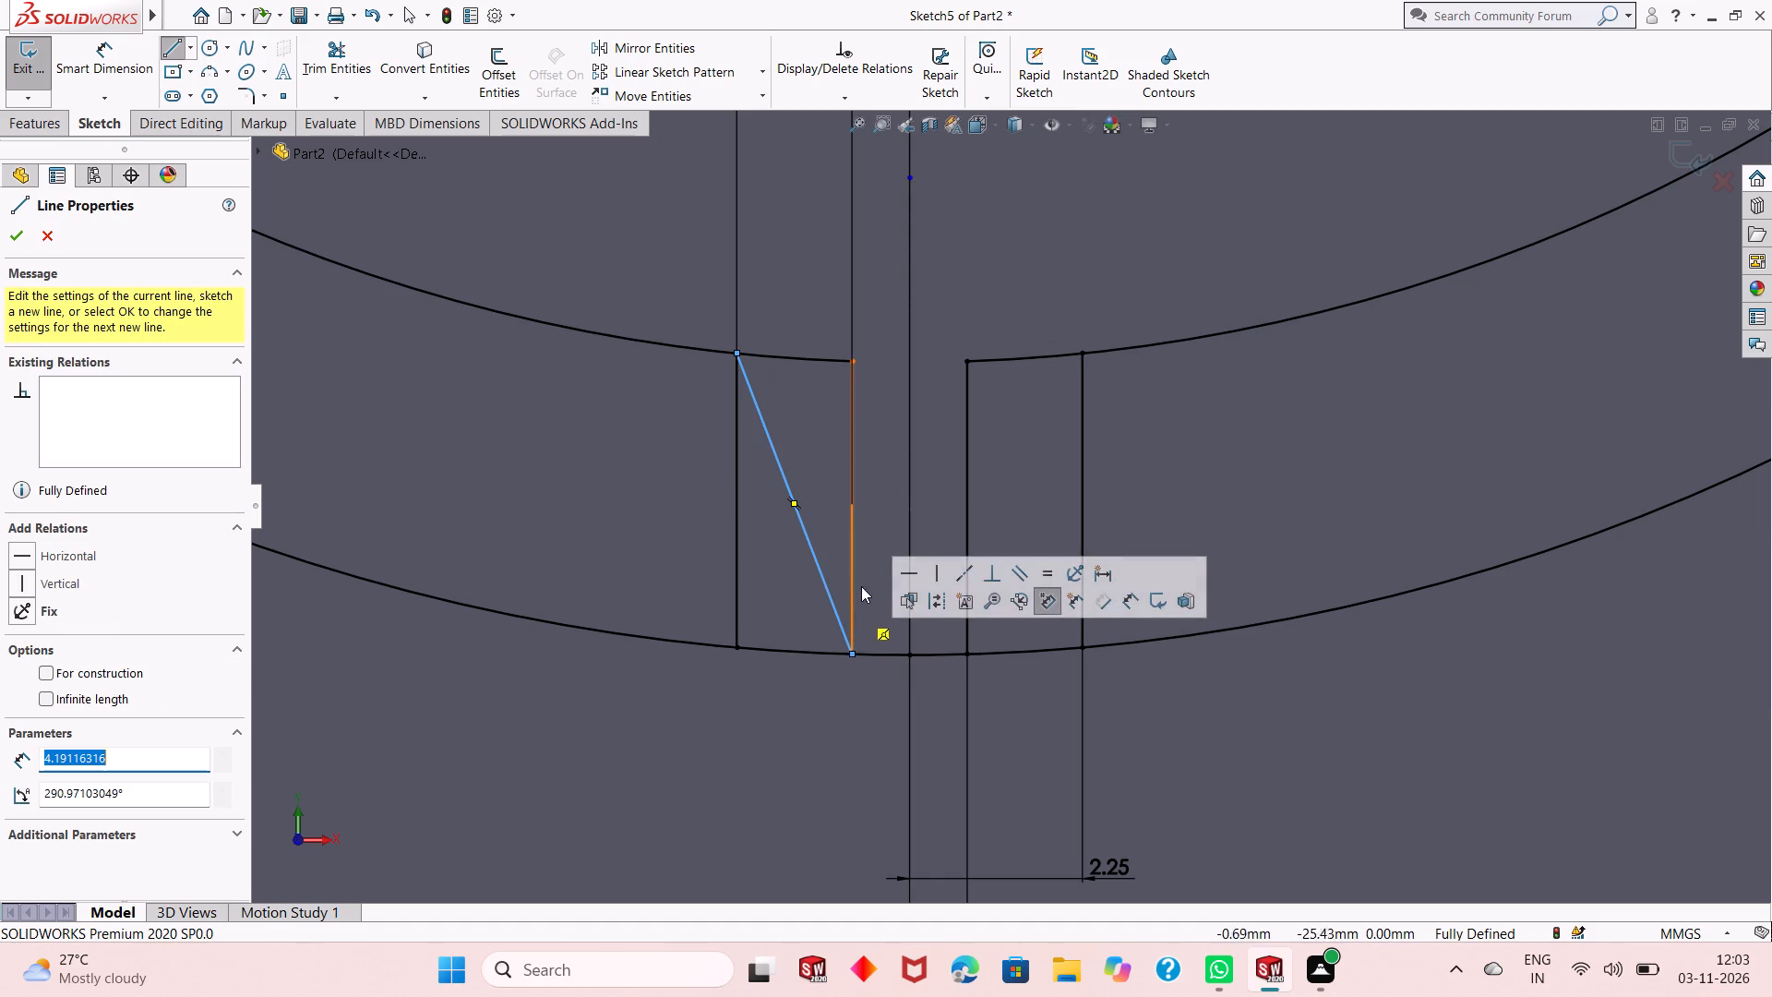
{"action": "left_click", "coordinate": [1083, 354]}
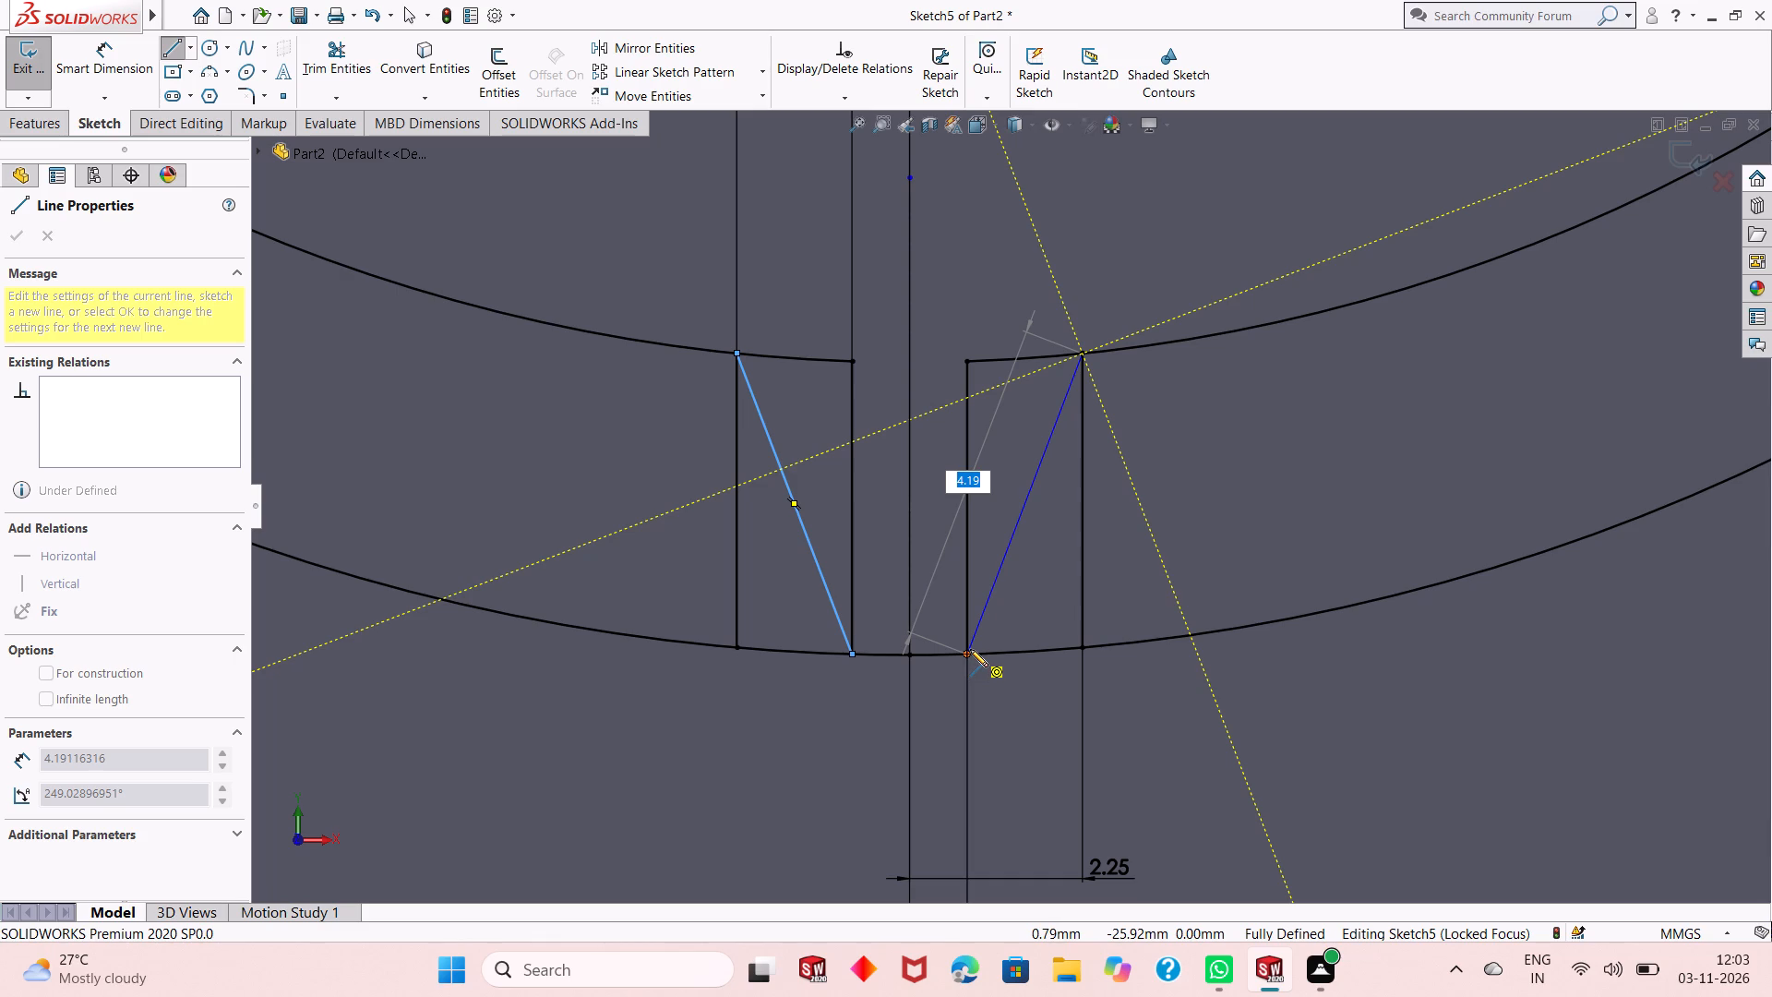
{"action": "left_click", "coordinate": [967, 654]}
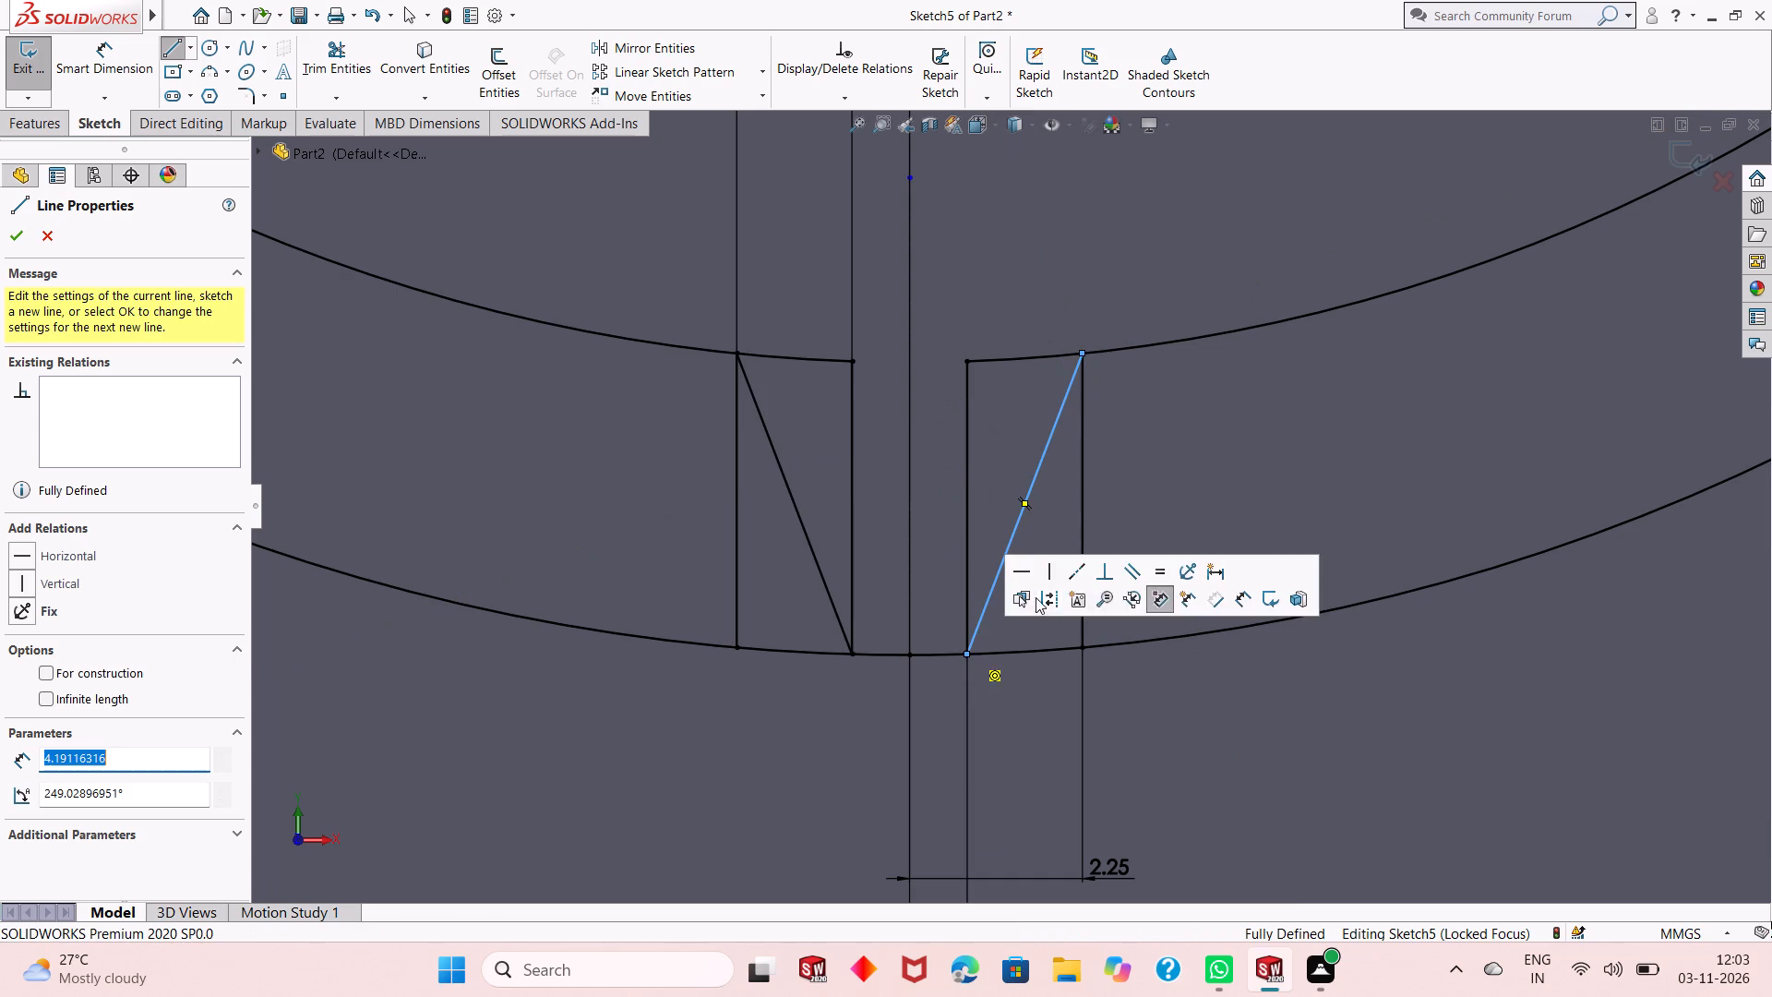
{"action": "left_click", "coordinate": [17, 237]}
{"action": "scroll", "coordinate": [1050, 583], "scroll_direction": "up", "scroll_amount": 5}
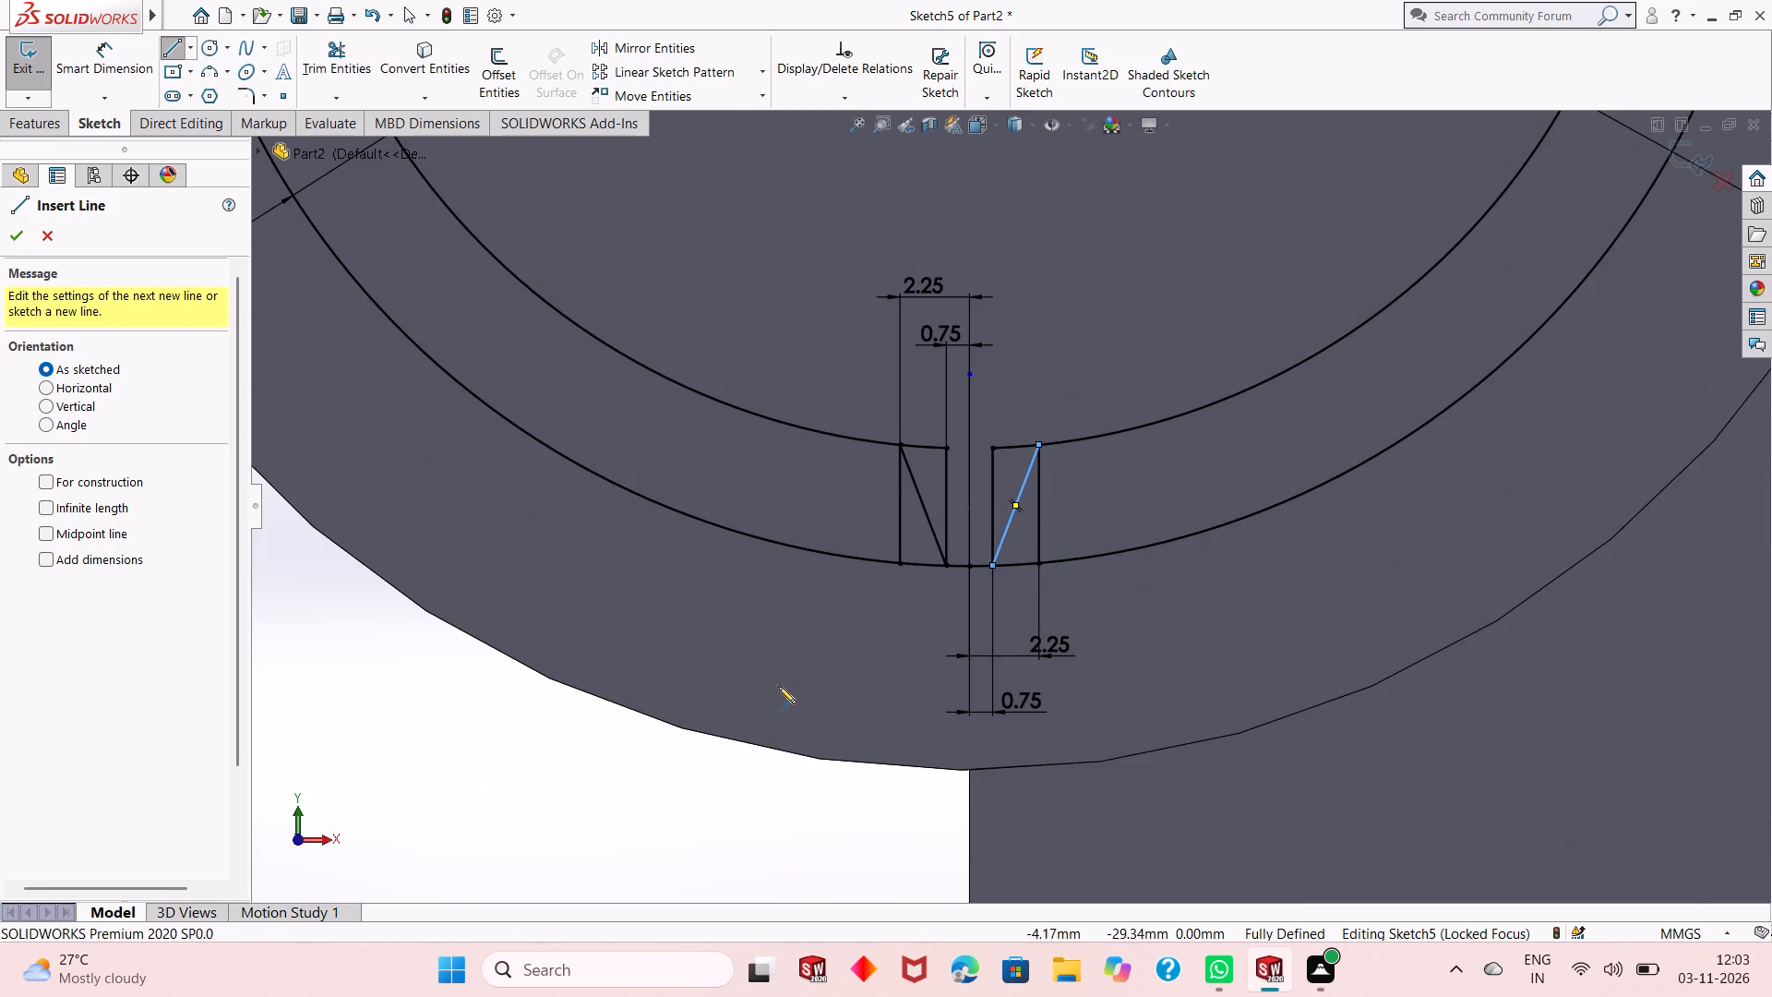
{"action": "left_click", "coordinate": [22, 246]}
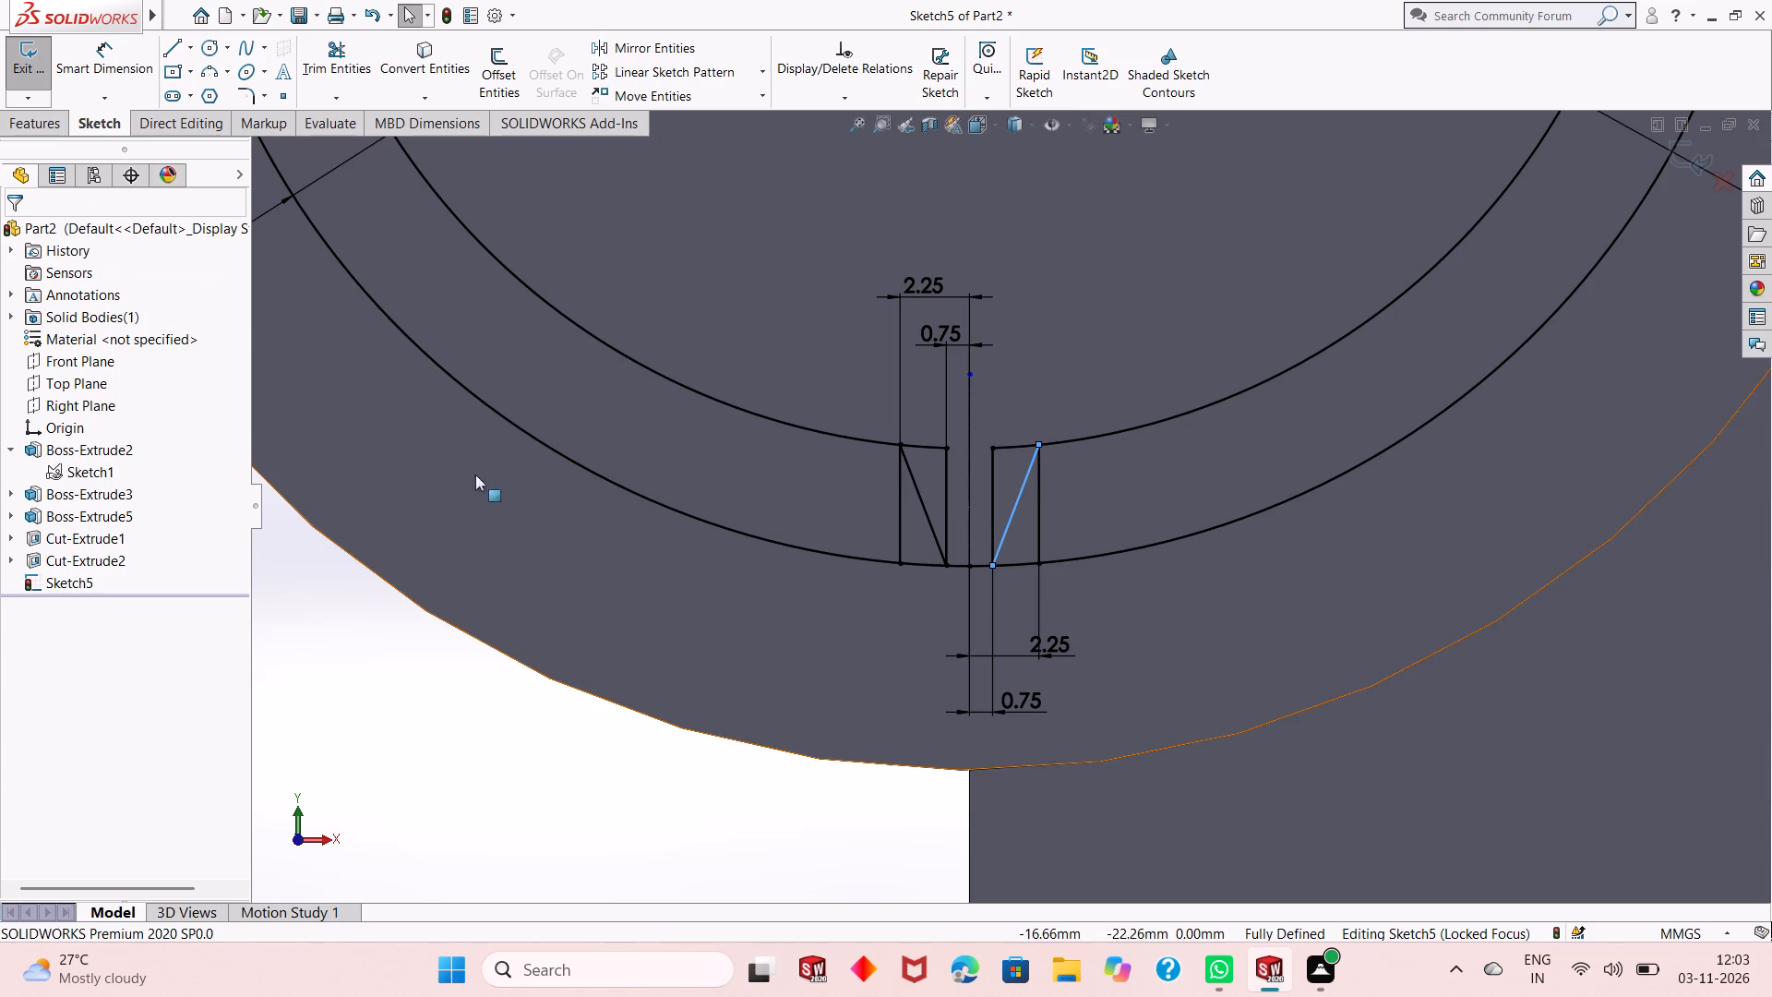
{"action": "left_click", "coordinate": [520, 765]}
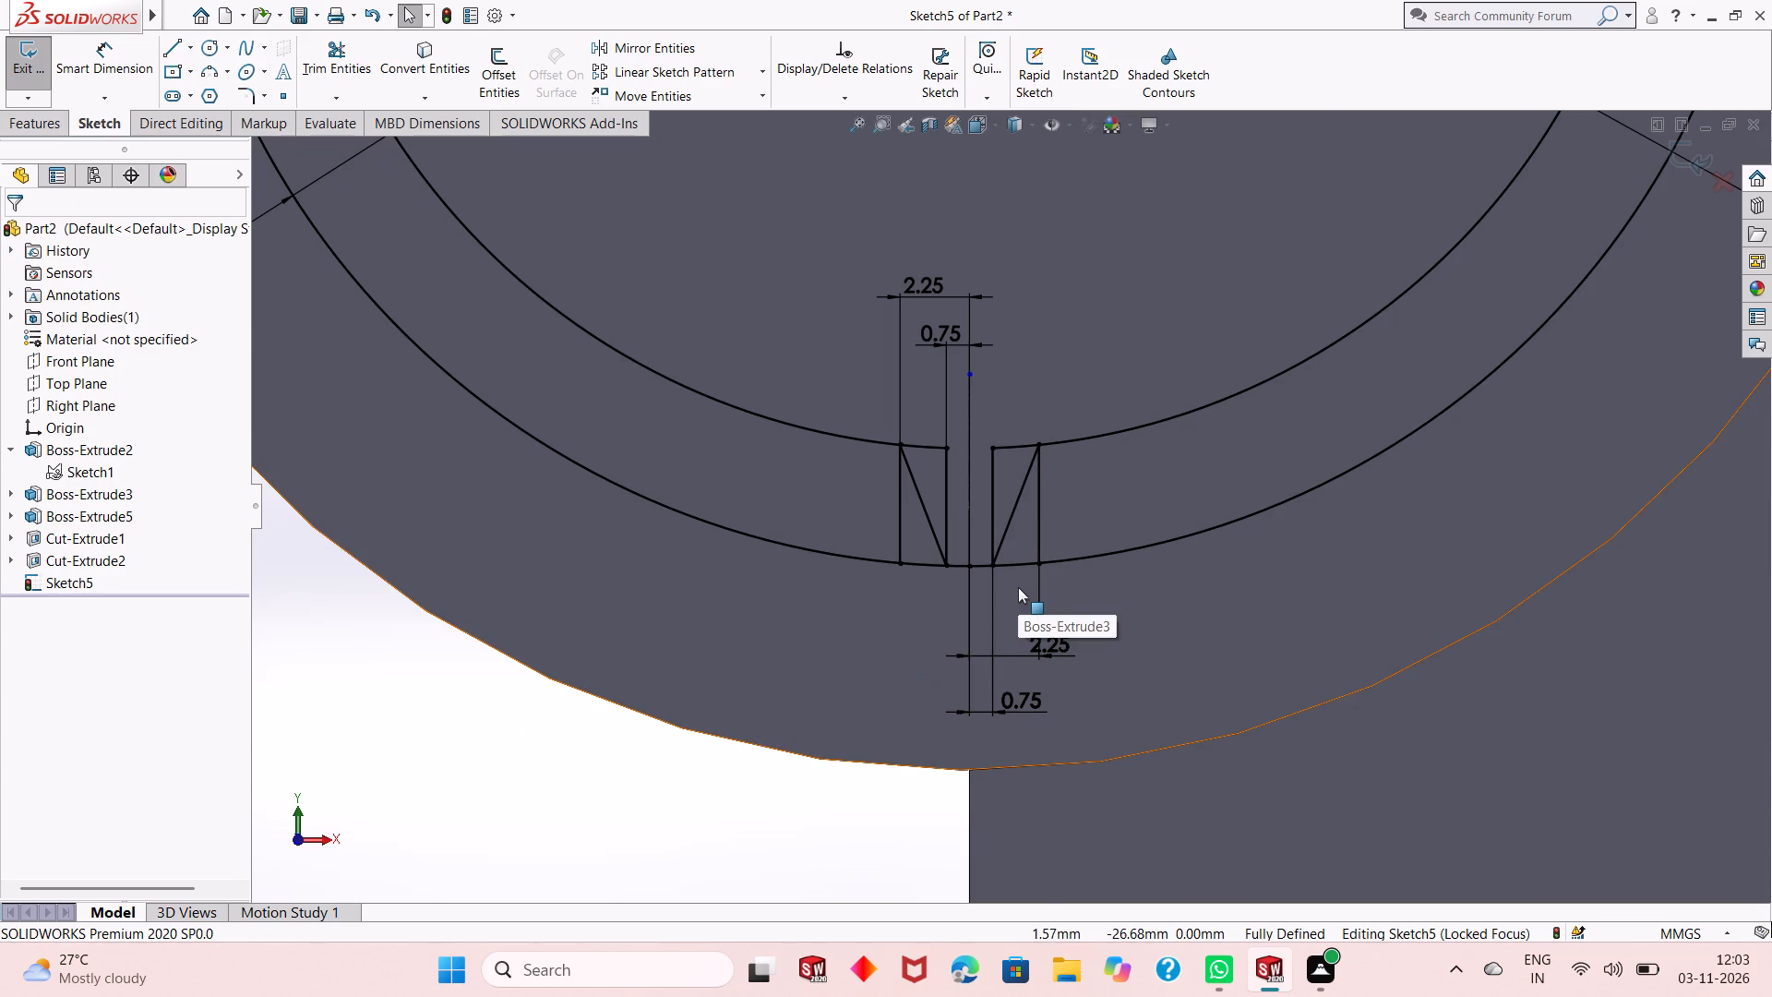
Trim away the four vertical lines and the short inner-circle arcs beside the slot opening, leaving the two diagonals and the centerline.
{"action": "left_click", "coordinate": [360, 69]}
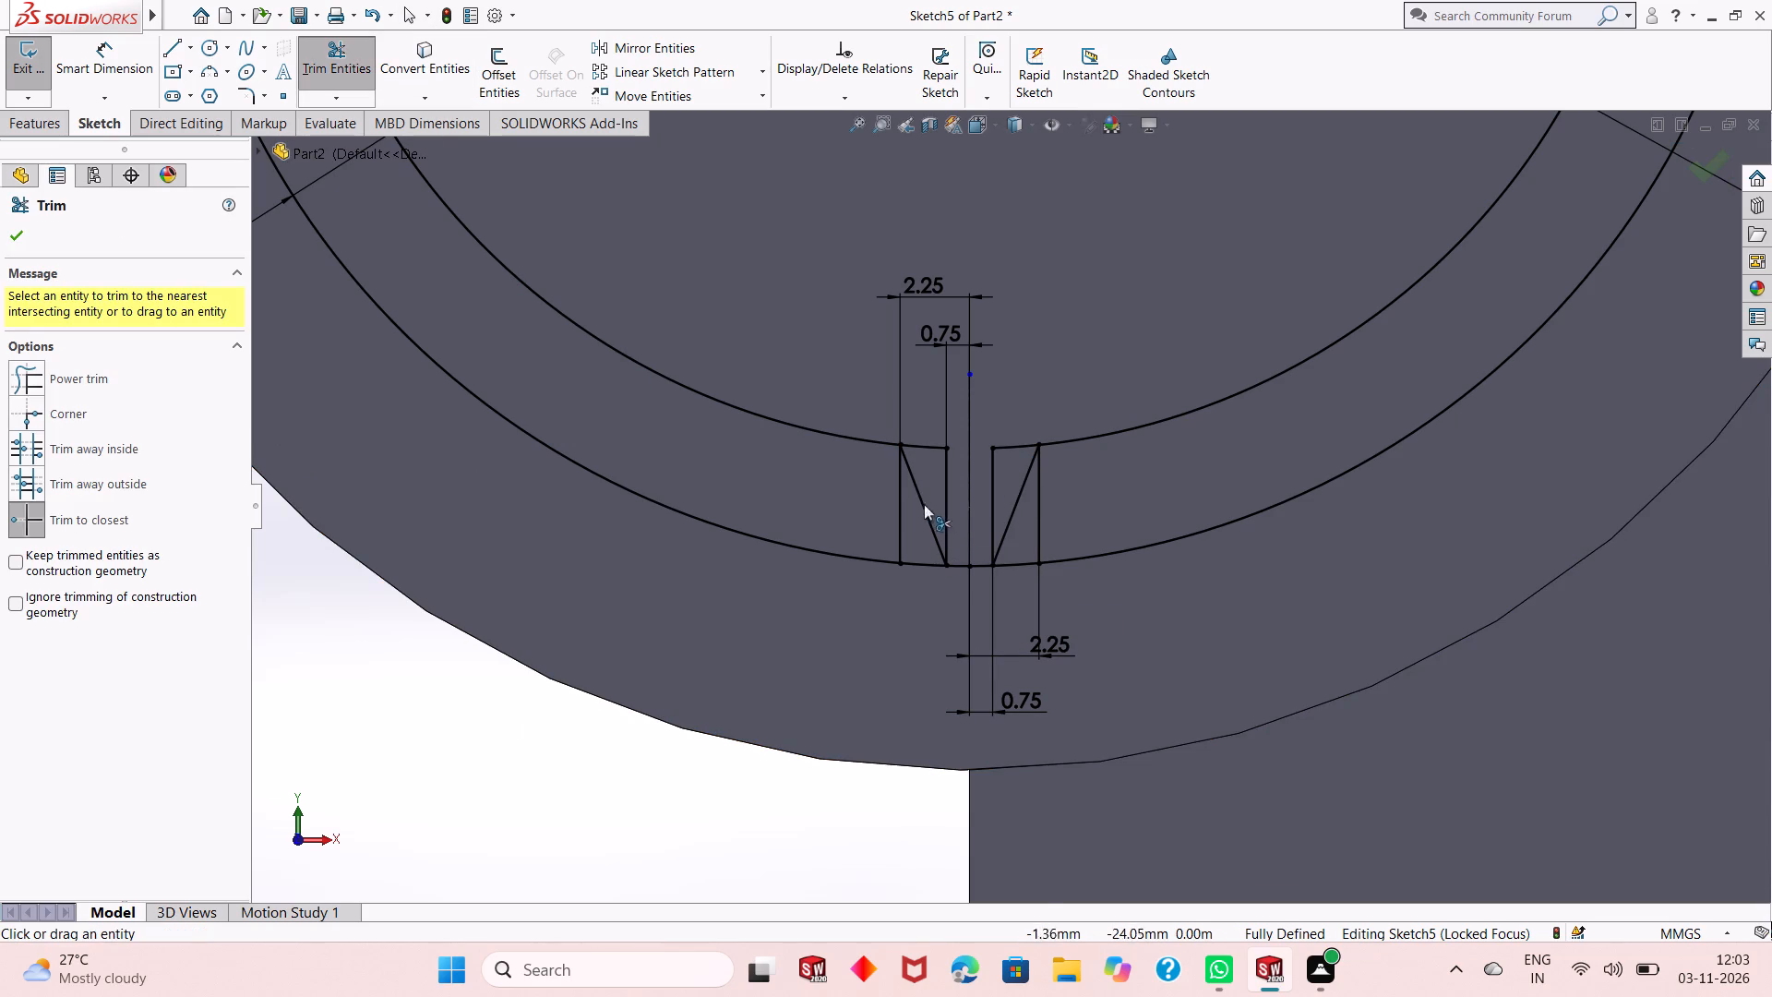
{"action": "left_click", "coordinate": [898, 483]}
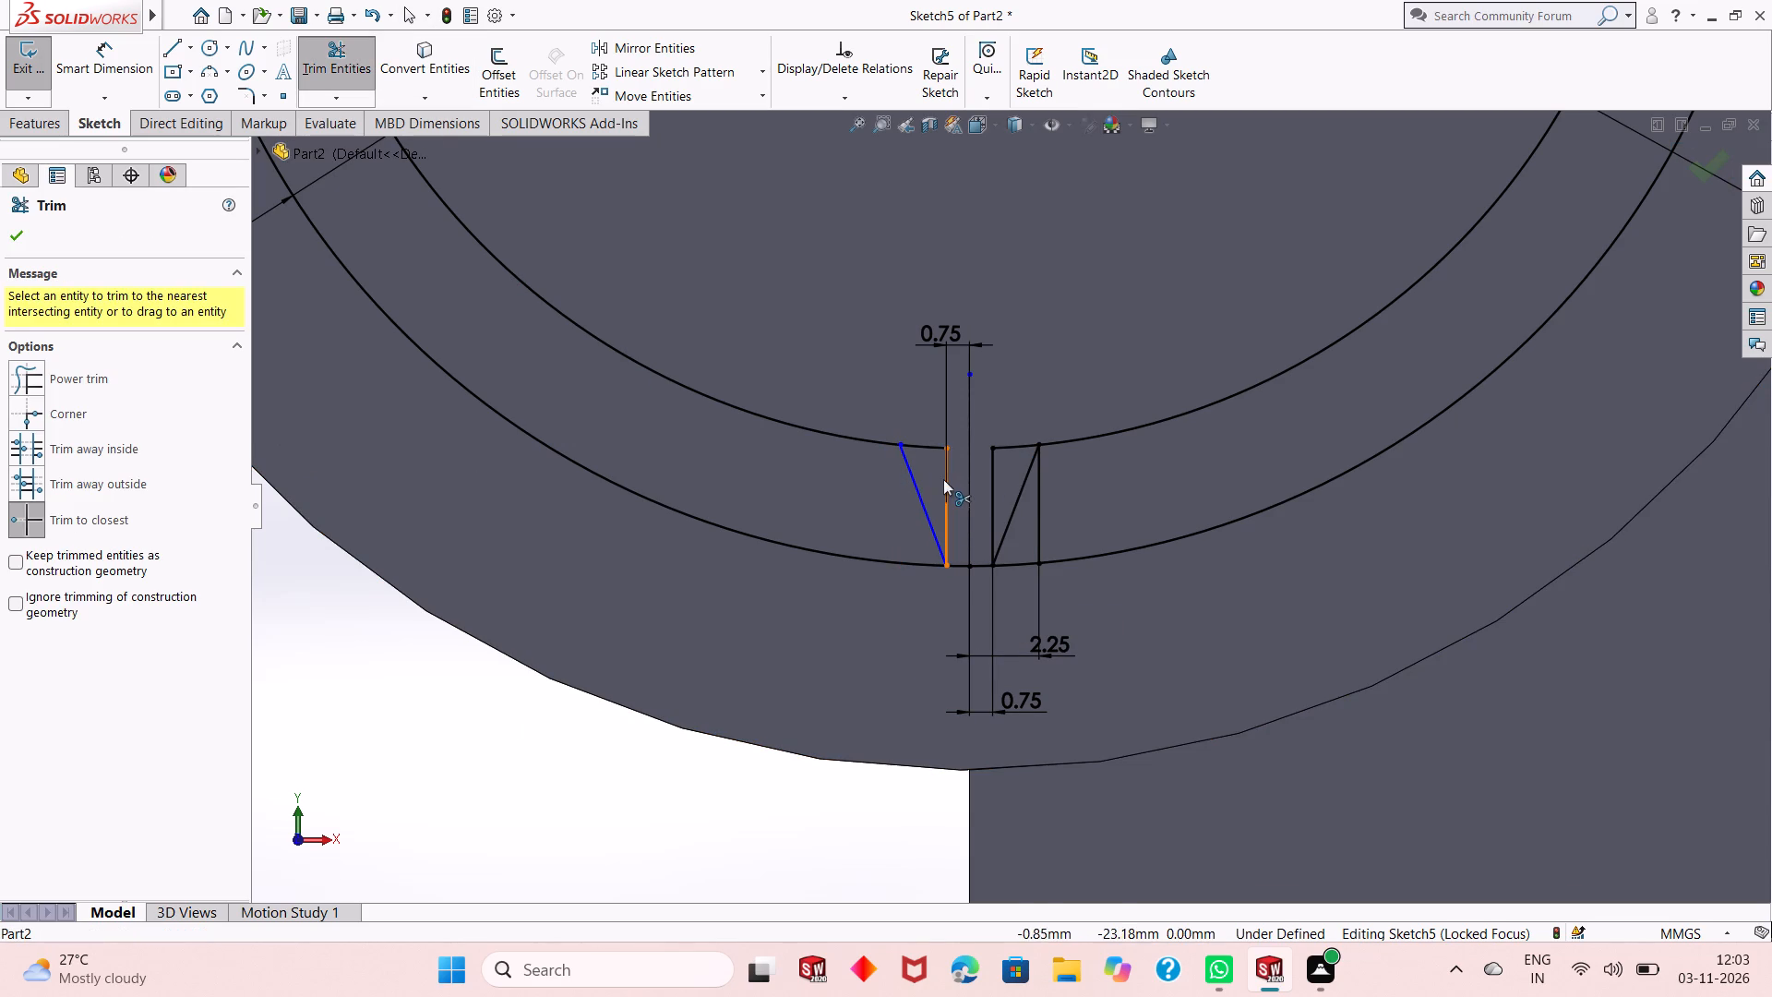
{"action": "left_click", "coordinate": [943, 479]}
{"action": "left_click", "coordinate": [930, 445]}
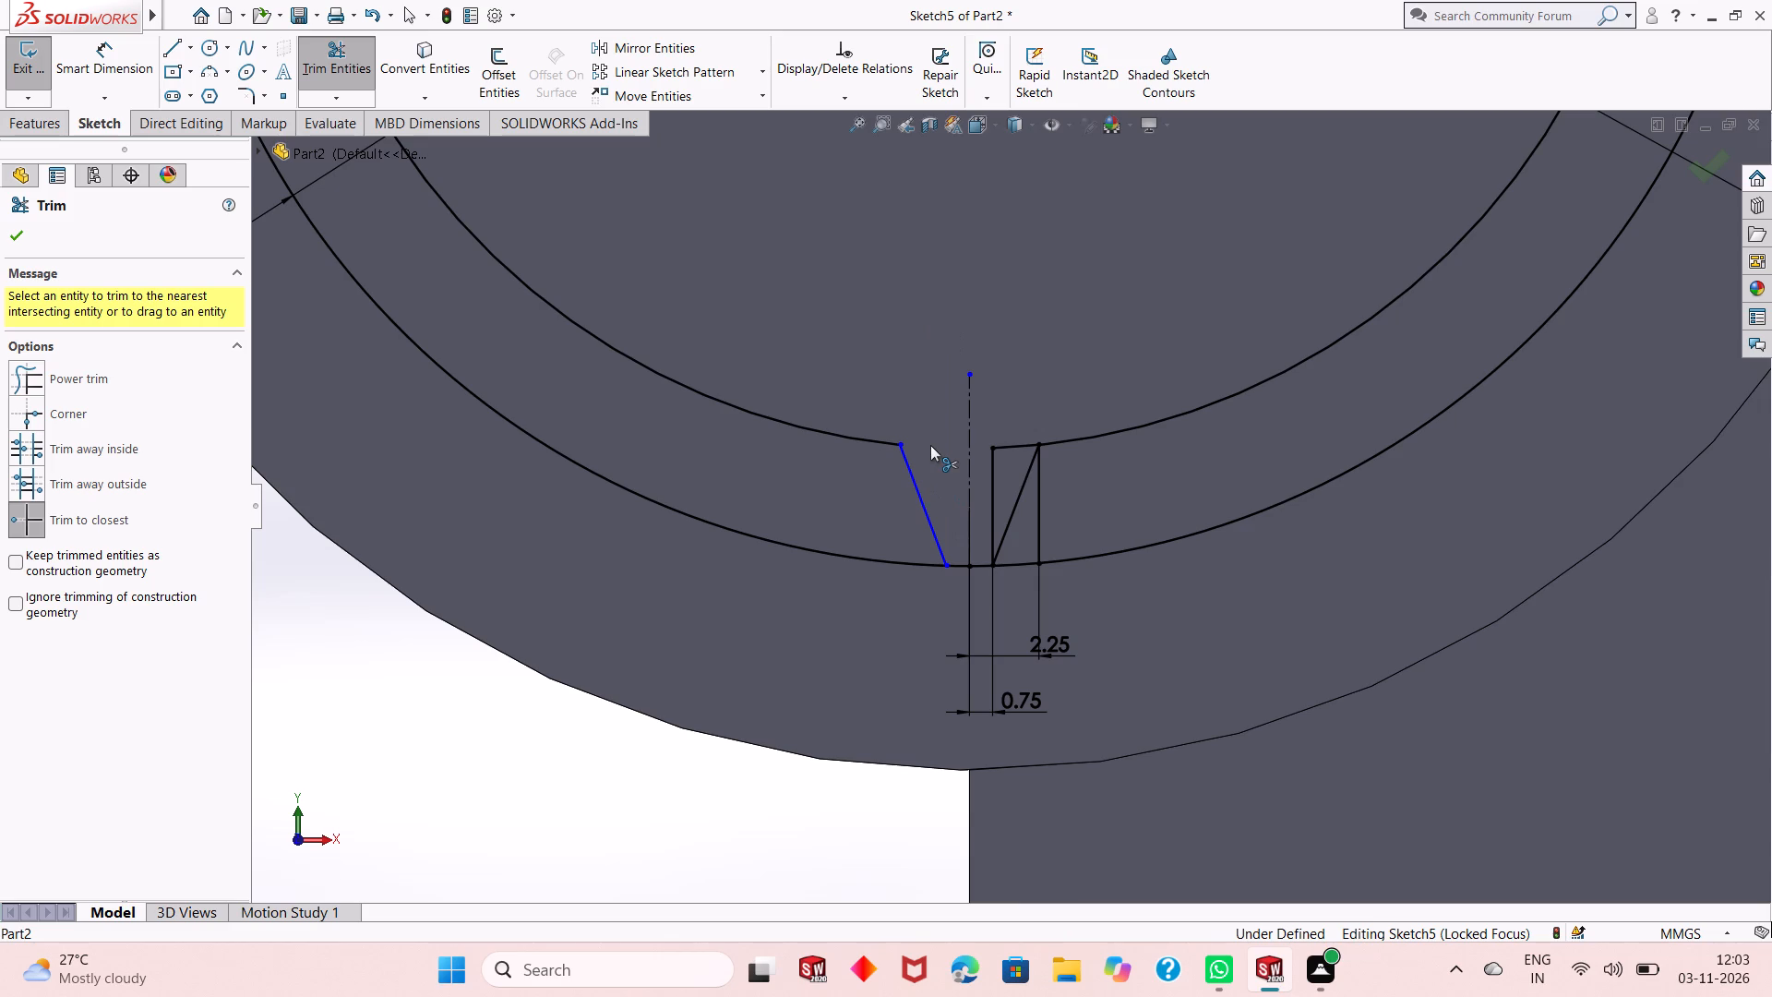
{"action": "left_click", "coordinate": [992, 480]}
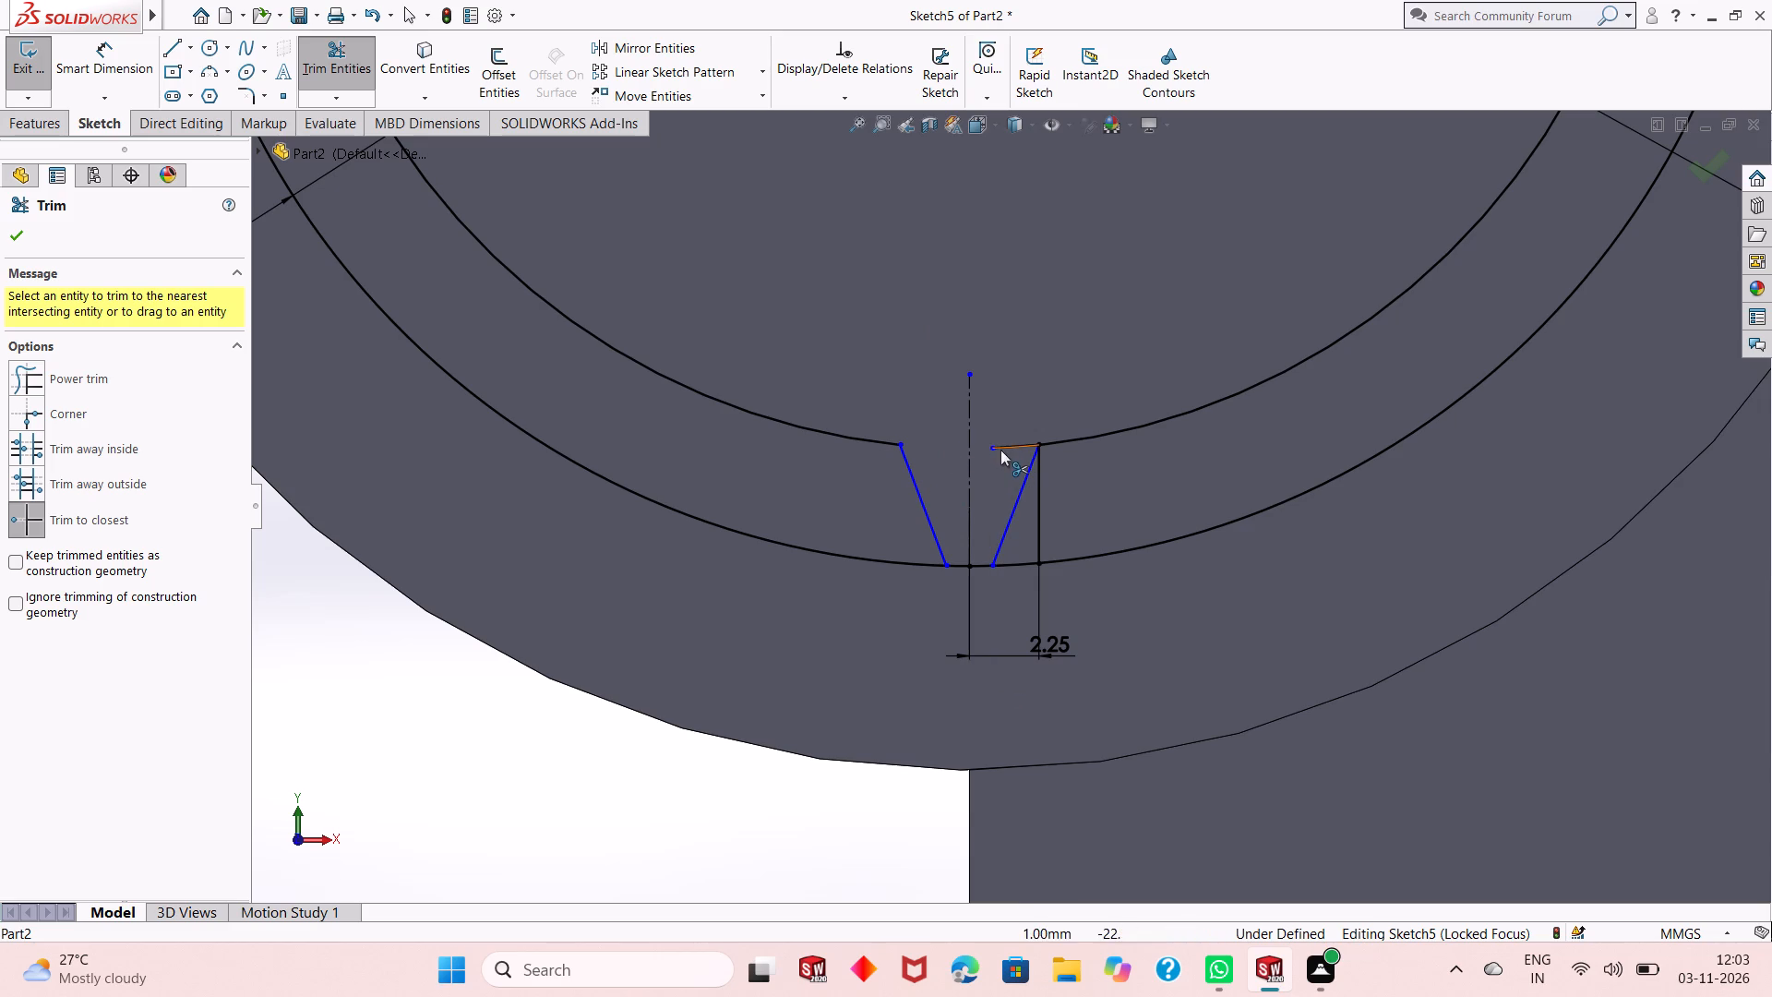
{"action": "left_click", "coordinate": [1000, 450]}
{"action": "left_click", "coordinate": [1041, 498]}
{"action": "right_click", "coordinate": [357, 611]}
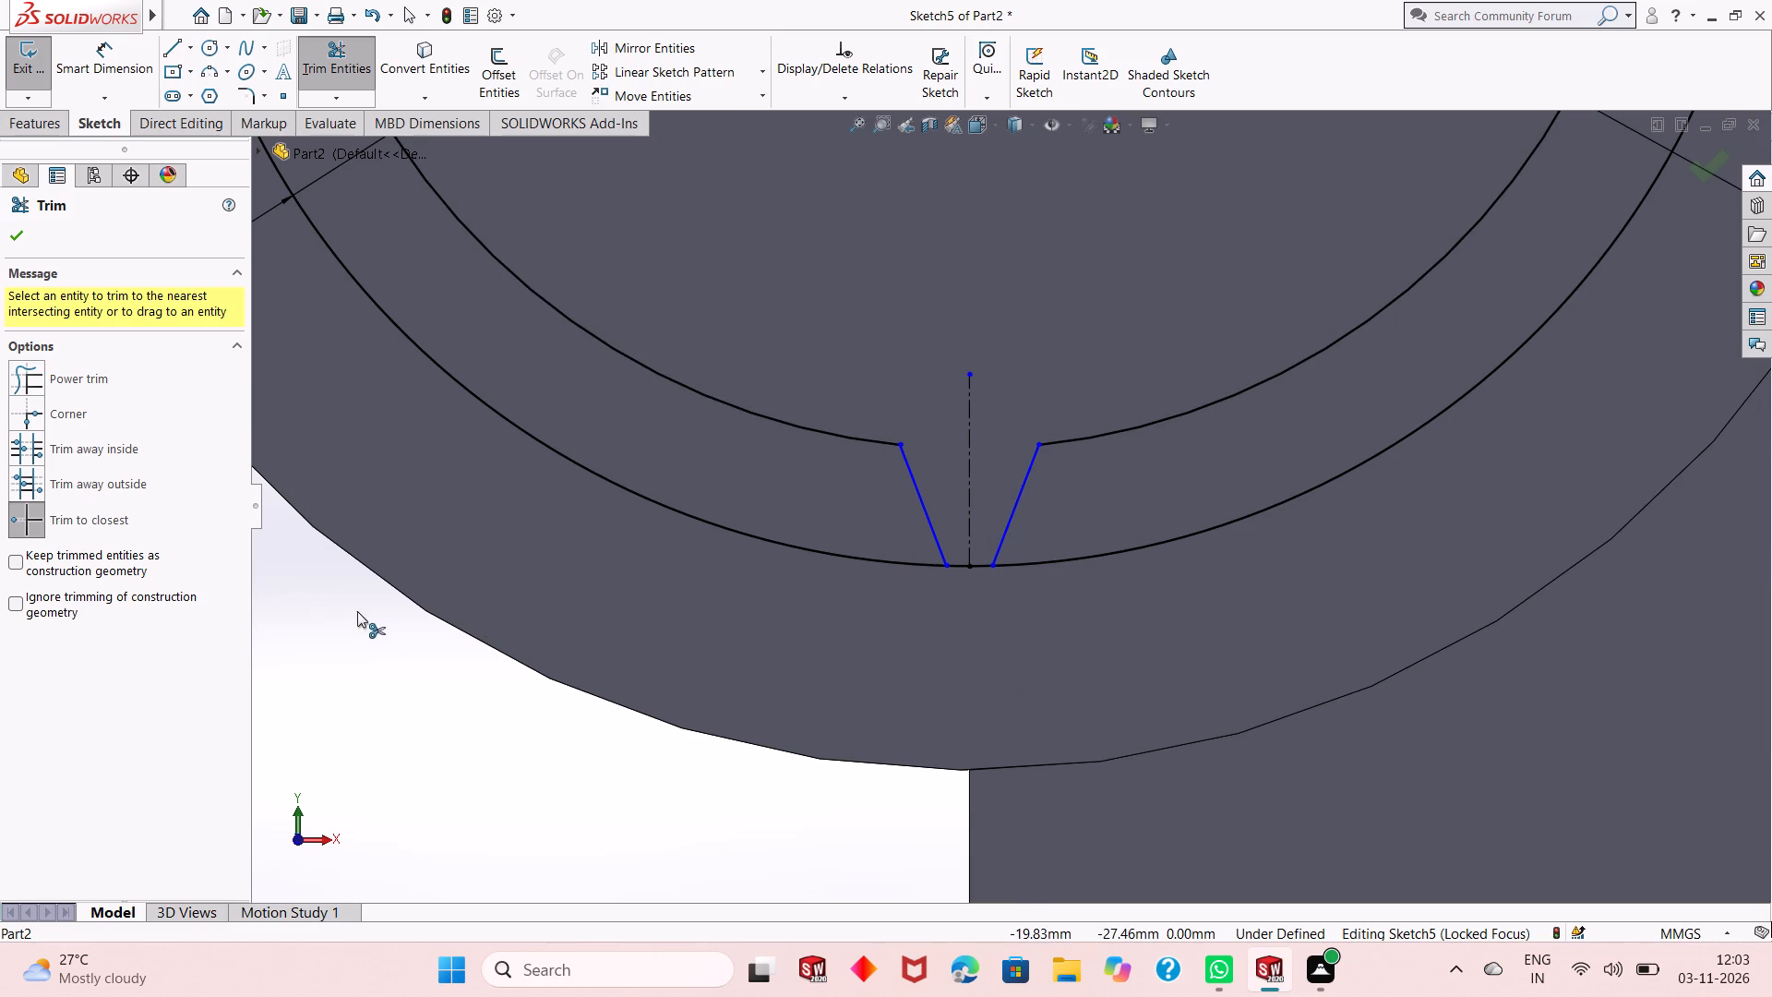
{"action": "left_click", "coordinate": [401, 663]}
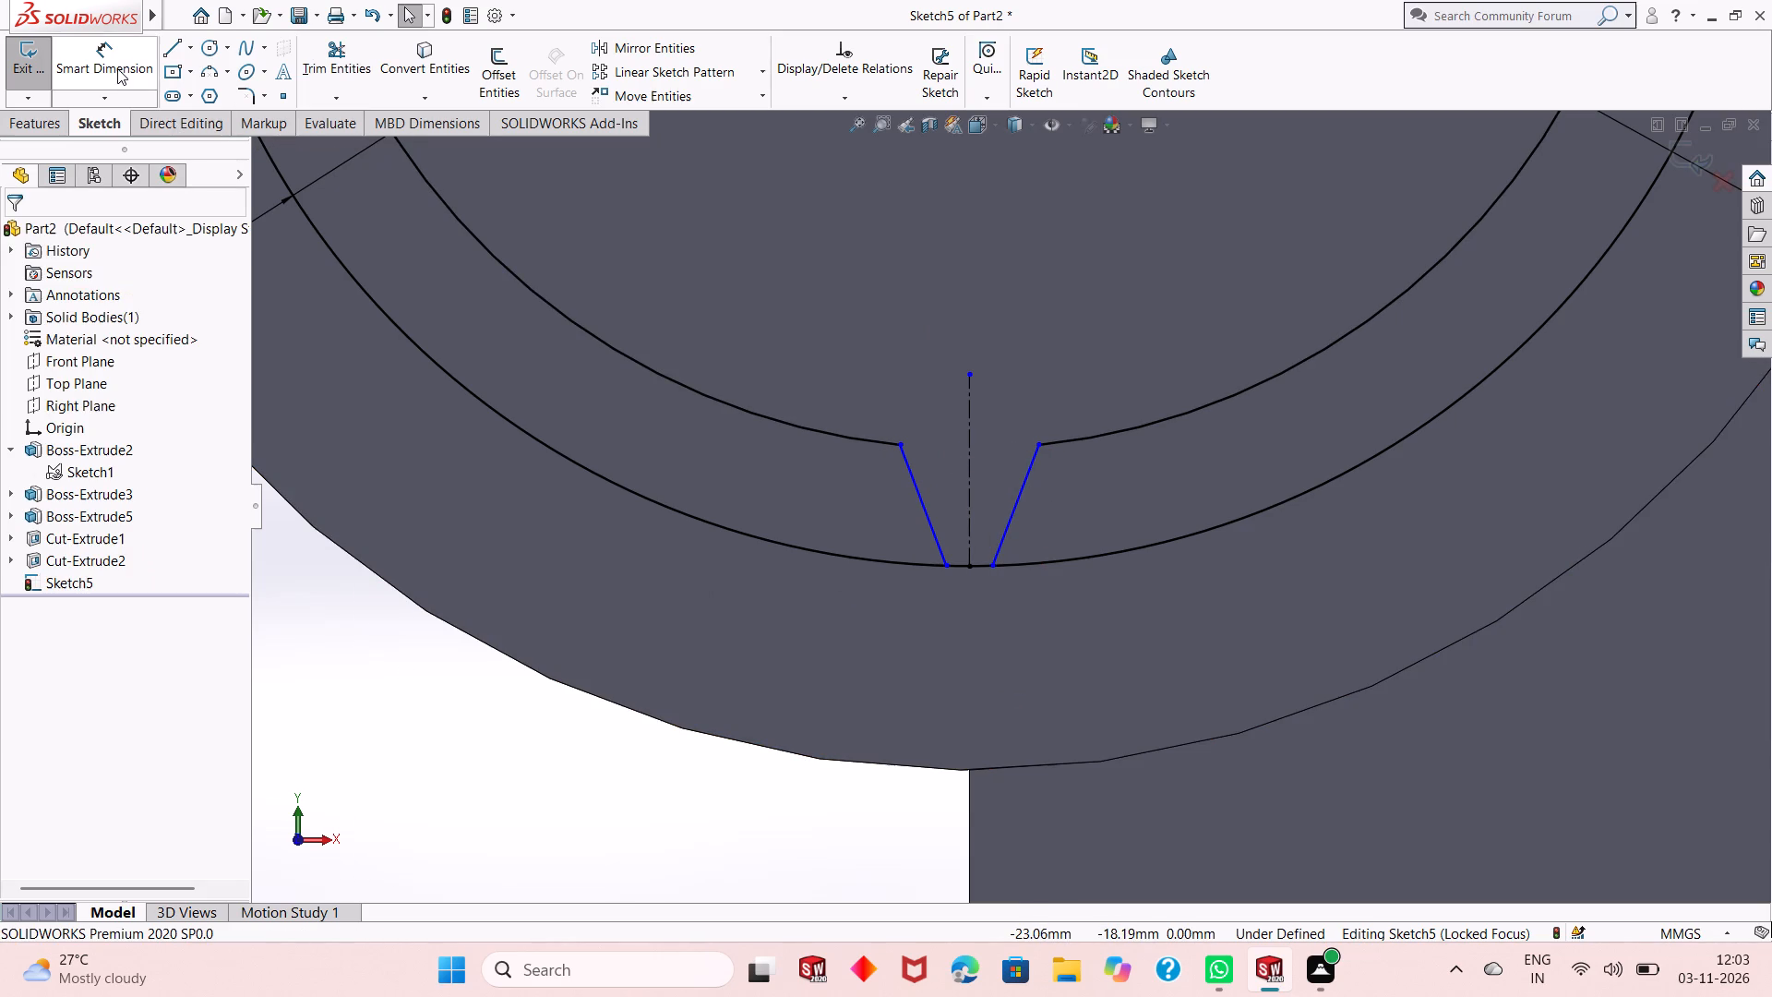
Dimension the slot's horizontal widths between the diagonals' ends on the inner circle and between their ends on the outer circle.
{"action": "left_click", "coordinate": [117, 67]}
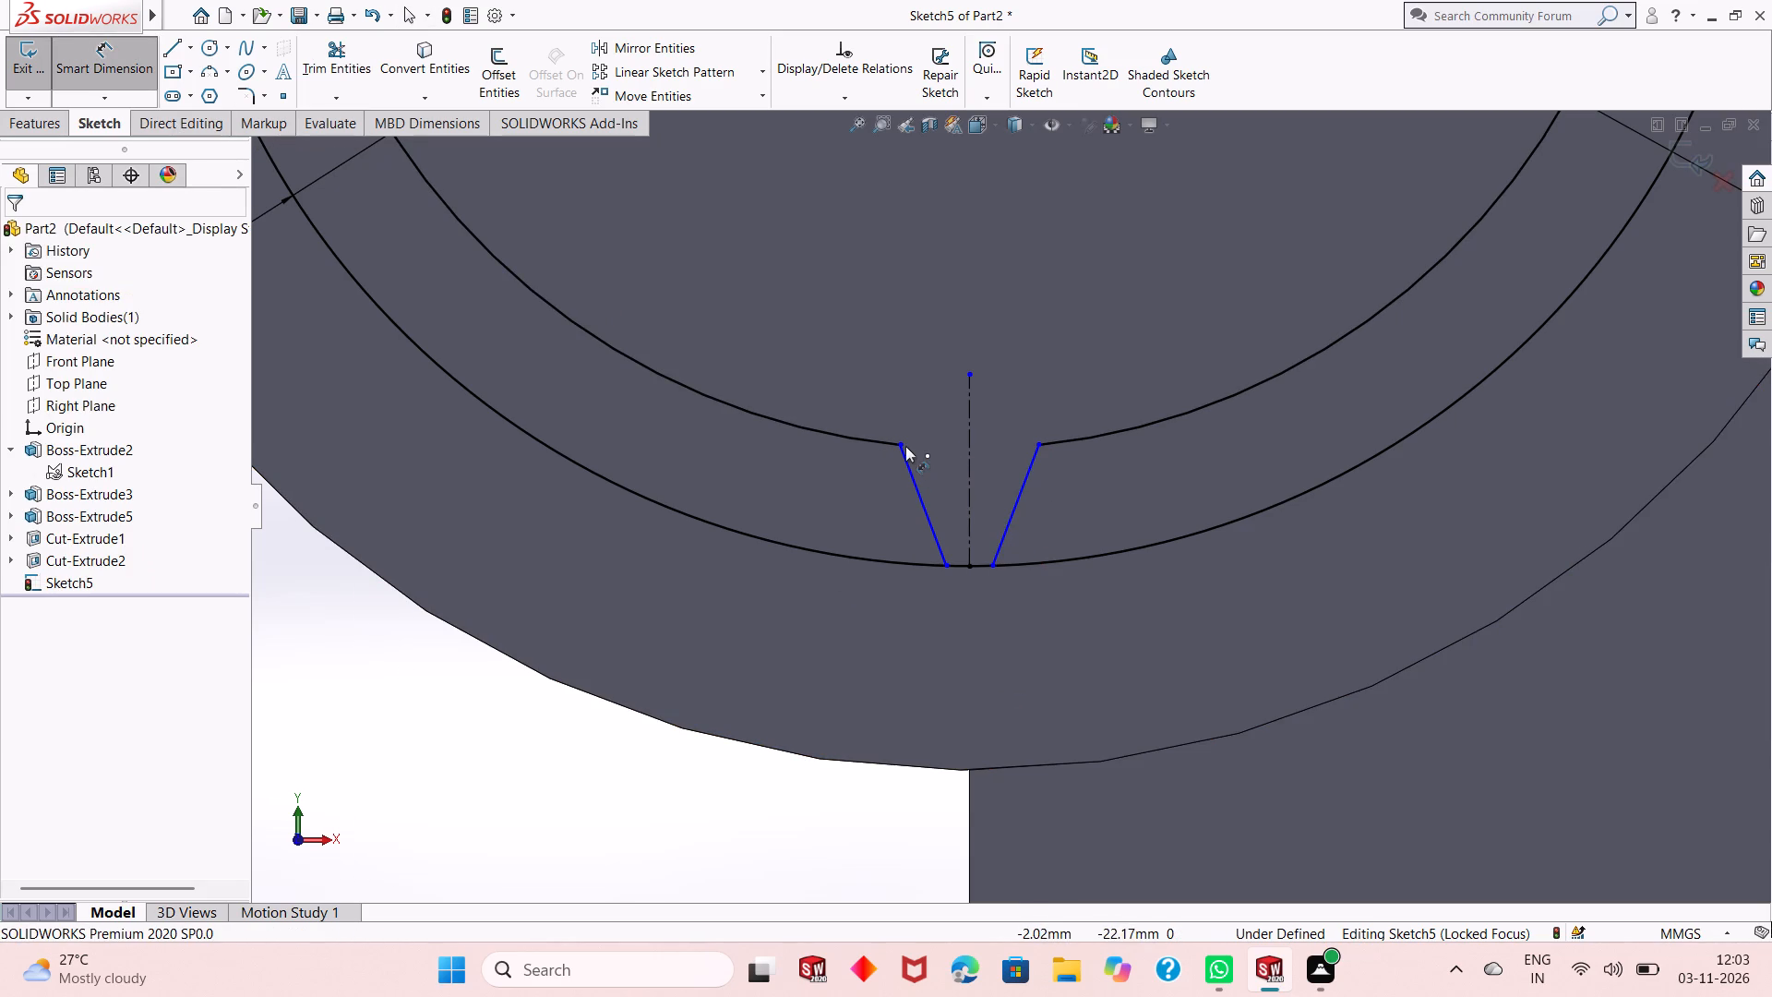
{"action": "left_click", "coordinate": [905, 446]}
{"action": "left_click", "coordinate": [1037, 445]}
{"action": "left_click", "coordinate": [995, 661]}
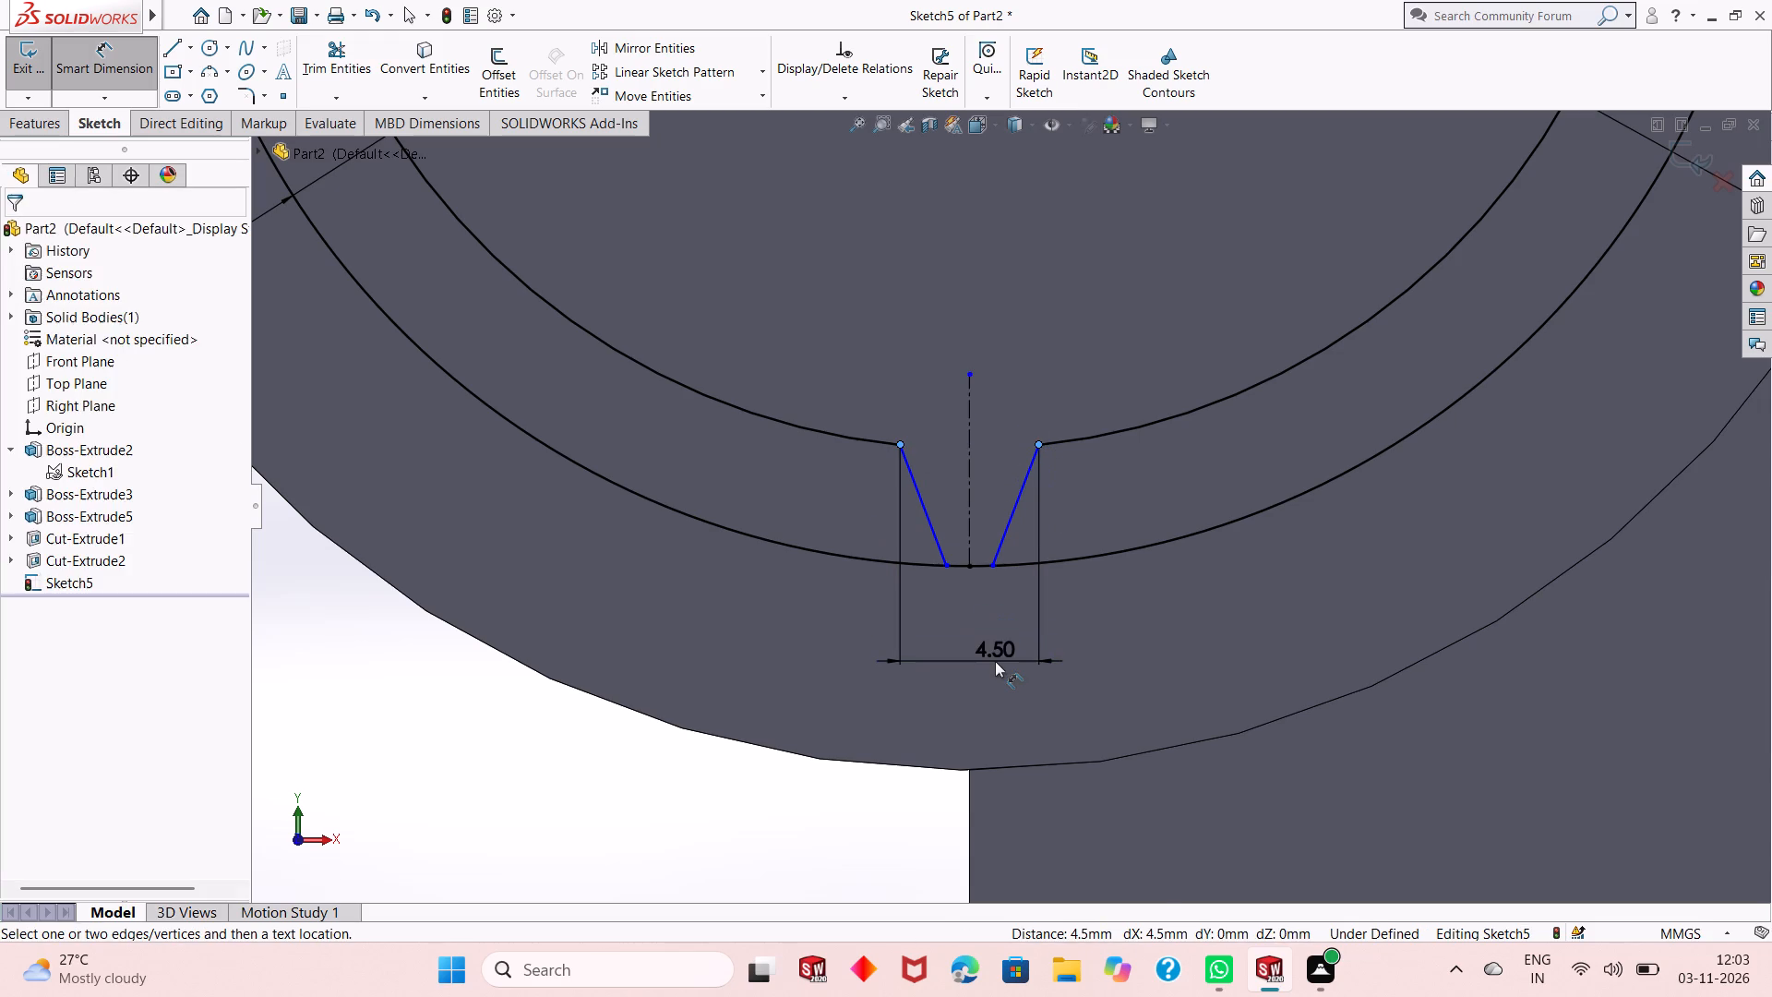
{"action": "left_click", "coordinate": [908, 634]}
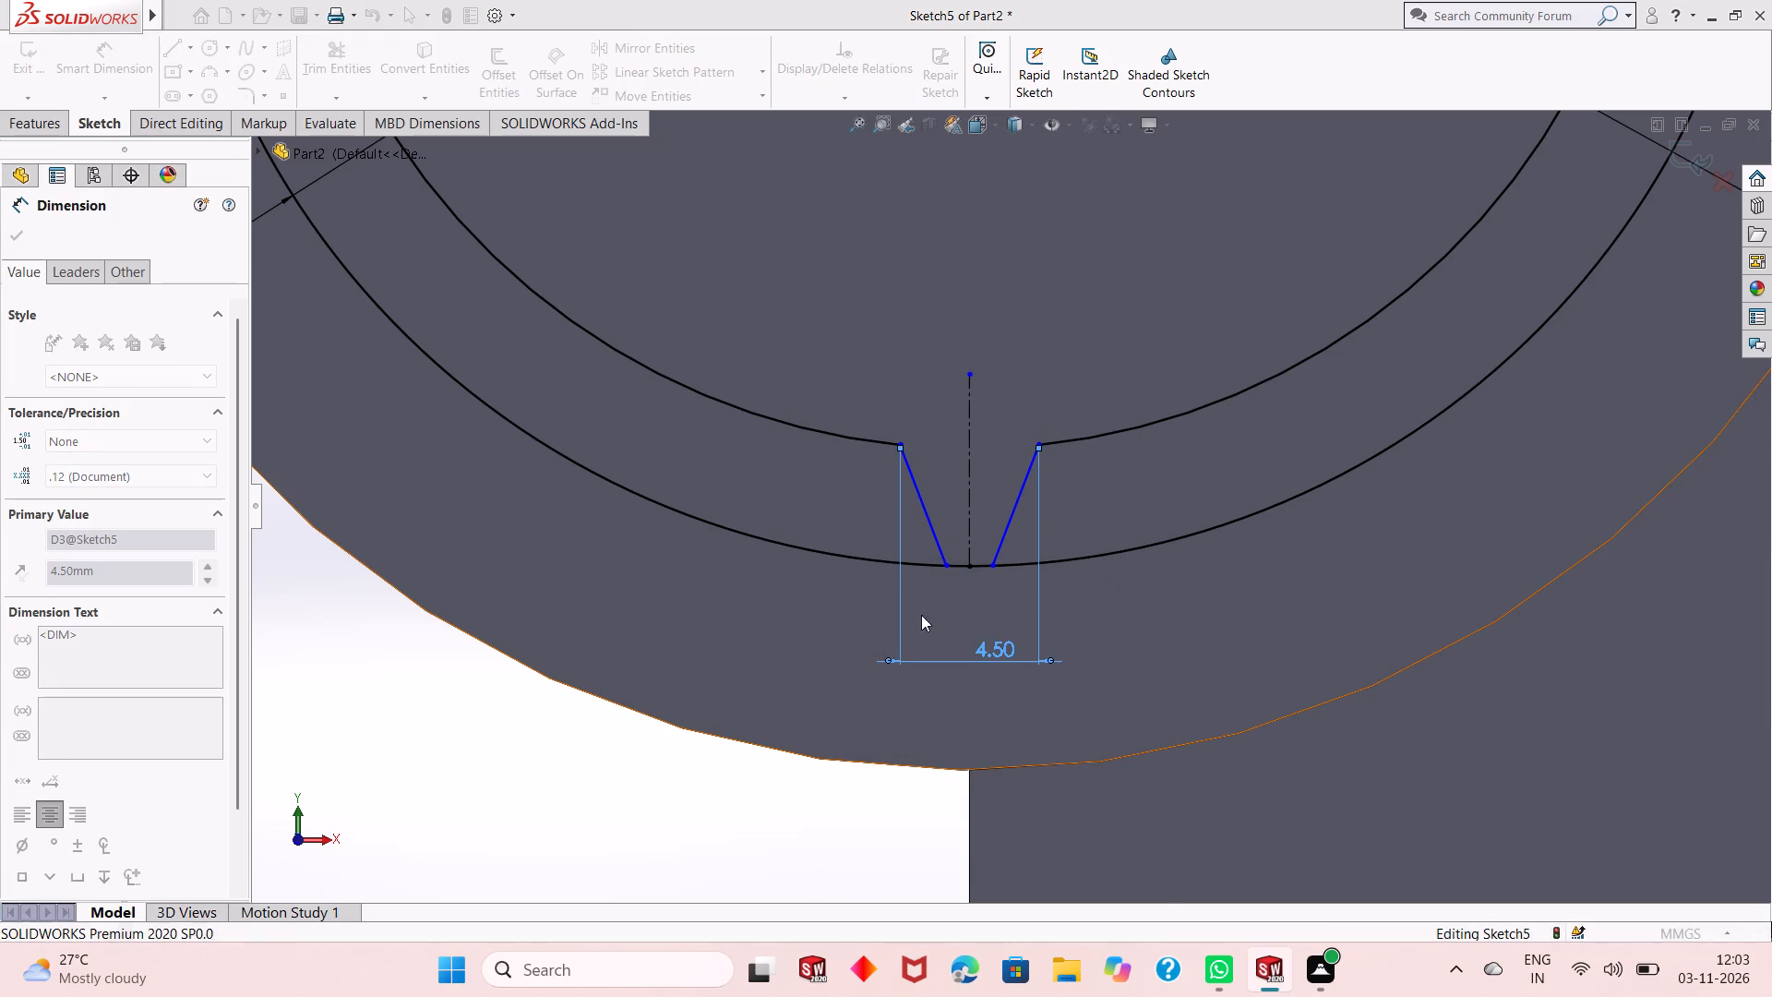
{"action": "left_click", "coordinate": [948, 563]}
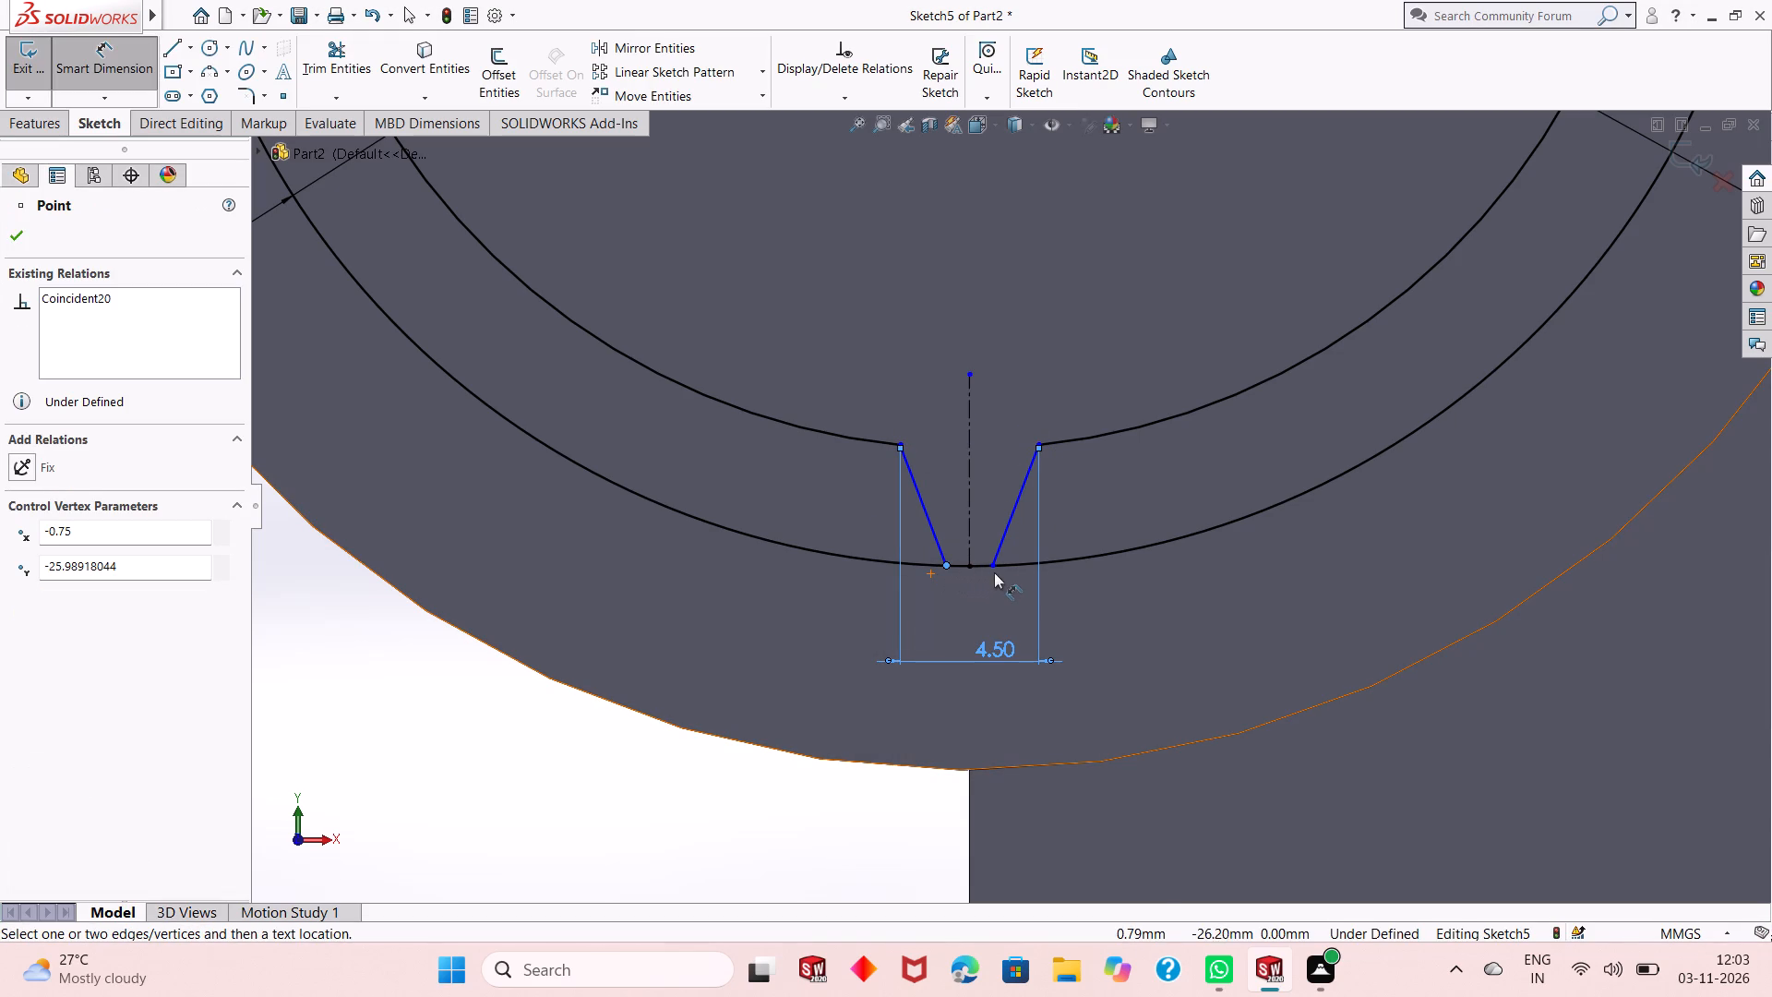
{"action": "left_click", "coordinate": [992, 565]}
{"action": "left_click", "coordinate": [980, 619]}
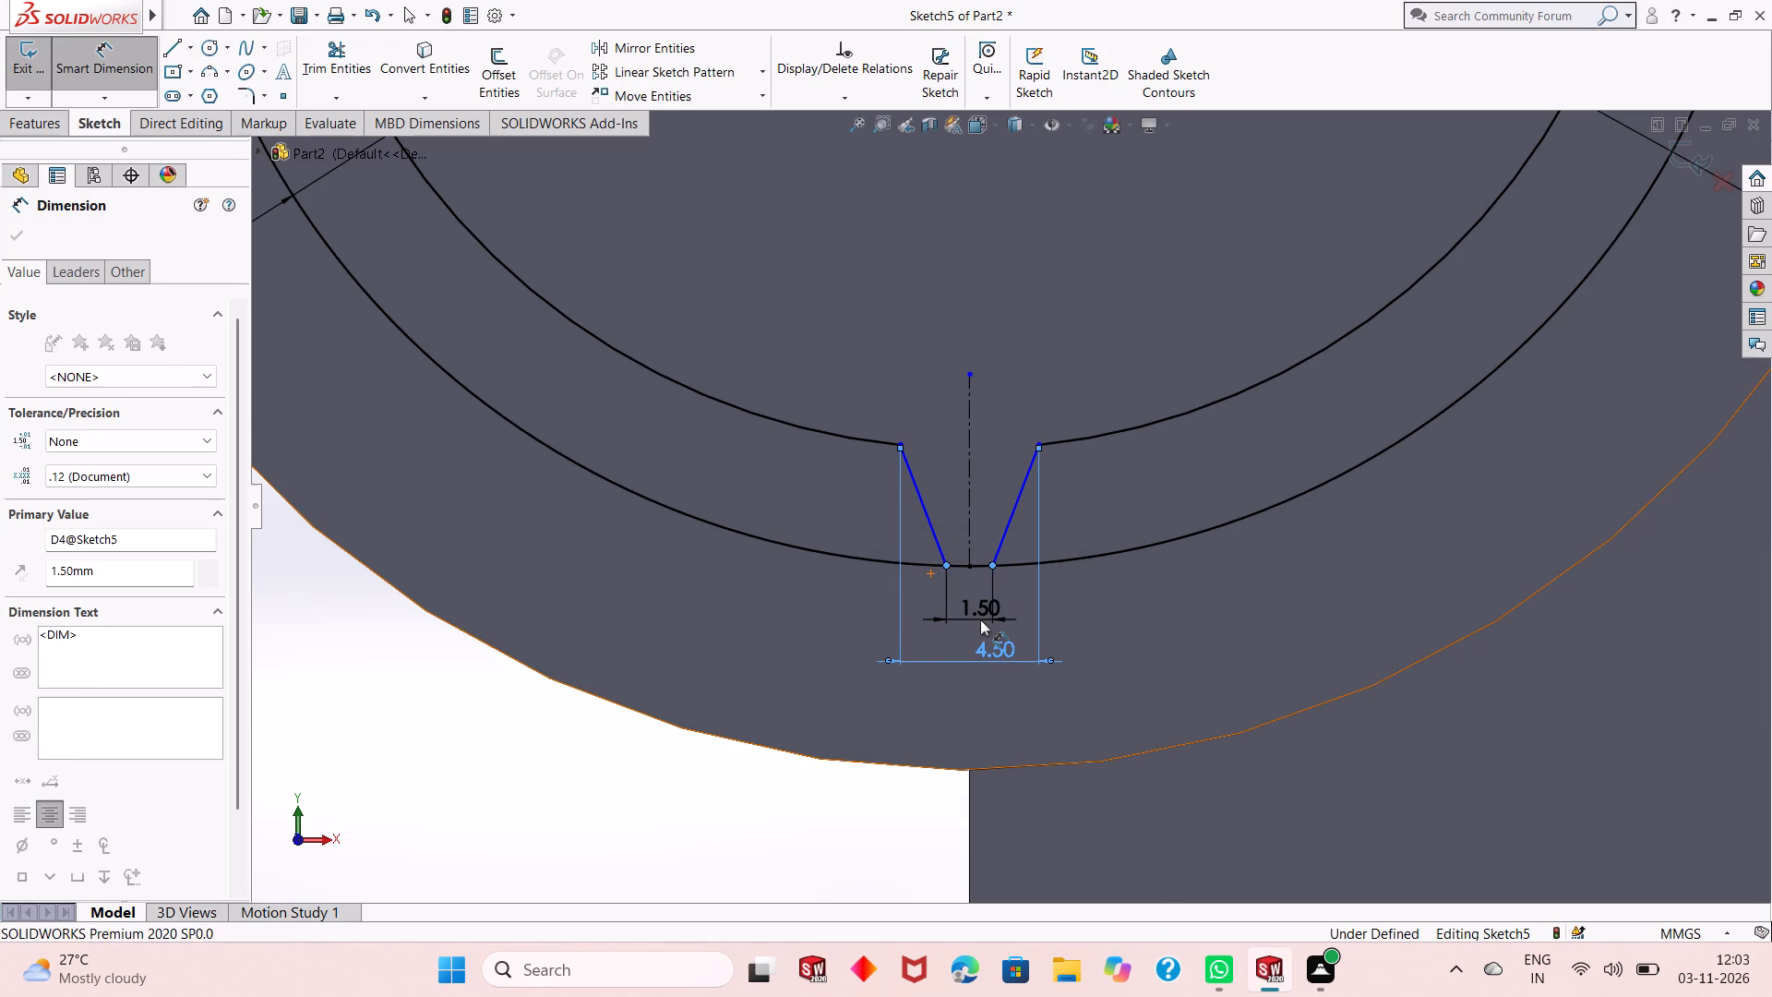
{"action": "left_click", "coordinate": [906, 593]}
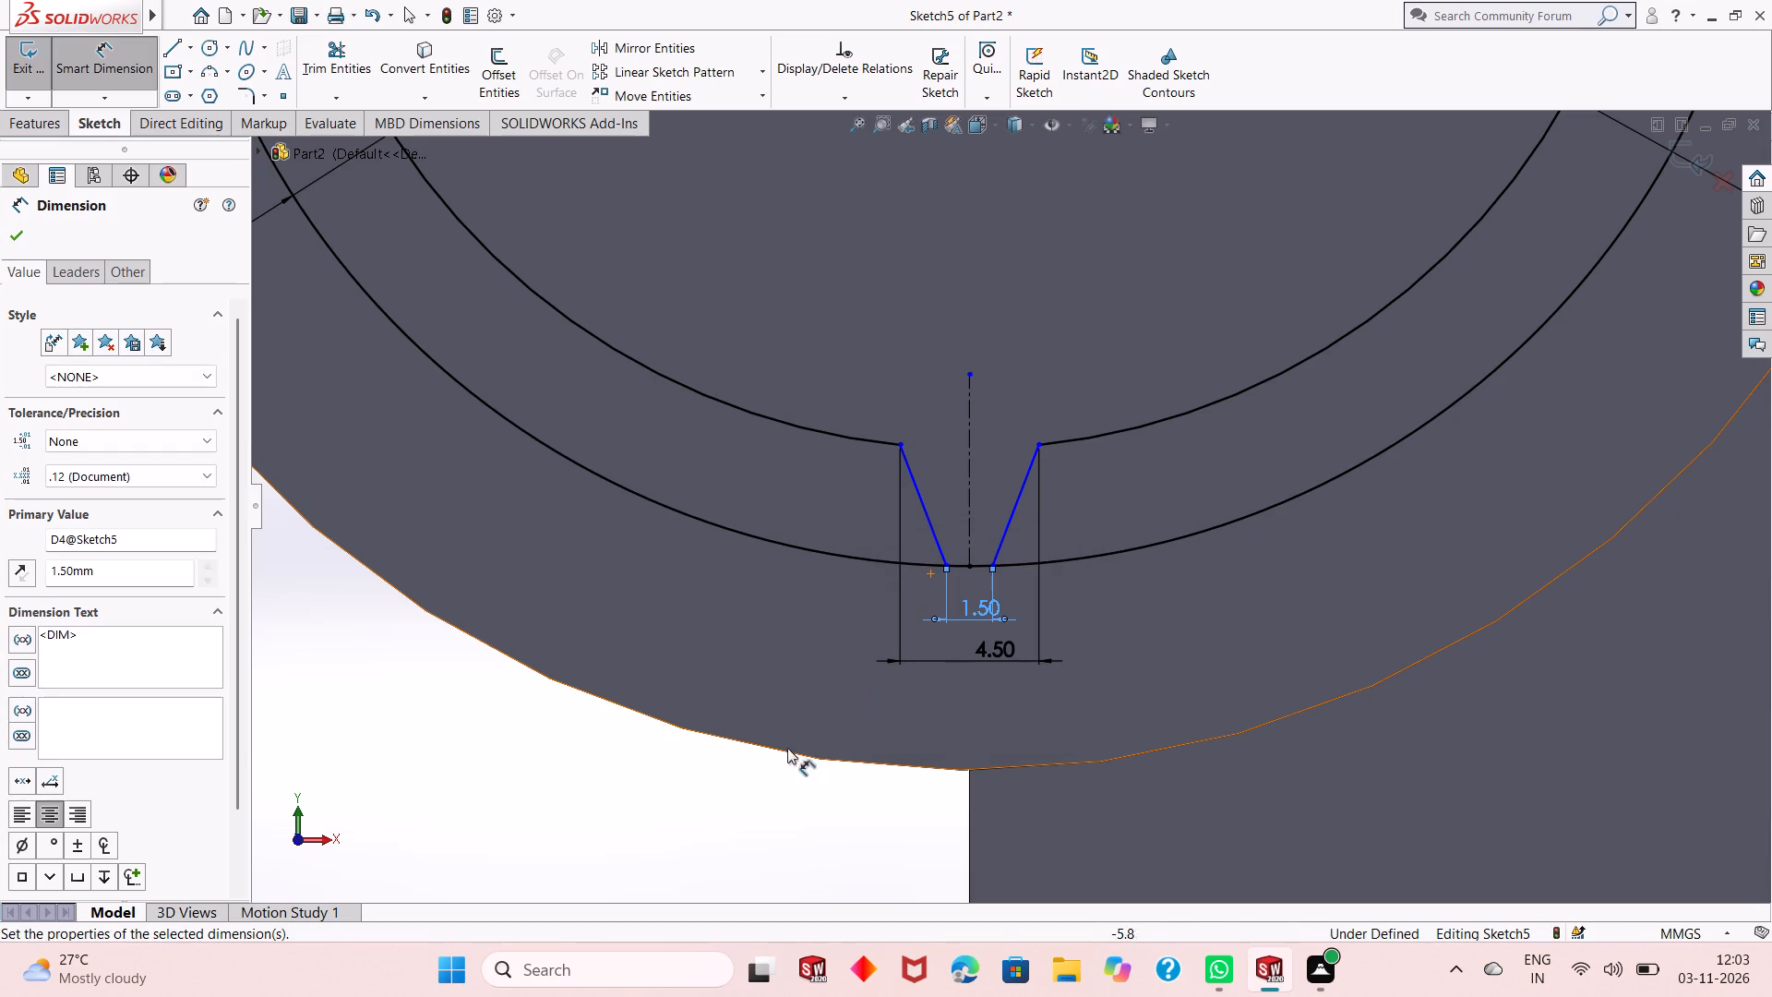
{"action": "right_click", "coordinate": [546, 743]}
{"action": "left_click", "coordinate": [569, 800]}
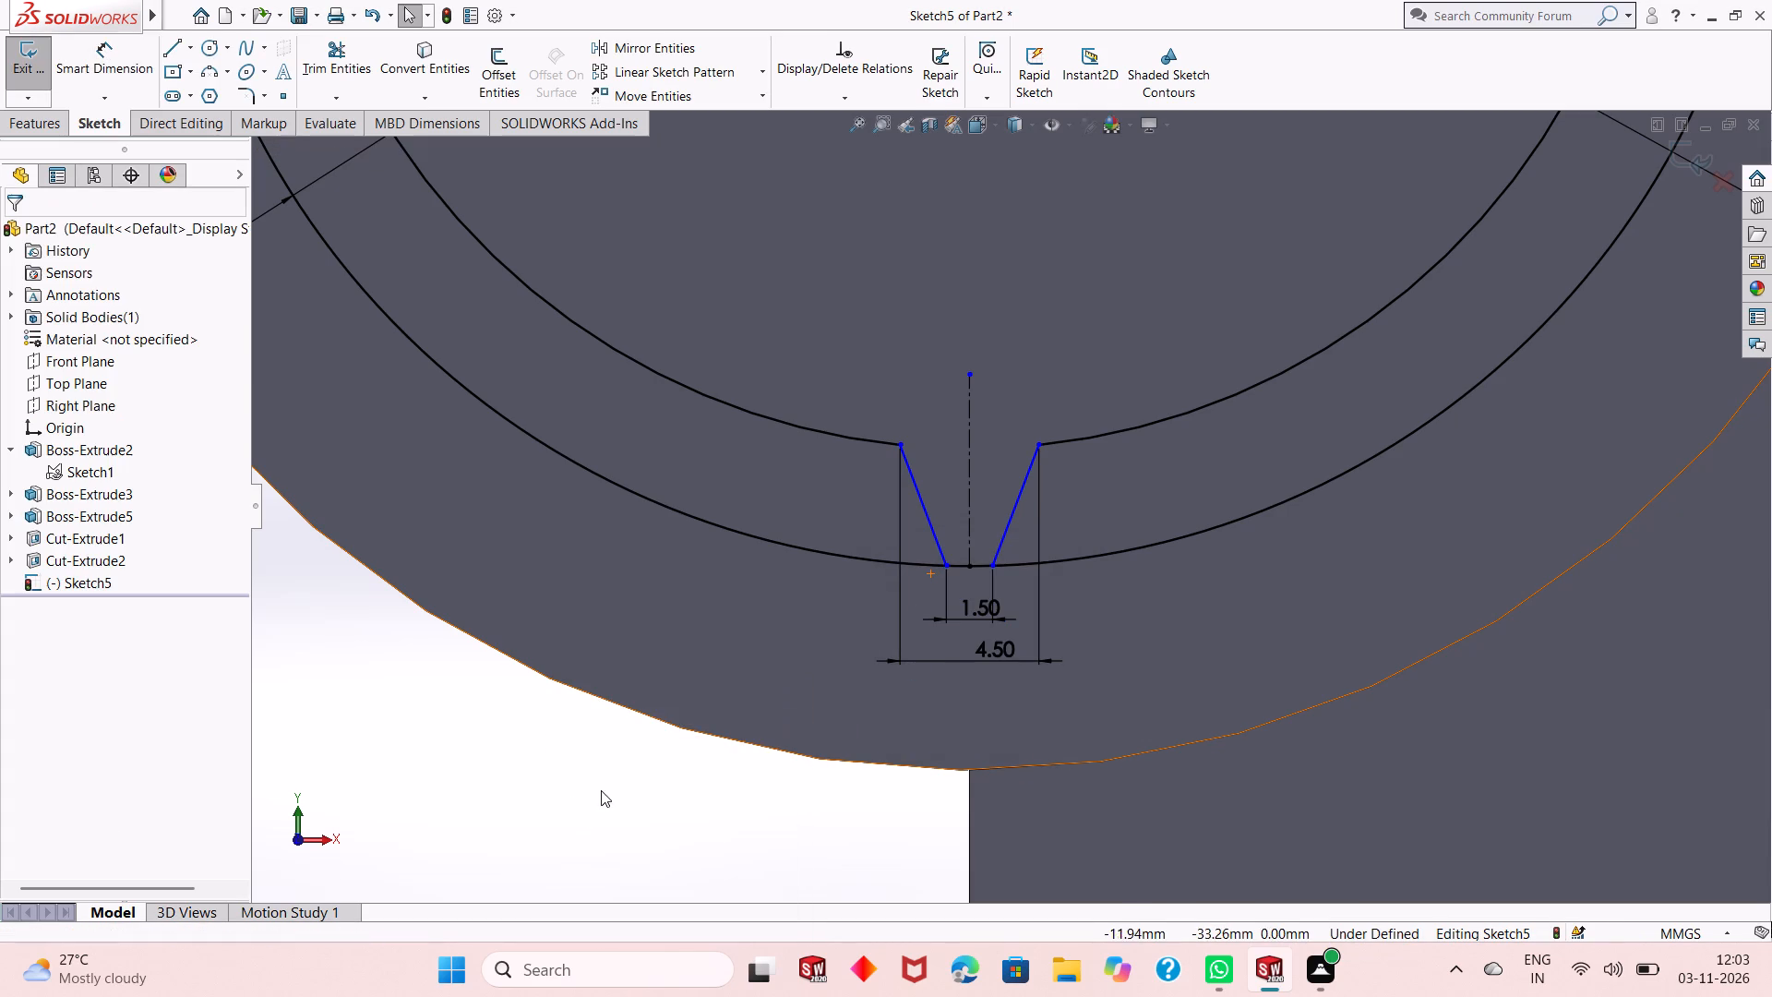
Fix the left diagonal's endpoint on the inner circle and delete the conflicting 44.38 mm diameter dimension.
{"action": "left_click", "coordinate": [902, 445]}
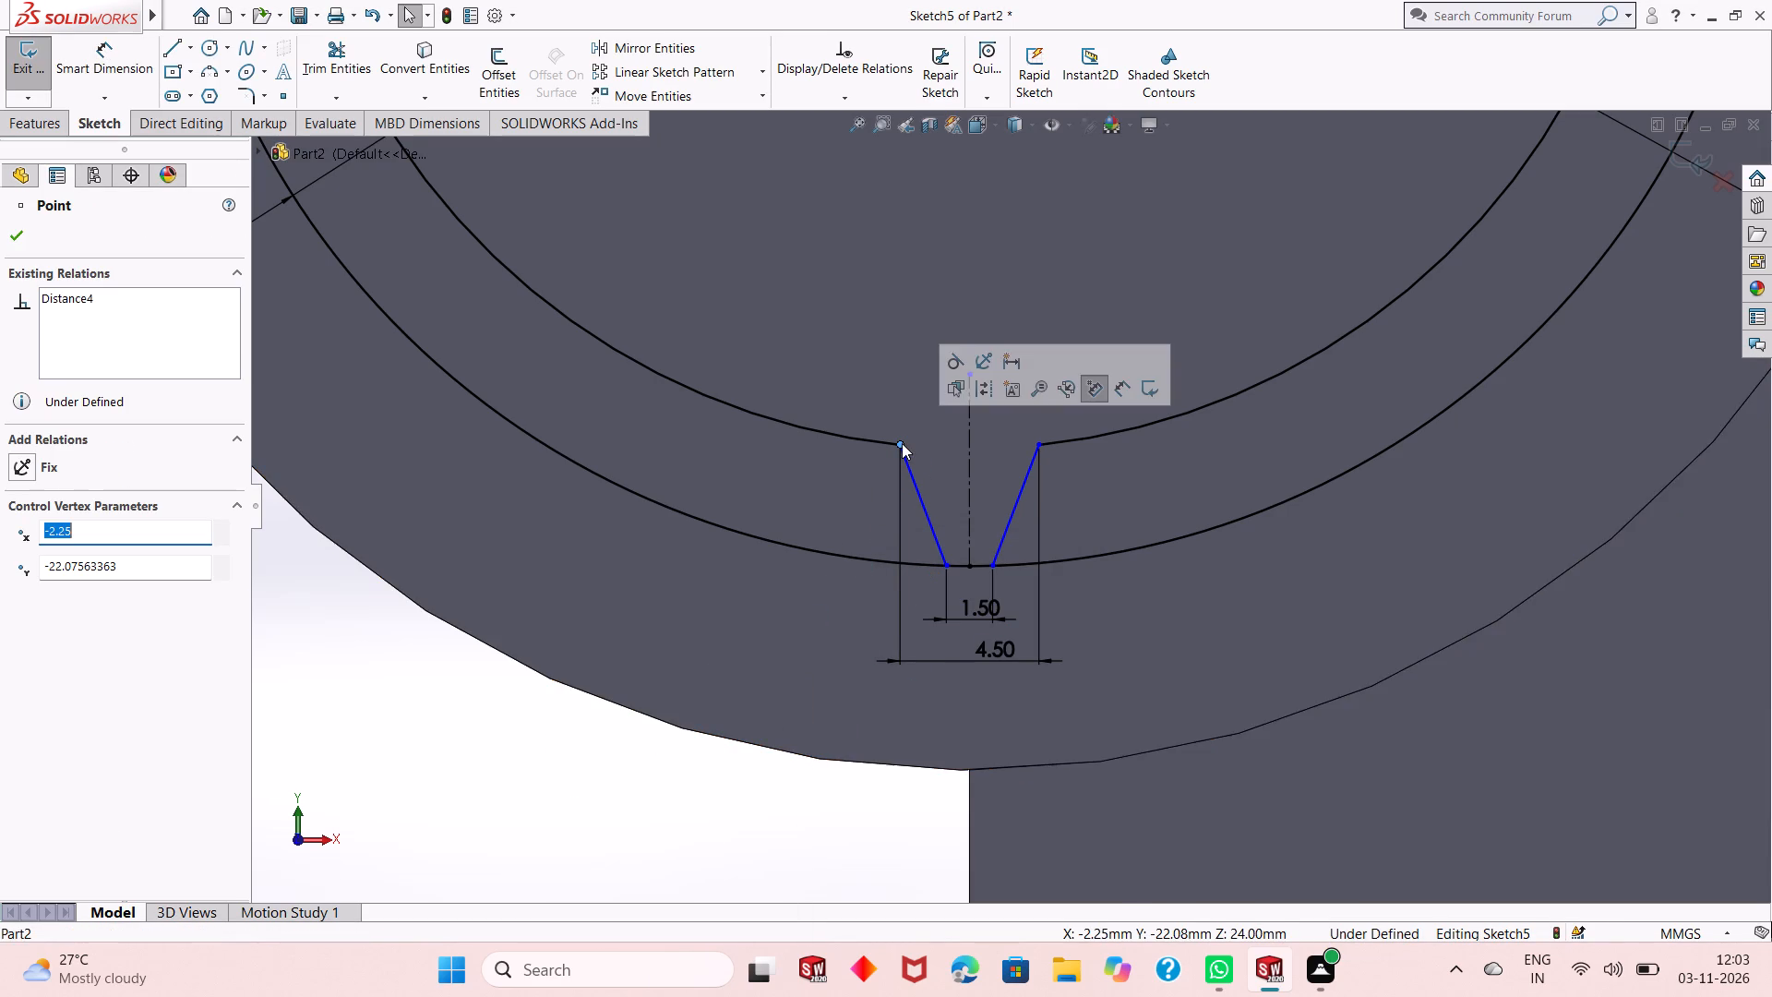
{"action": "left_click", "coordinate": [983, 351]}
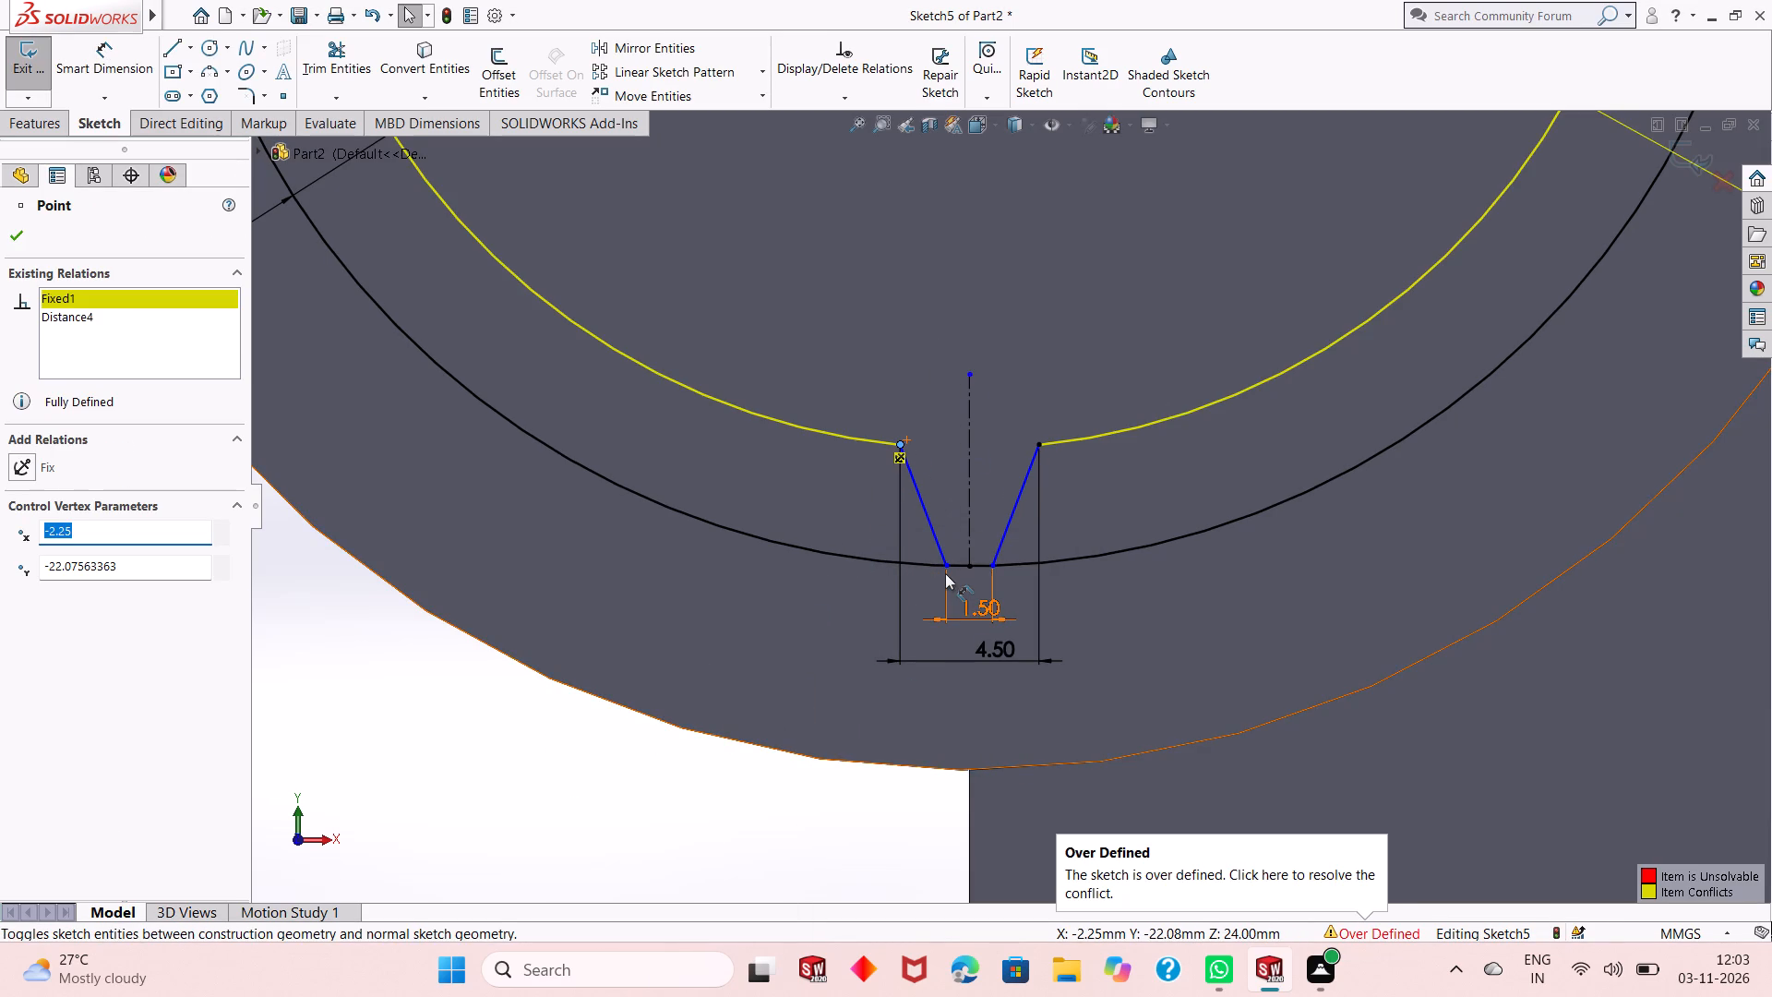
{"action": "scroll", "coordinate": [945, 573], "scroll_direction": "up", "scroll_amount": 3}
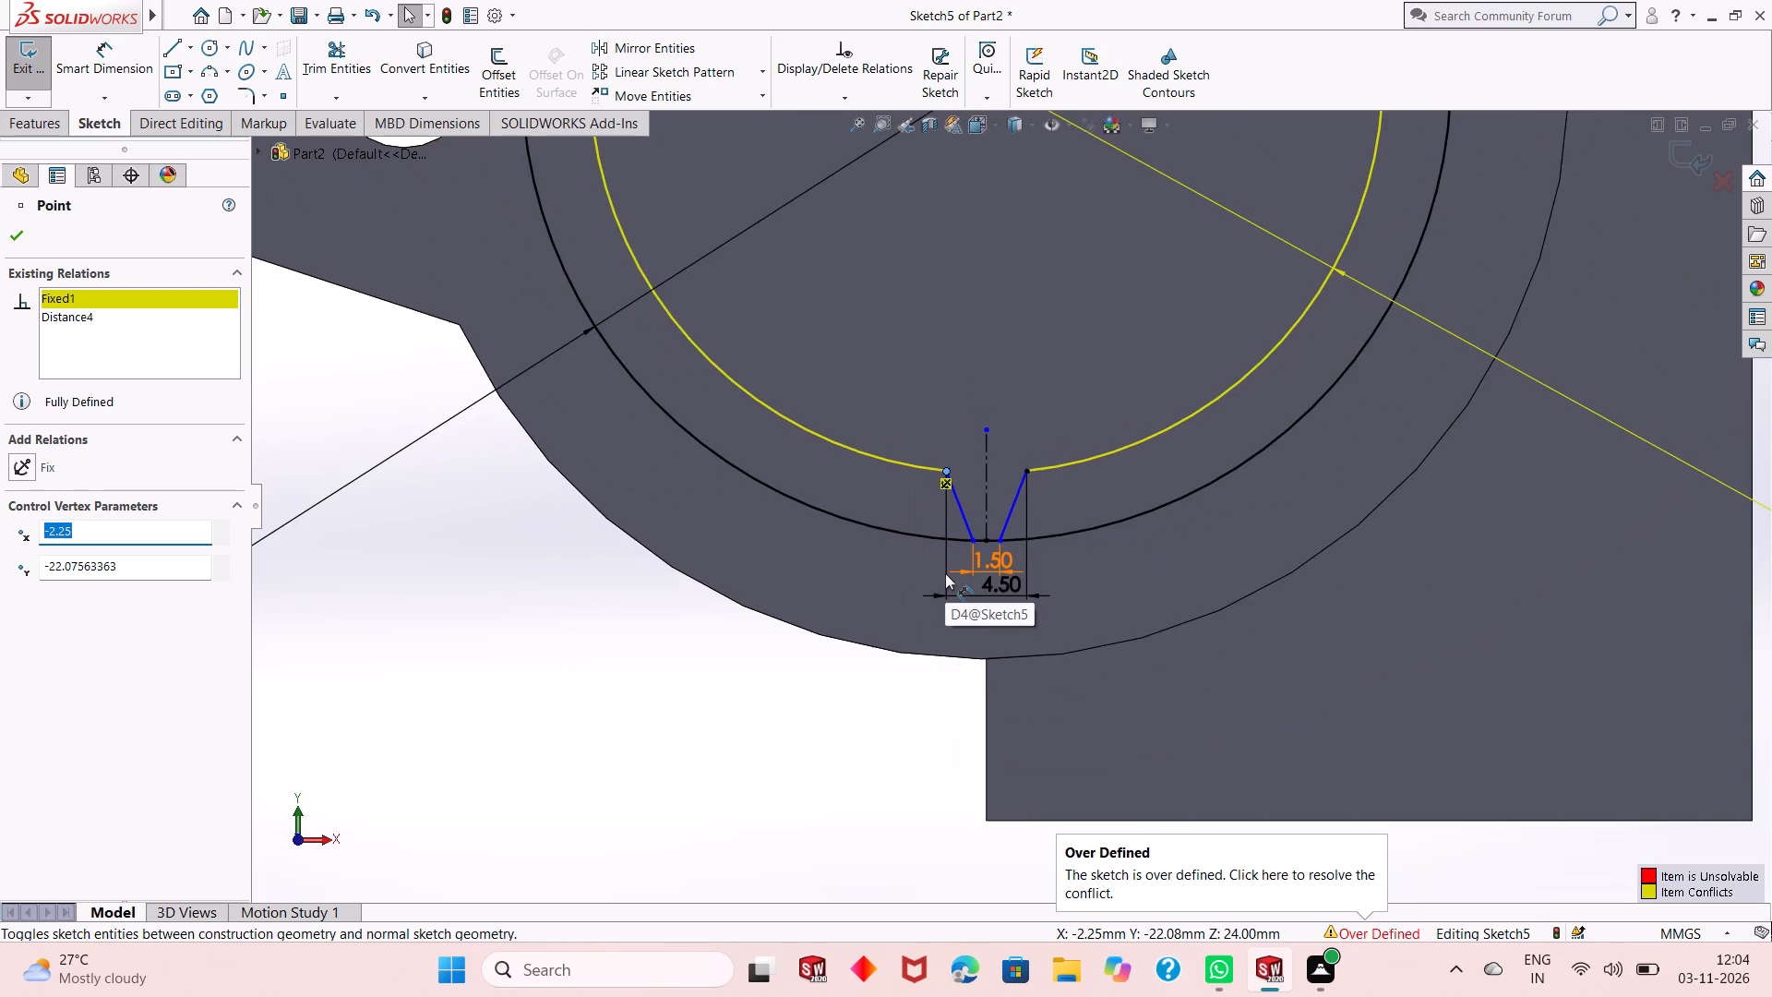
{"action": "scroll", "coordinate": [945, 573], "scroll_direction": "down", "scroll_amount": 2}
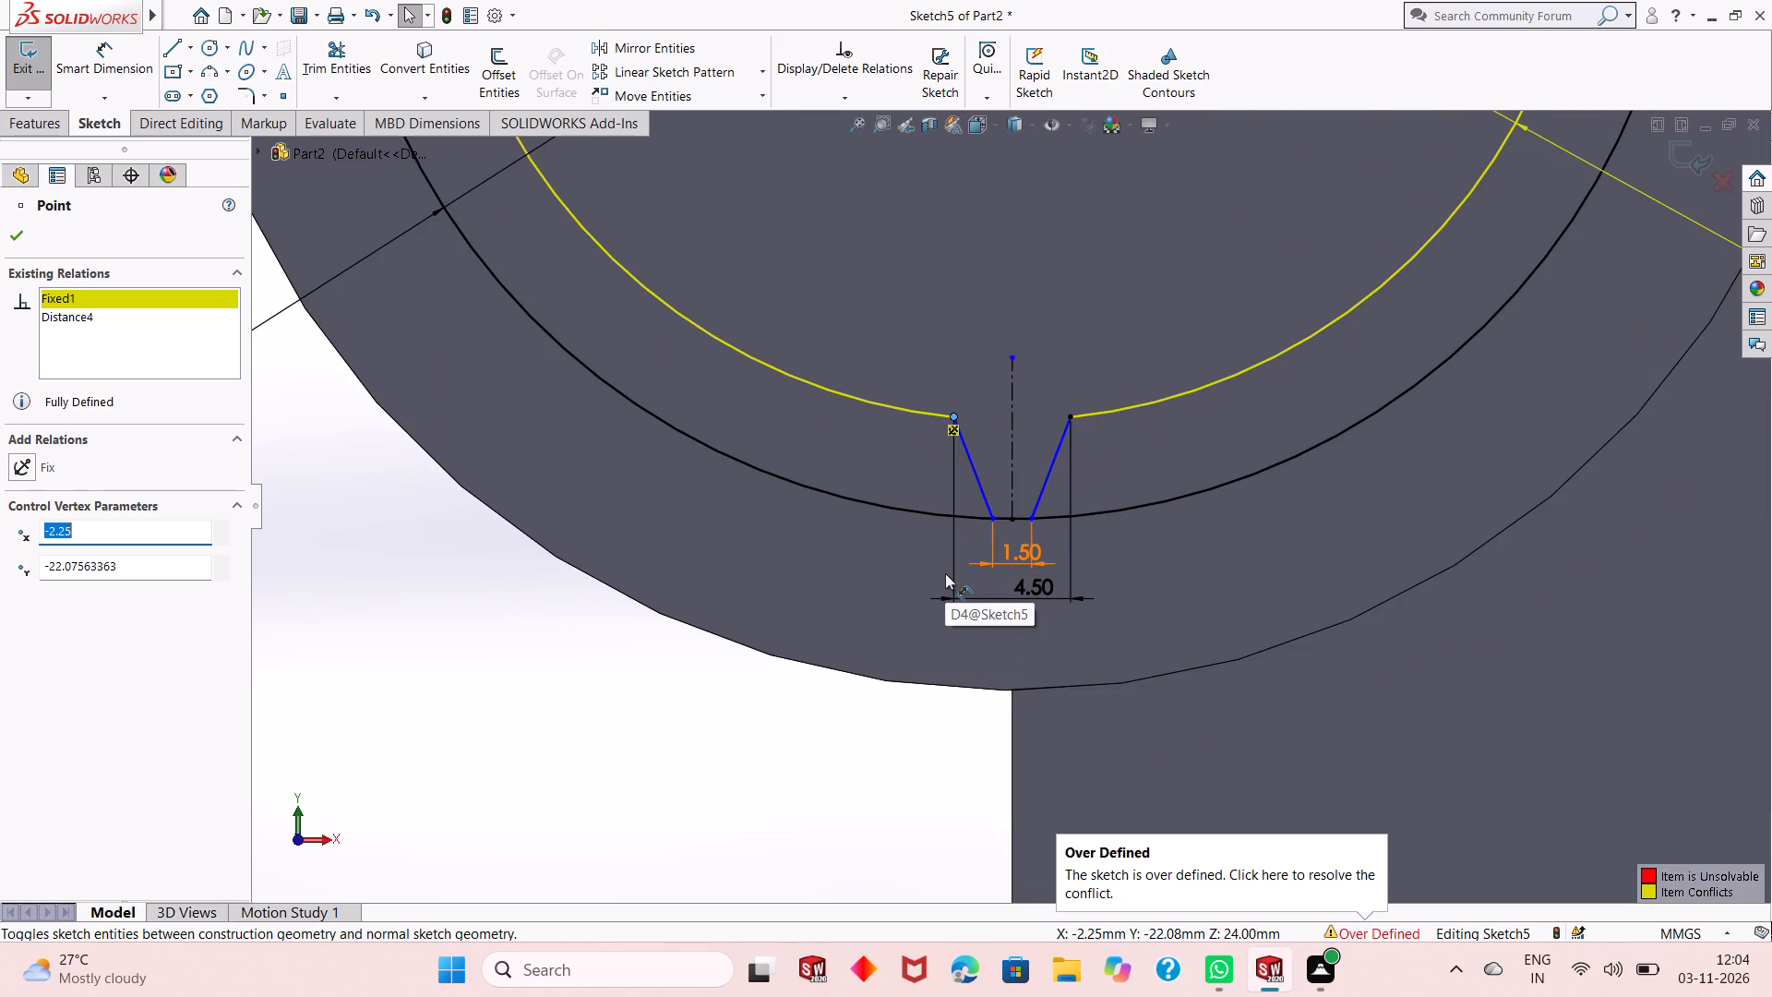
{"action": "scroll", "coordinate": [945, 573], "scroll_direction": "up", "scroll_amount": 4}
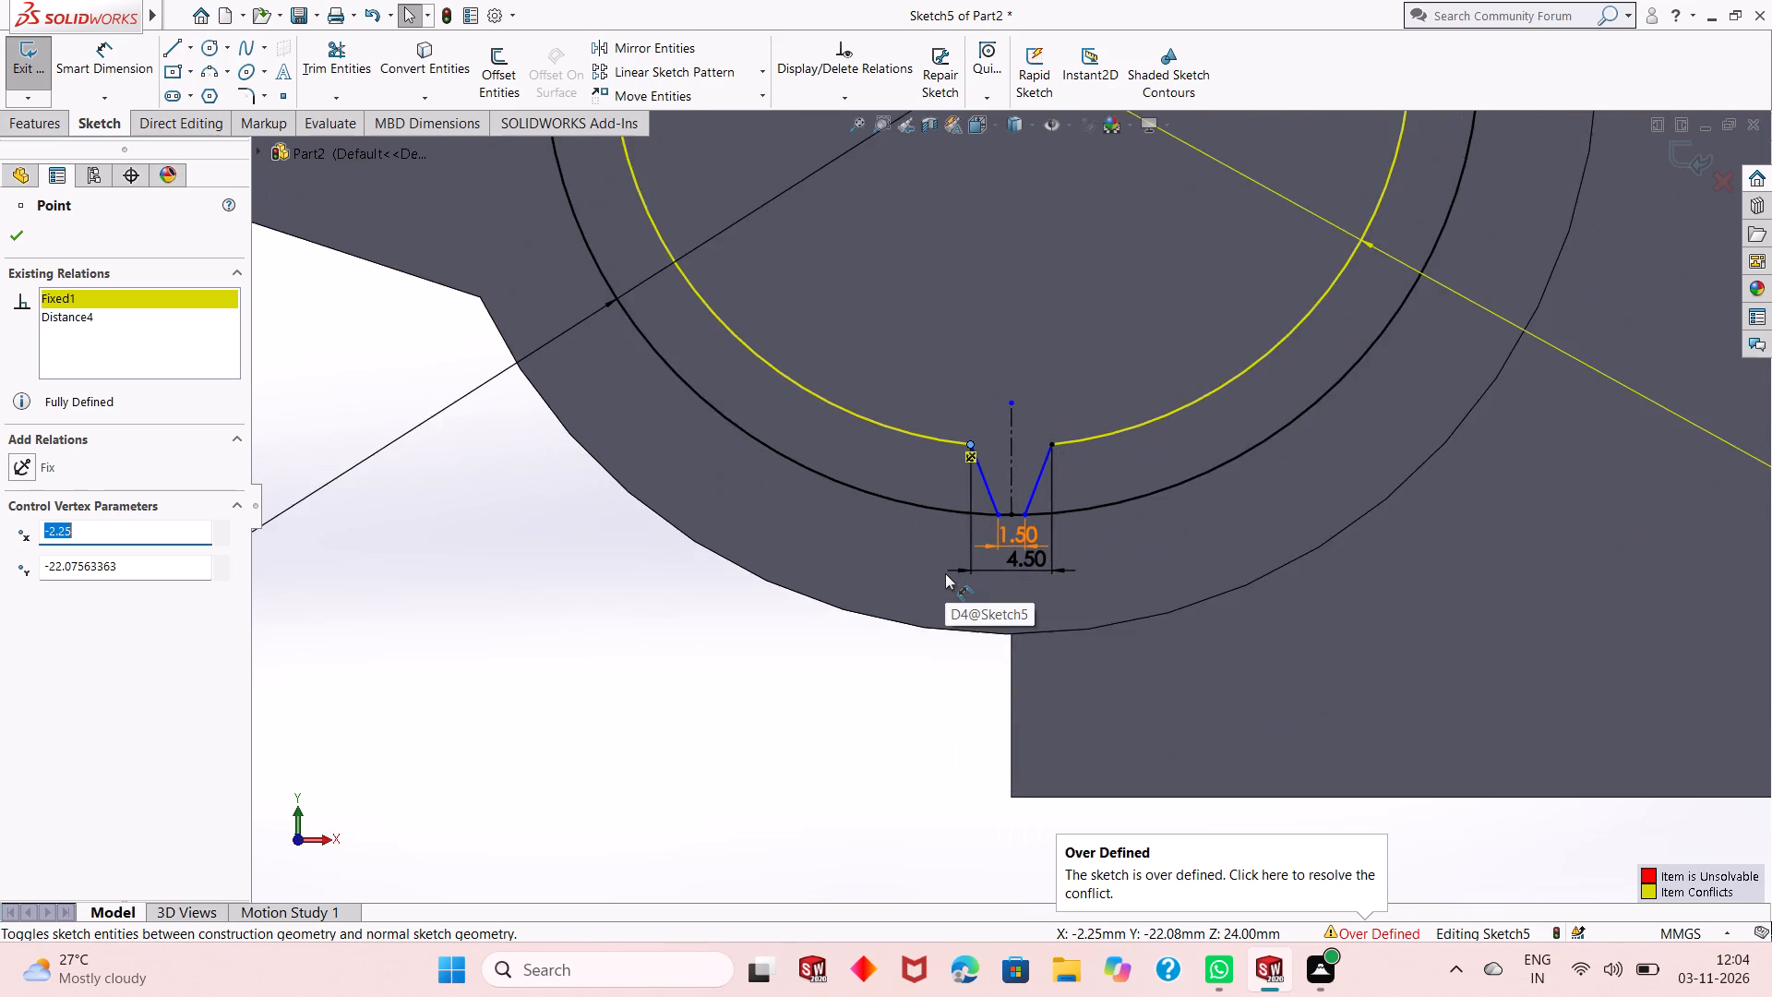
{"action": "scroll", "coordinate": [945, 573], "scroll_direction": "up", "scroll_amount": 1}
{"action": "right_click", "coordinate": [1700, 606]}
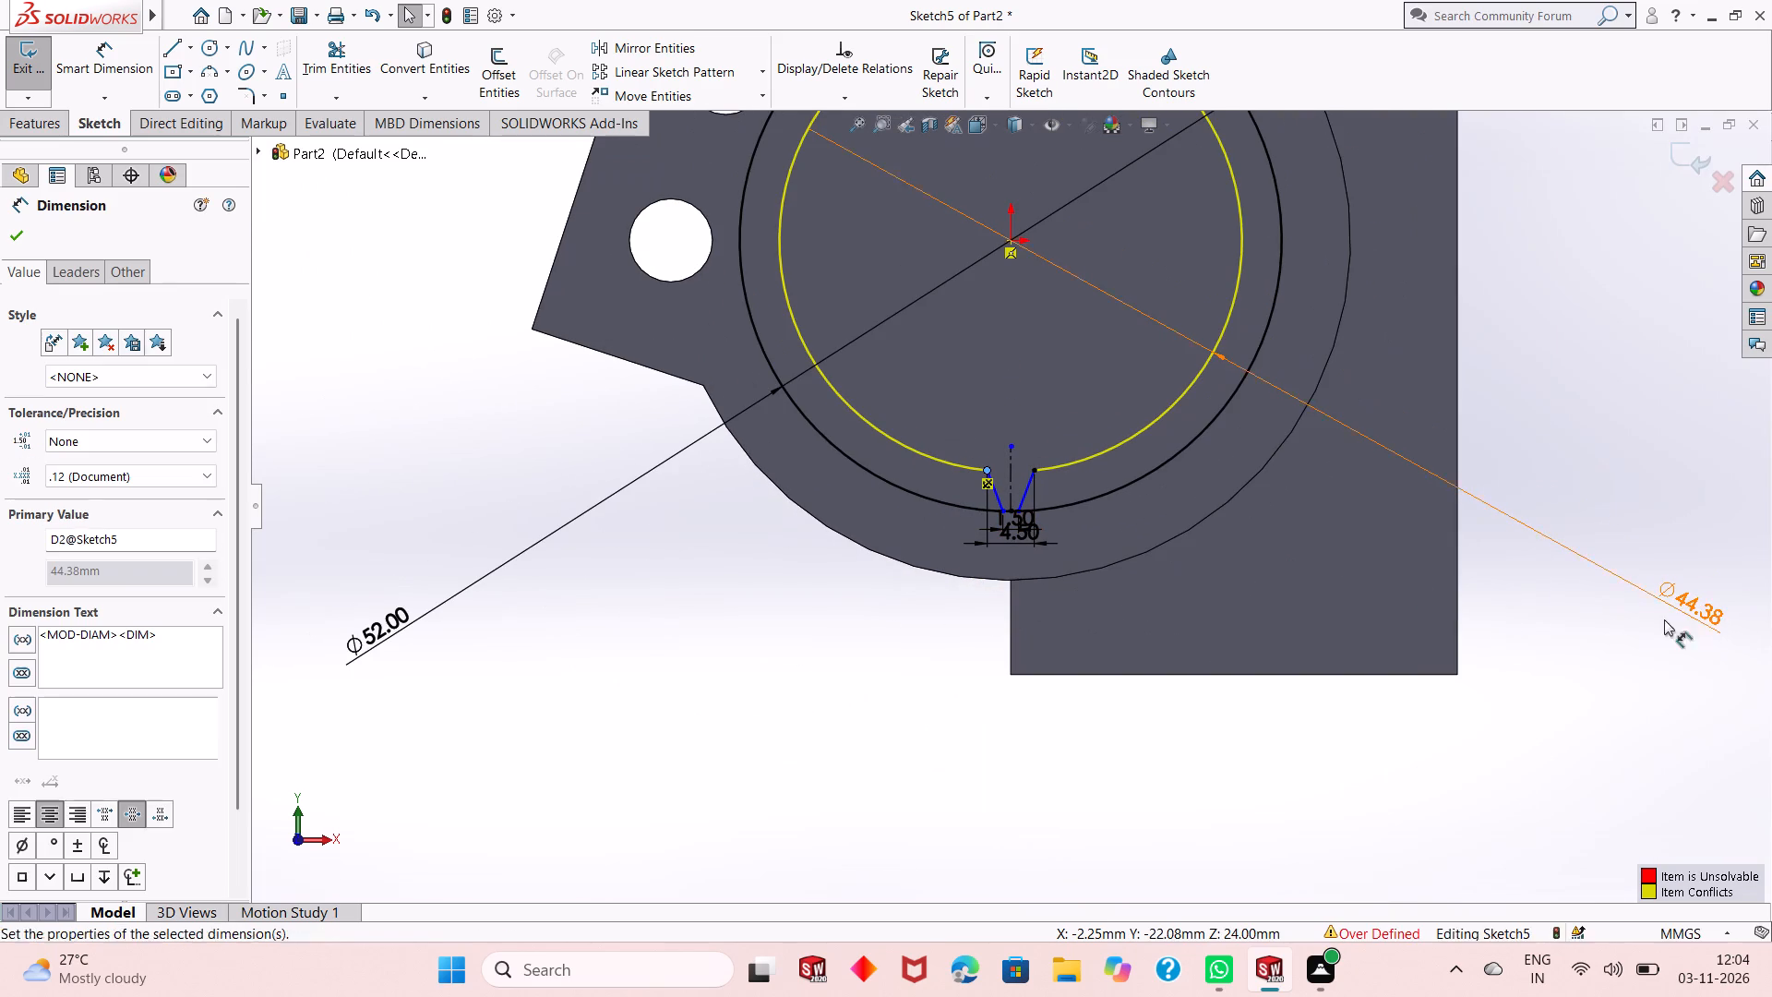
{"action": "left_click", "coordinate": [1498, 736]}
Fix the left diagonal's endpoint on the outer circle and delete the conflicting 52 mm diameter dimension.
{"action": "scroll", "coordinate": [1011, 396], "scroll_direction": "down", "scroll_amount": 3}
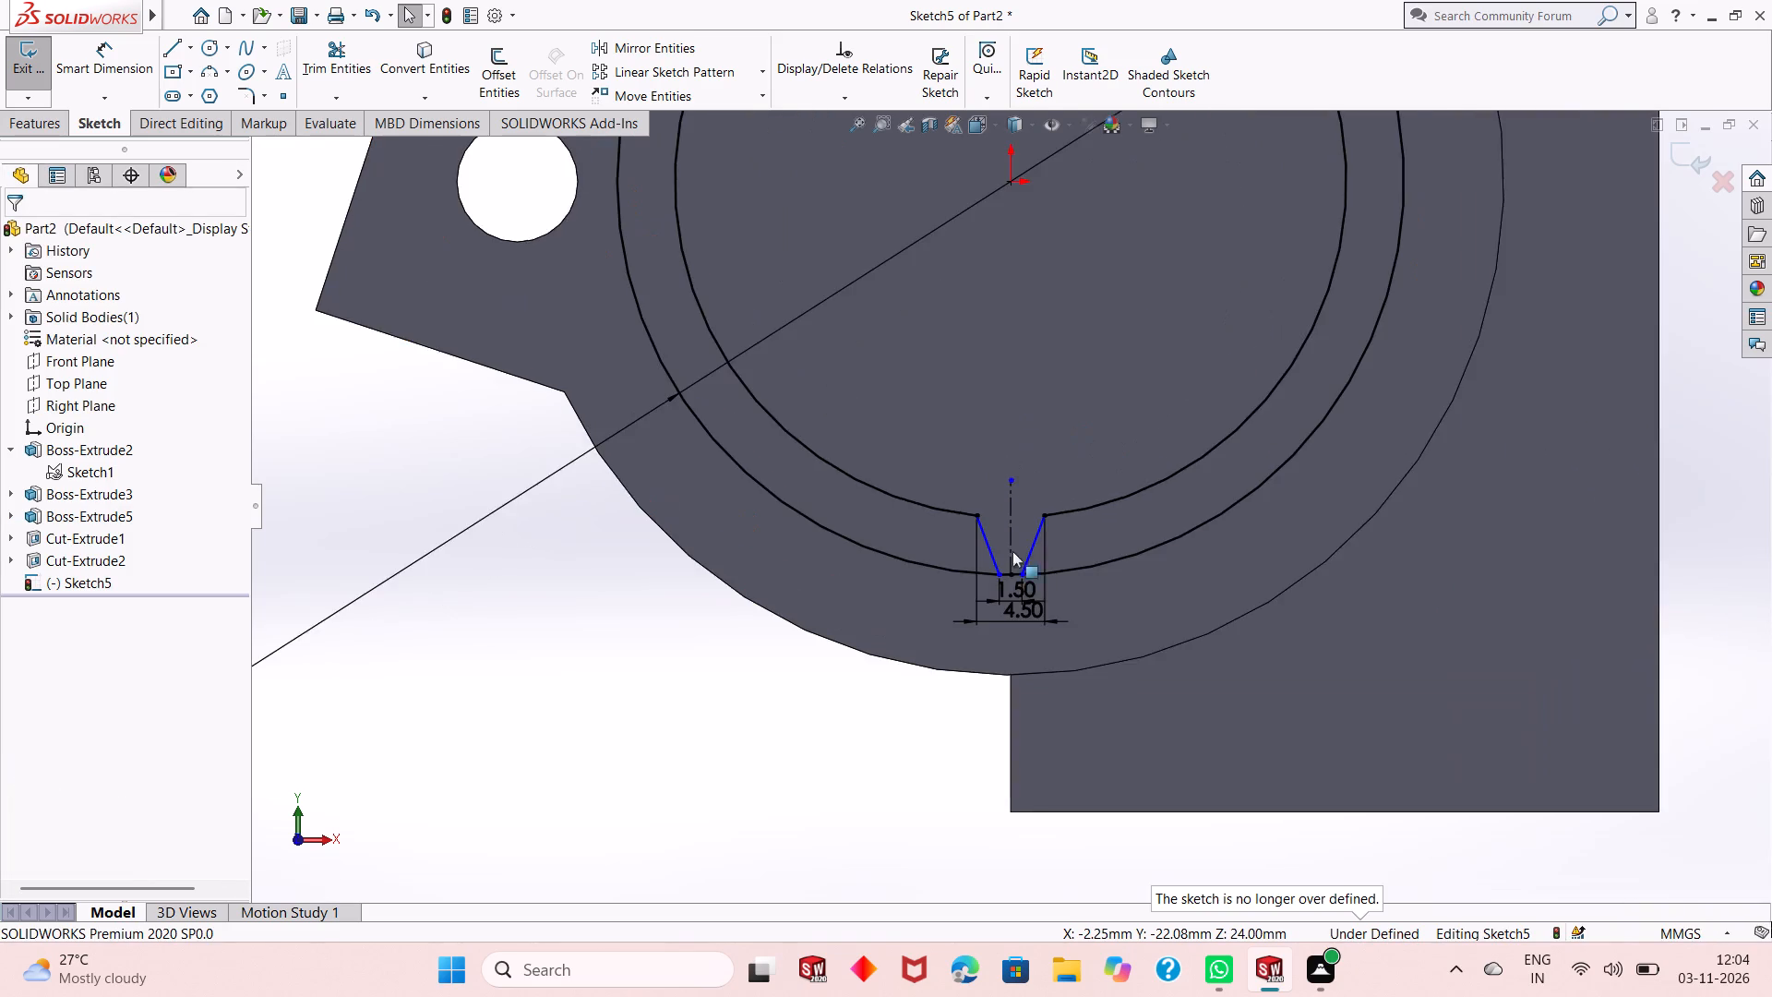
{"action": "scroll", "coordinate": [1000, 603], "scroll_direction": "down", "scroll_amount": 4}
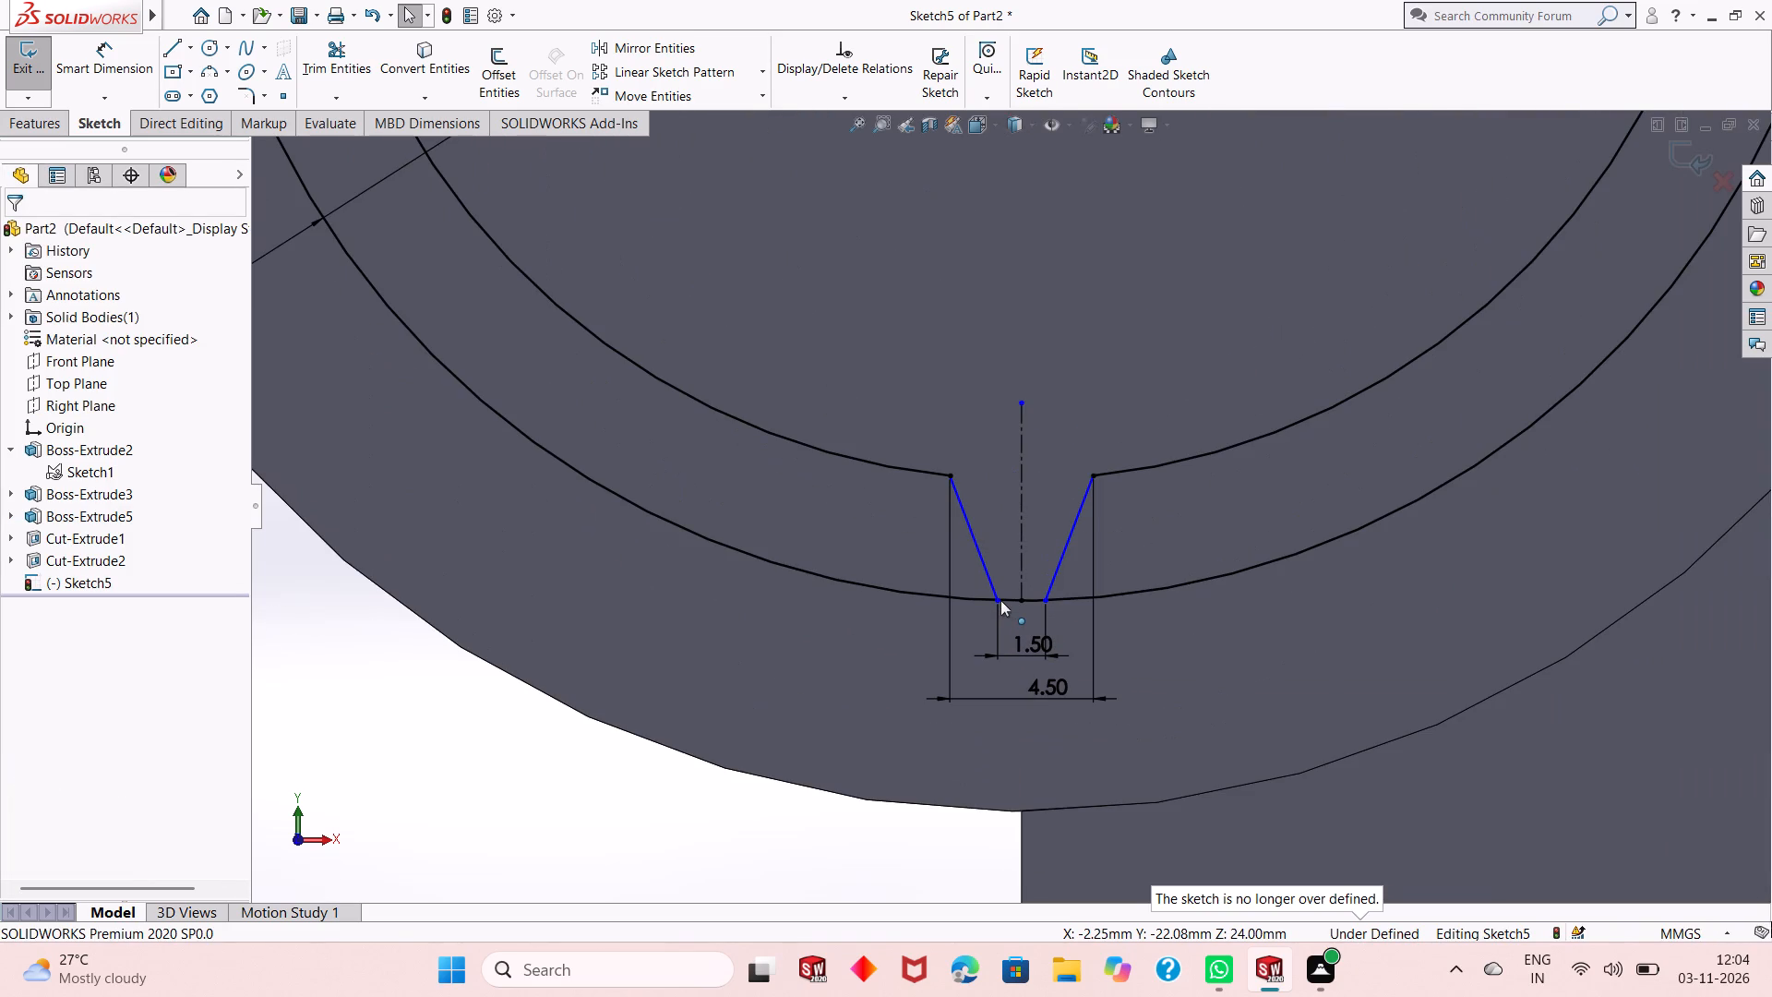
{"action": "left_click", "coordinate": [1000, 600]}
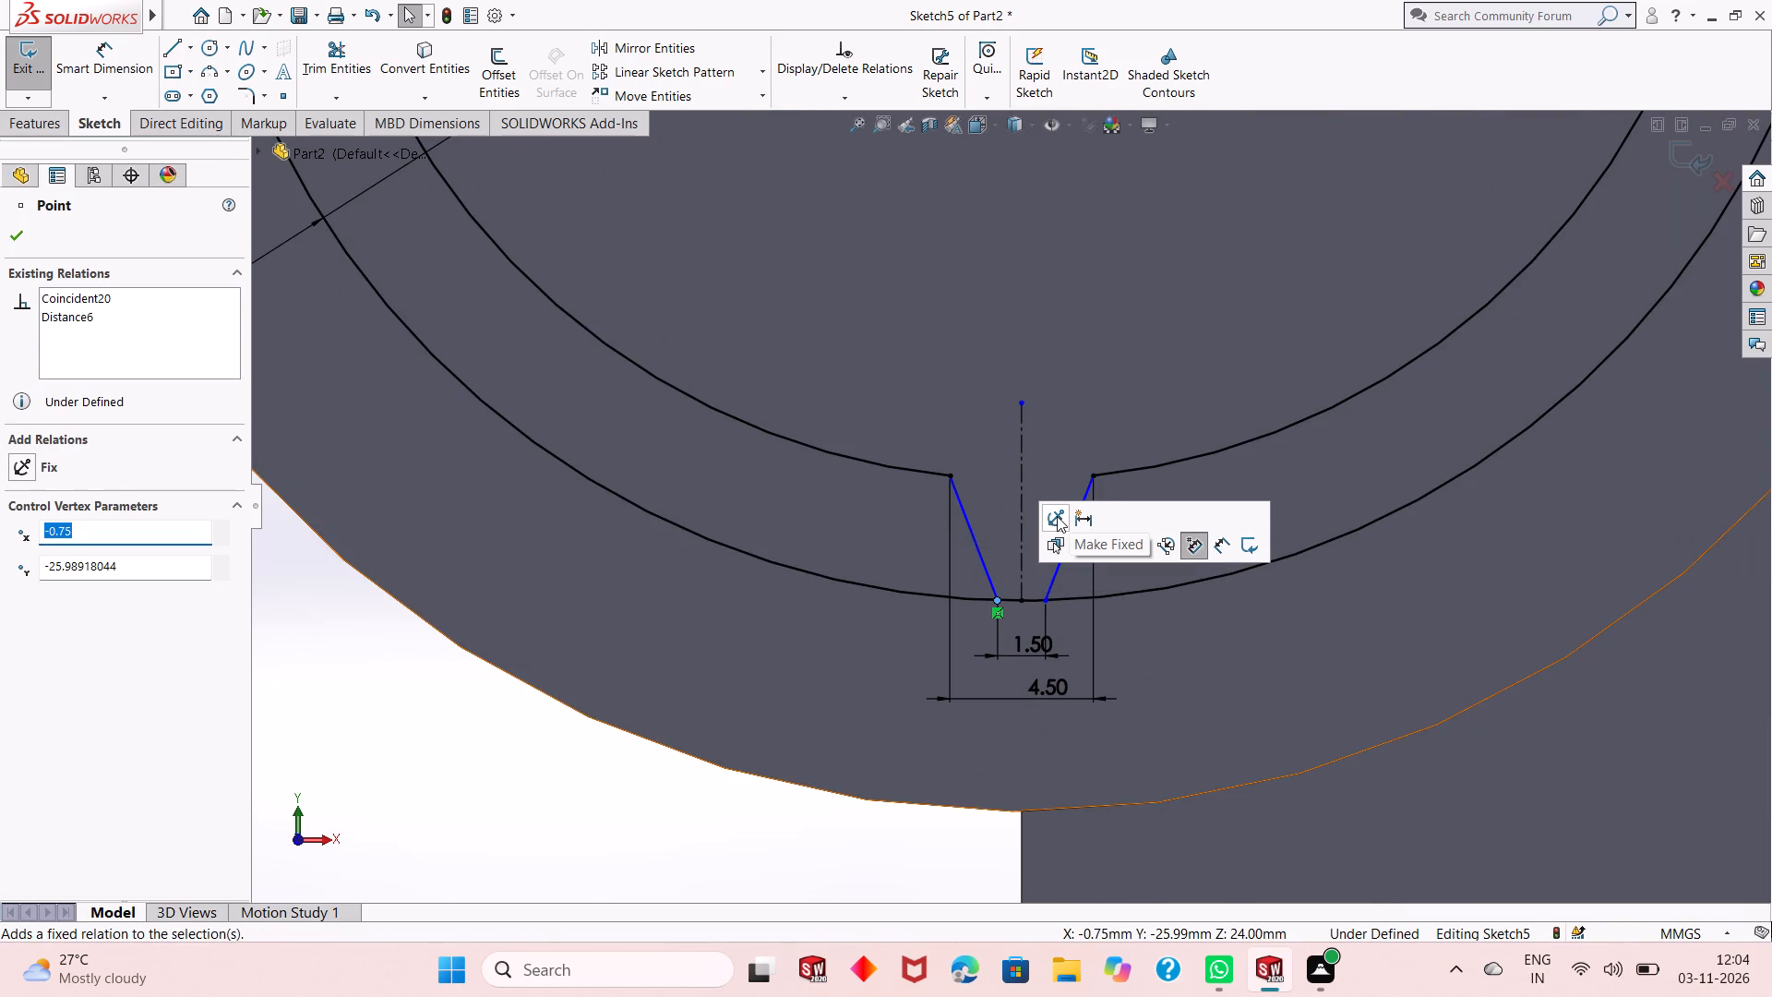
{"action": "left_click", "coordinate": [1057, 516]}
{"action": "scroll", "coordinate": [971, 653], "scroll_direction": "up", "scroll_amount": 6}
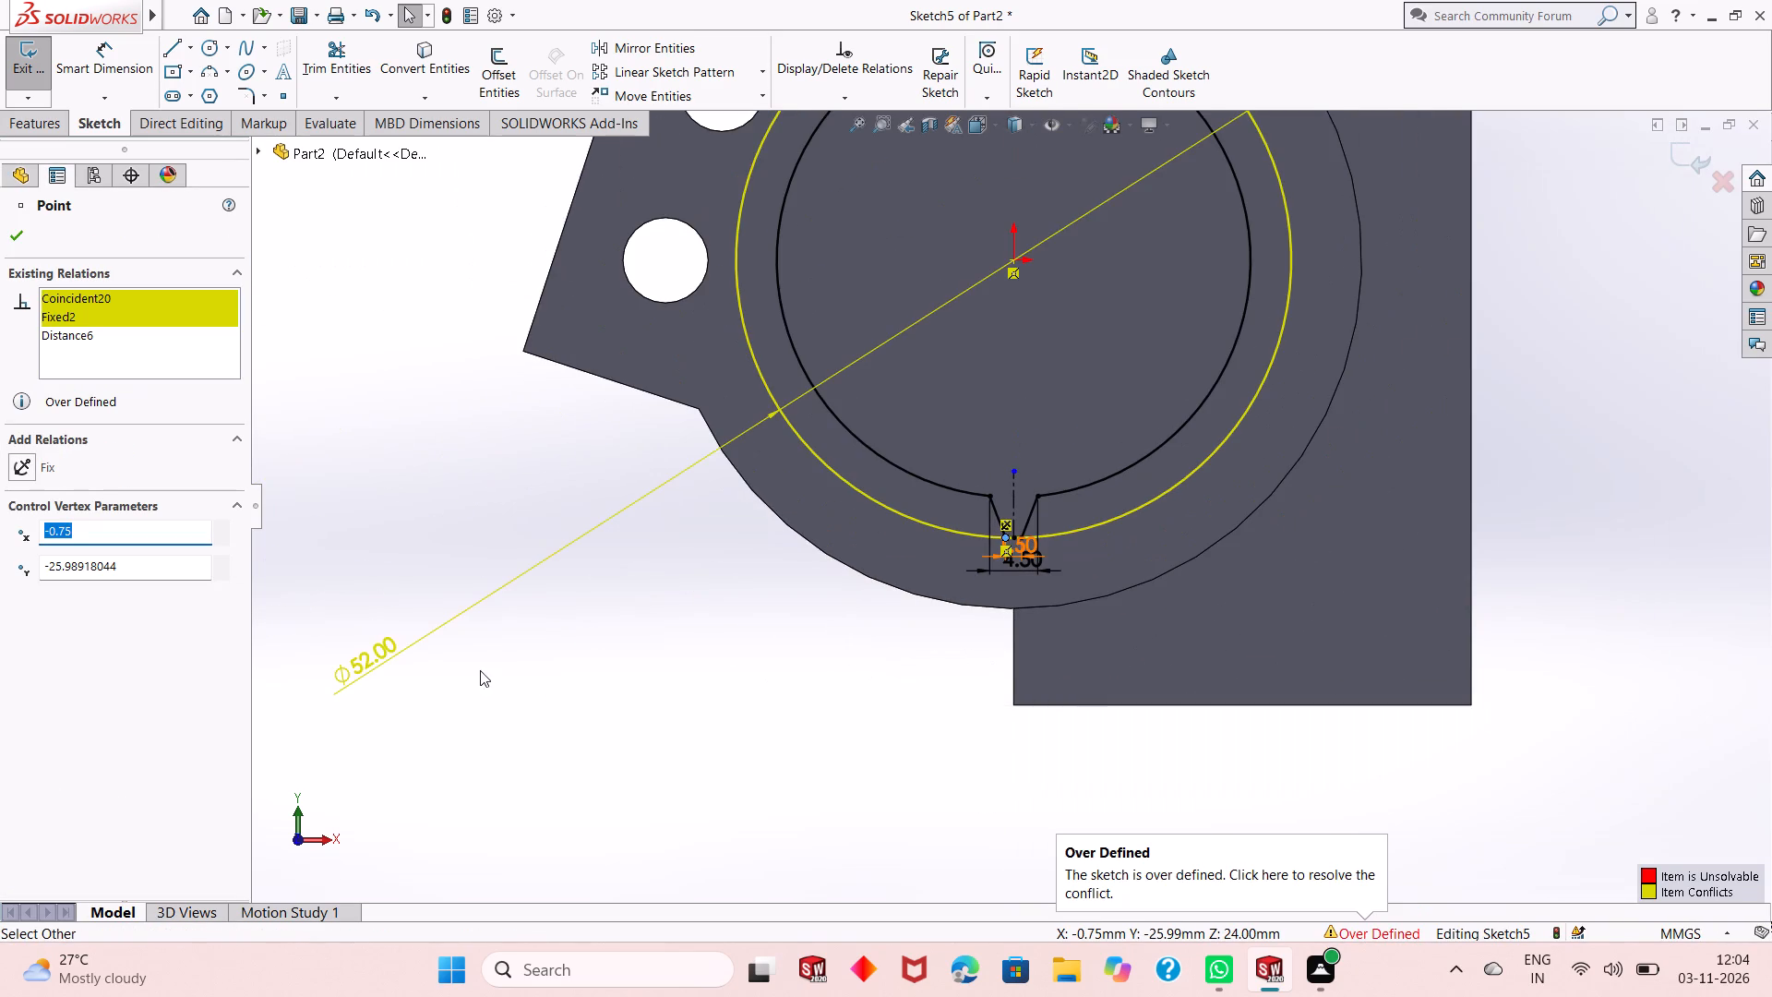
{"action": "right_click", "coordinate": [364, 662]}
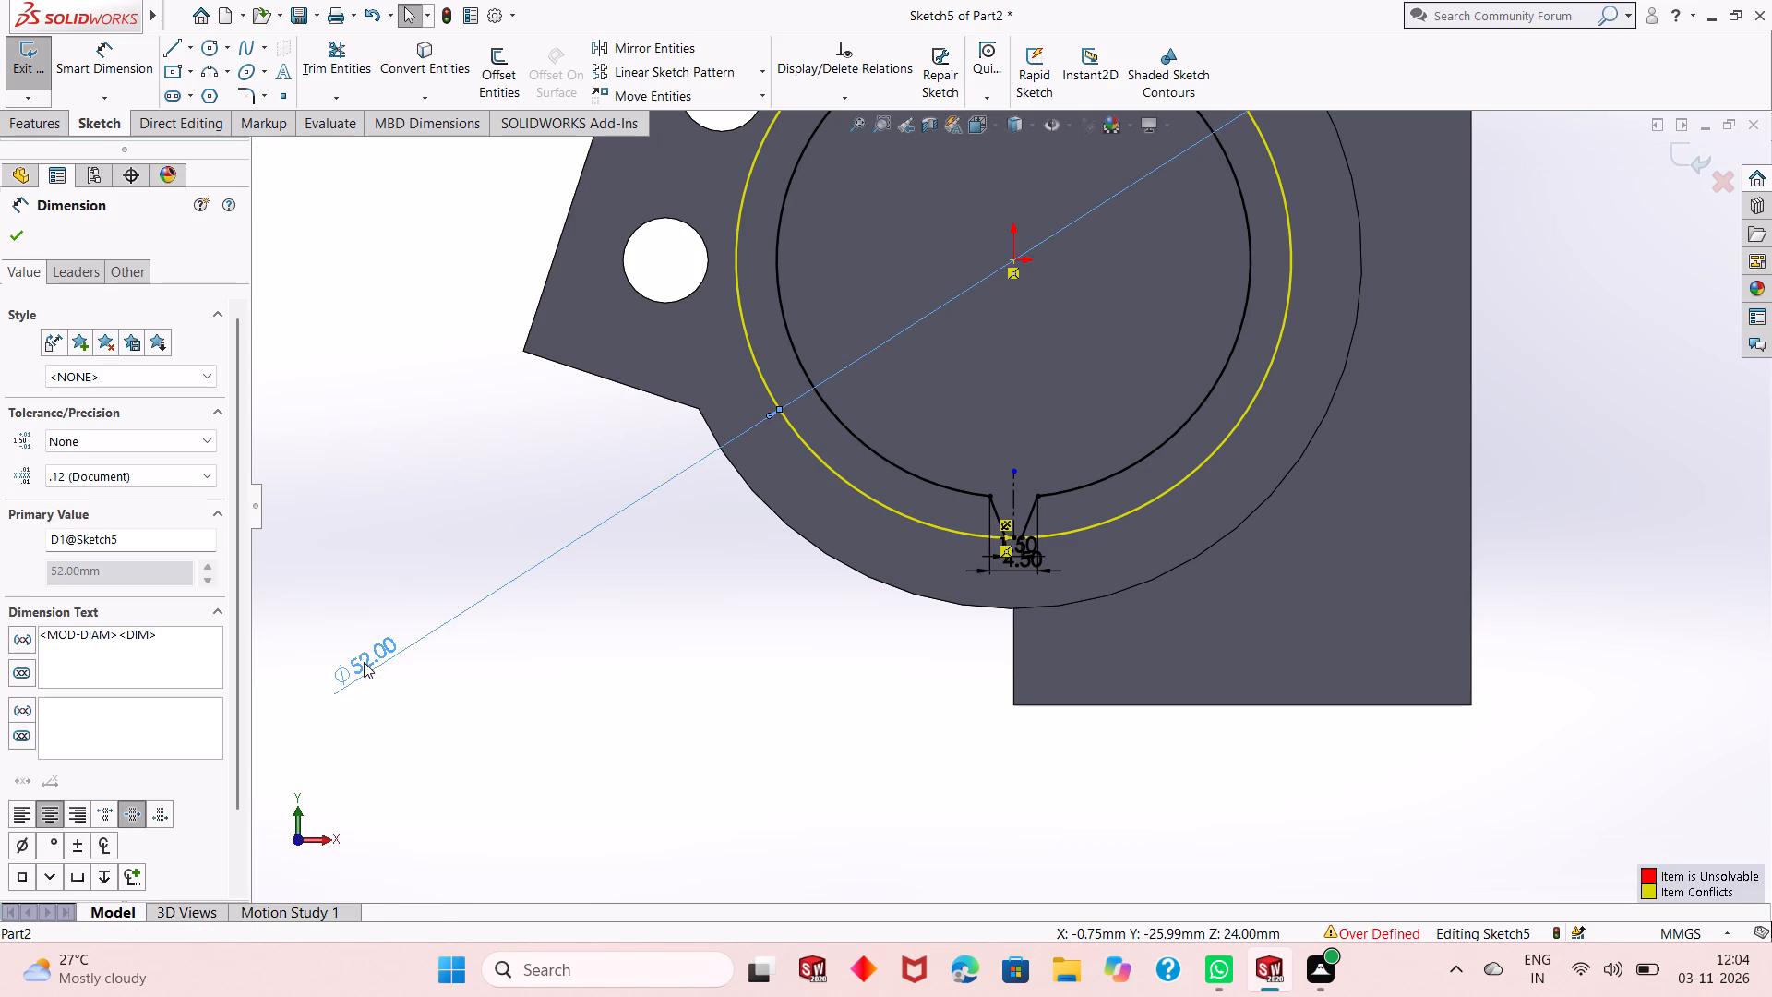
{"action": "left_click", "coordinate": [424, 743]}
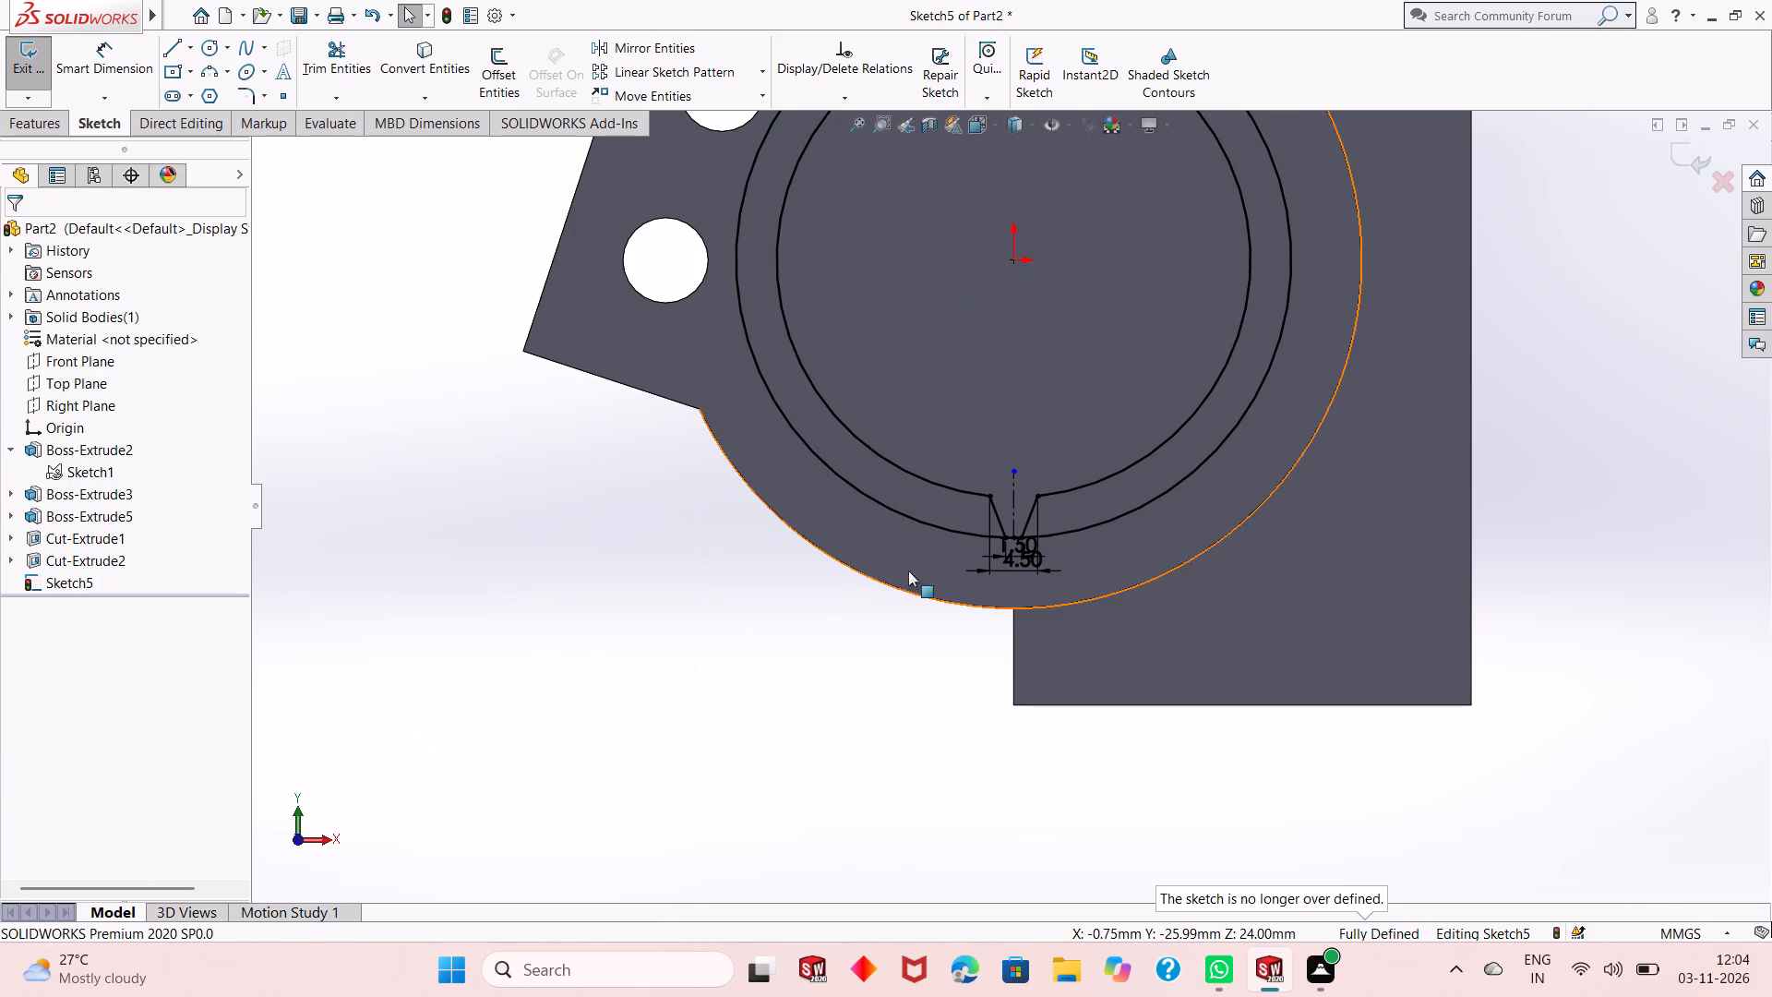
Move the 4.50 mm and 1.50 mm slot width dimensions farther below the slot, keeping them apart.
{"action": "scroll", "coordinate": [1041, 510], "scroll_direction": "down", "scroll_amount": 7}
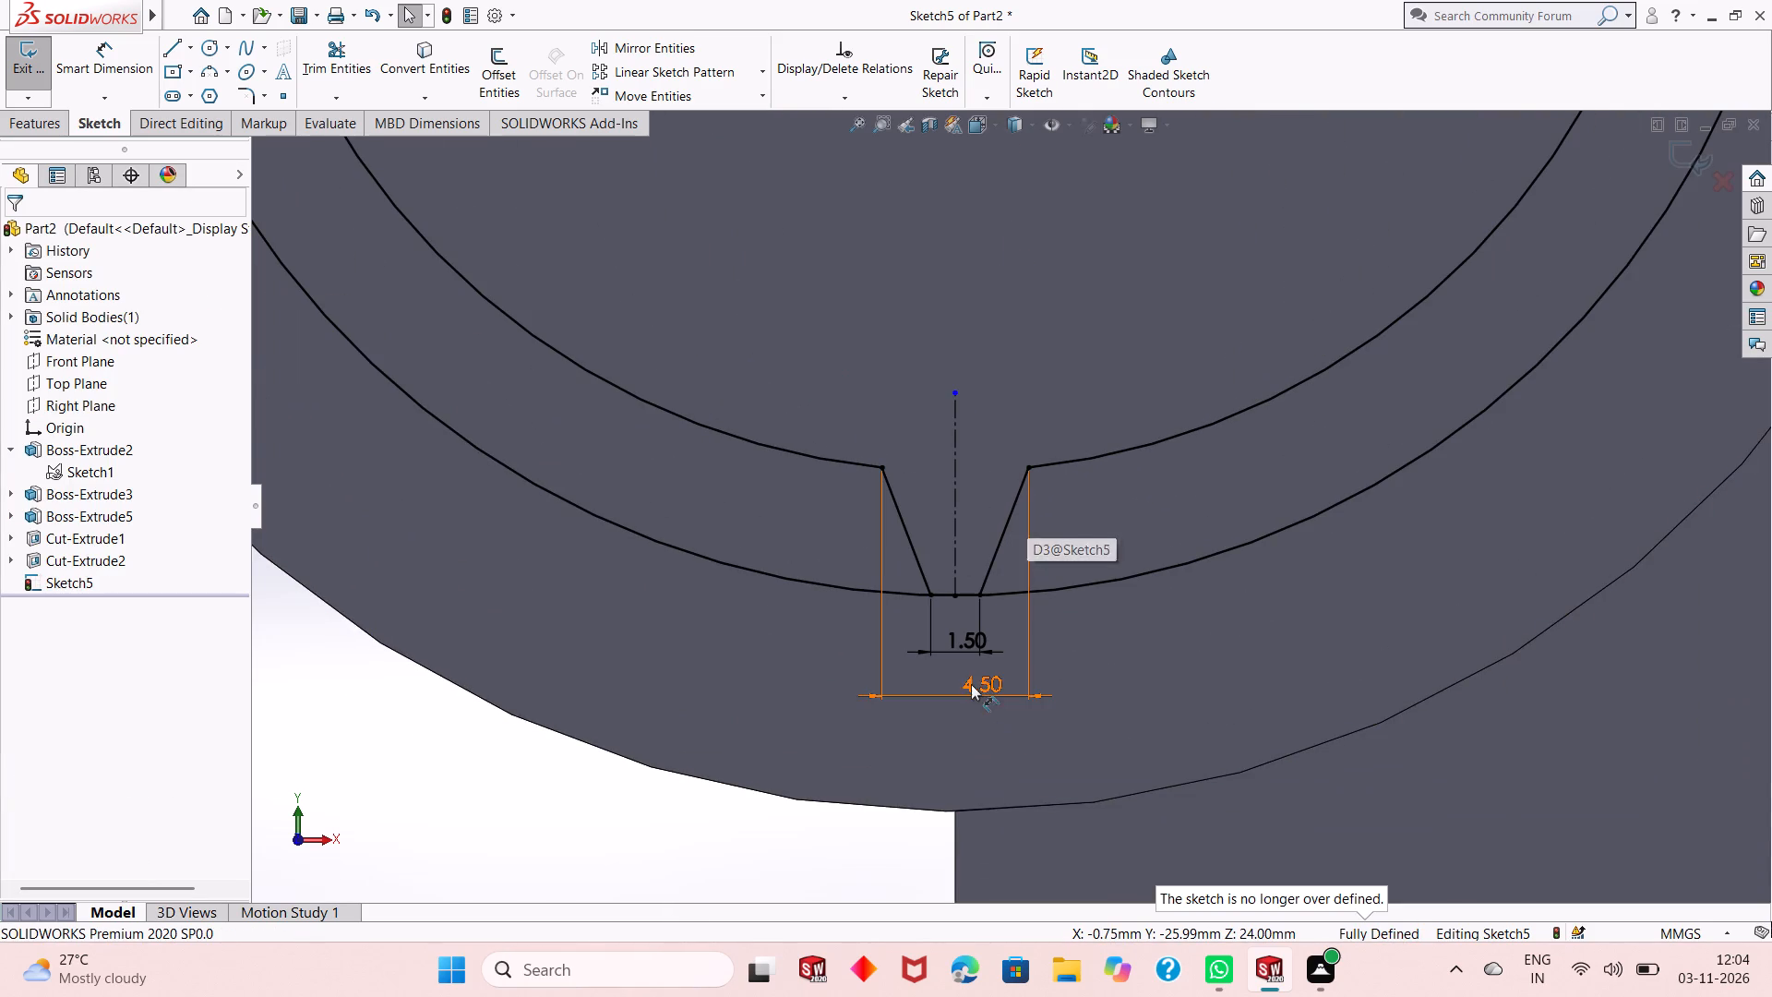
{"action": "left_click_drag", "start_coordinate": [972, 682], "coordinate": [955, 815]}
{"action": "left_click_drag", "start_coordinate": [982, 635], "coordinate": [980, 671]}
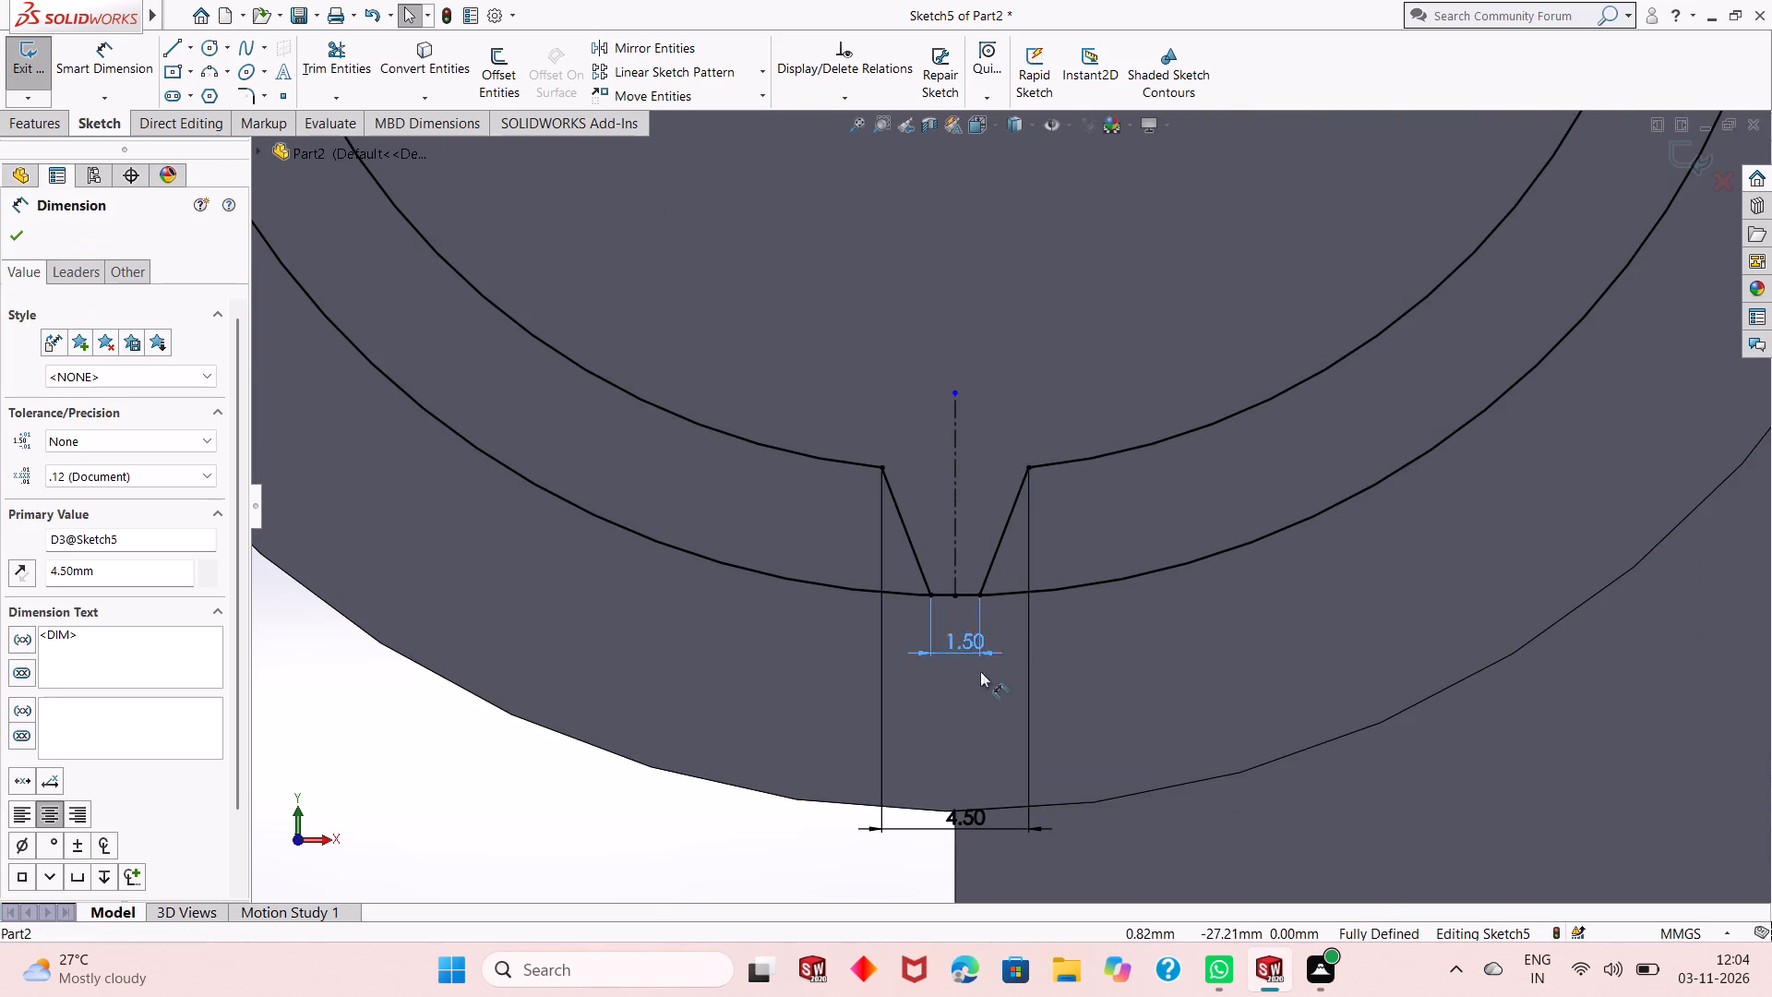
{"action": "left_click_drag", "start_coordinate": [980, 671], "coordinate": [980, 755]}
{"action": "scroll", "coordinate": [936, 713], "scroll_direction": "up", "scroll_amount": 6}
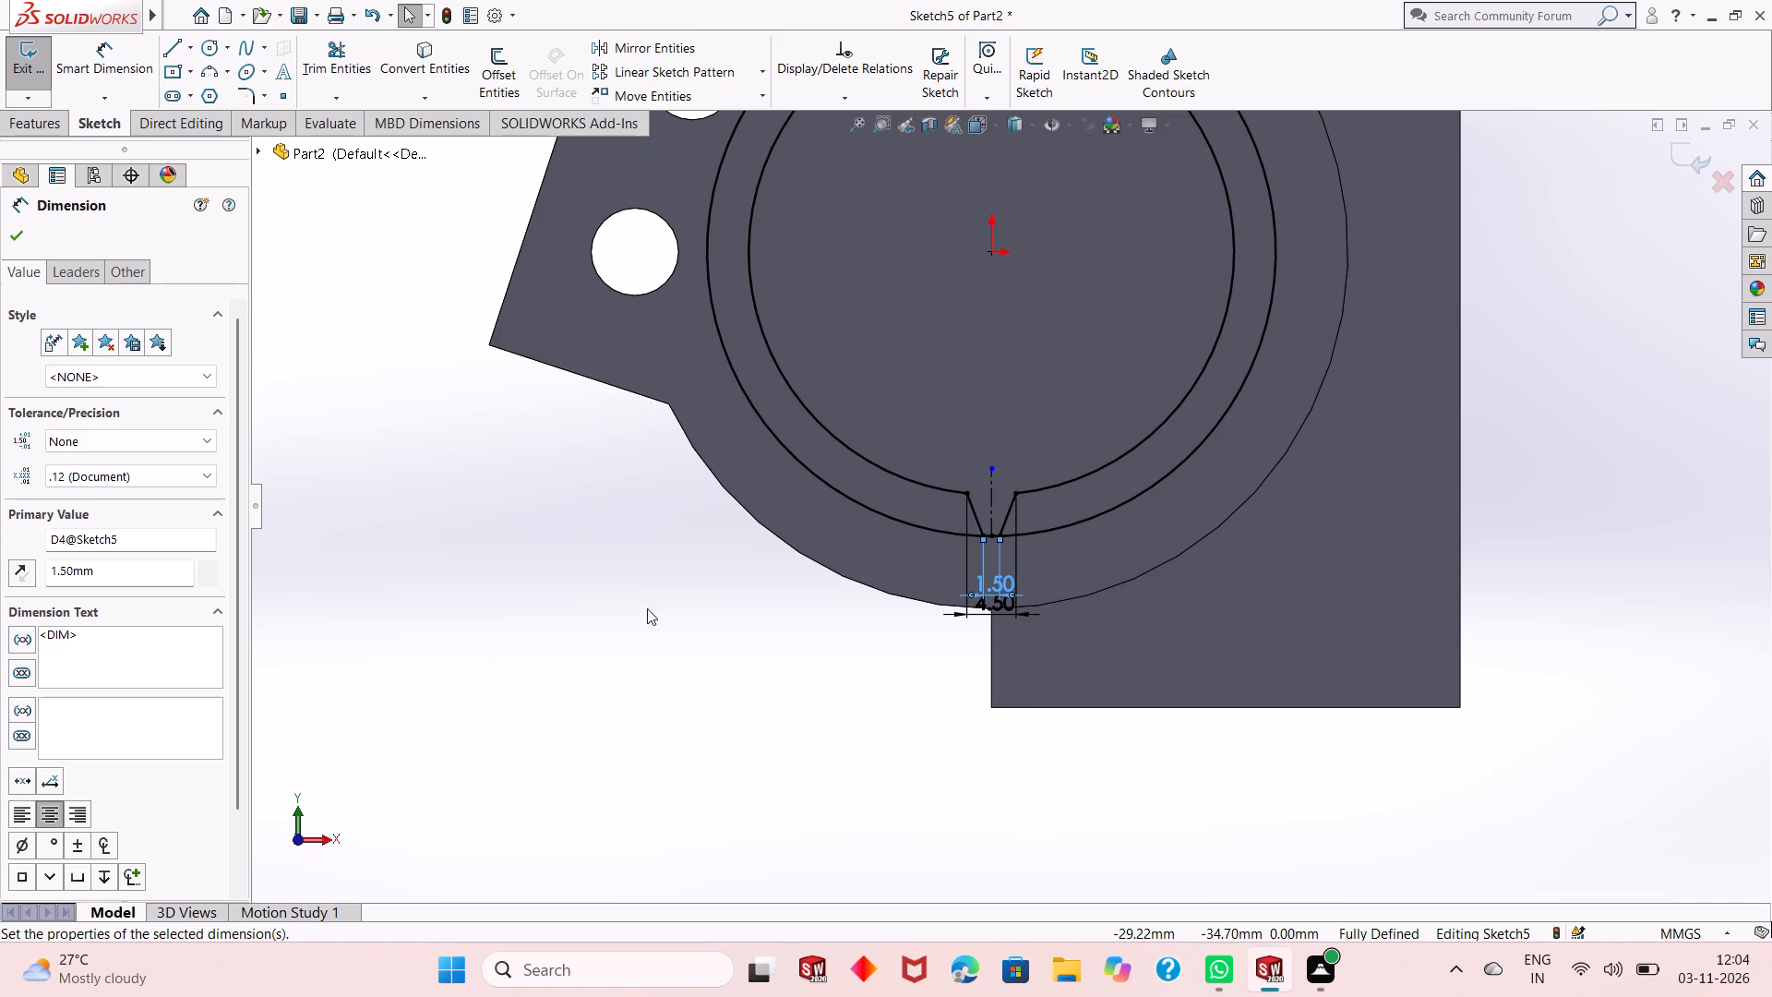
{"action": "right_click", "coordinate": [449, 472]}
{"action": "left_click", "coordinate": [419, 510]}
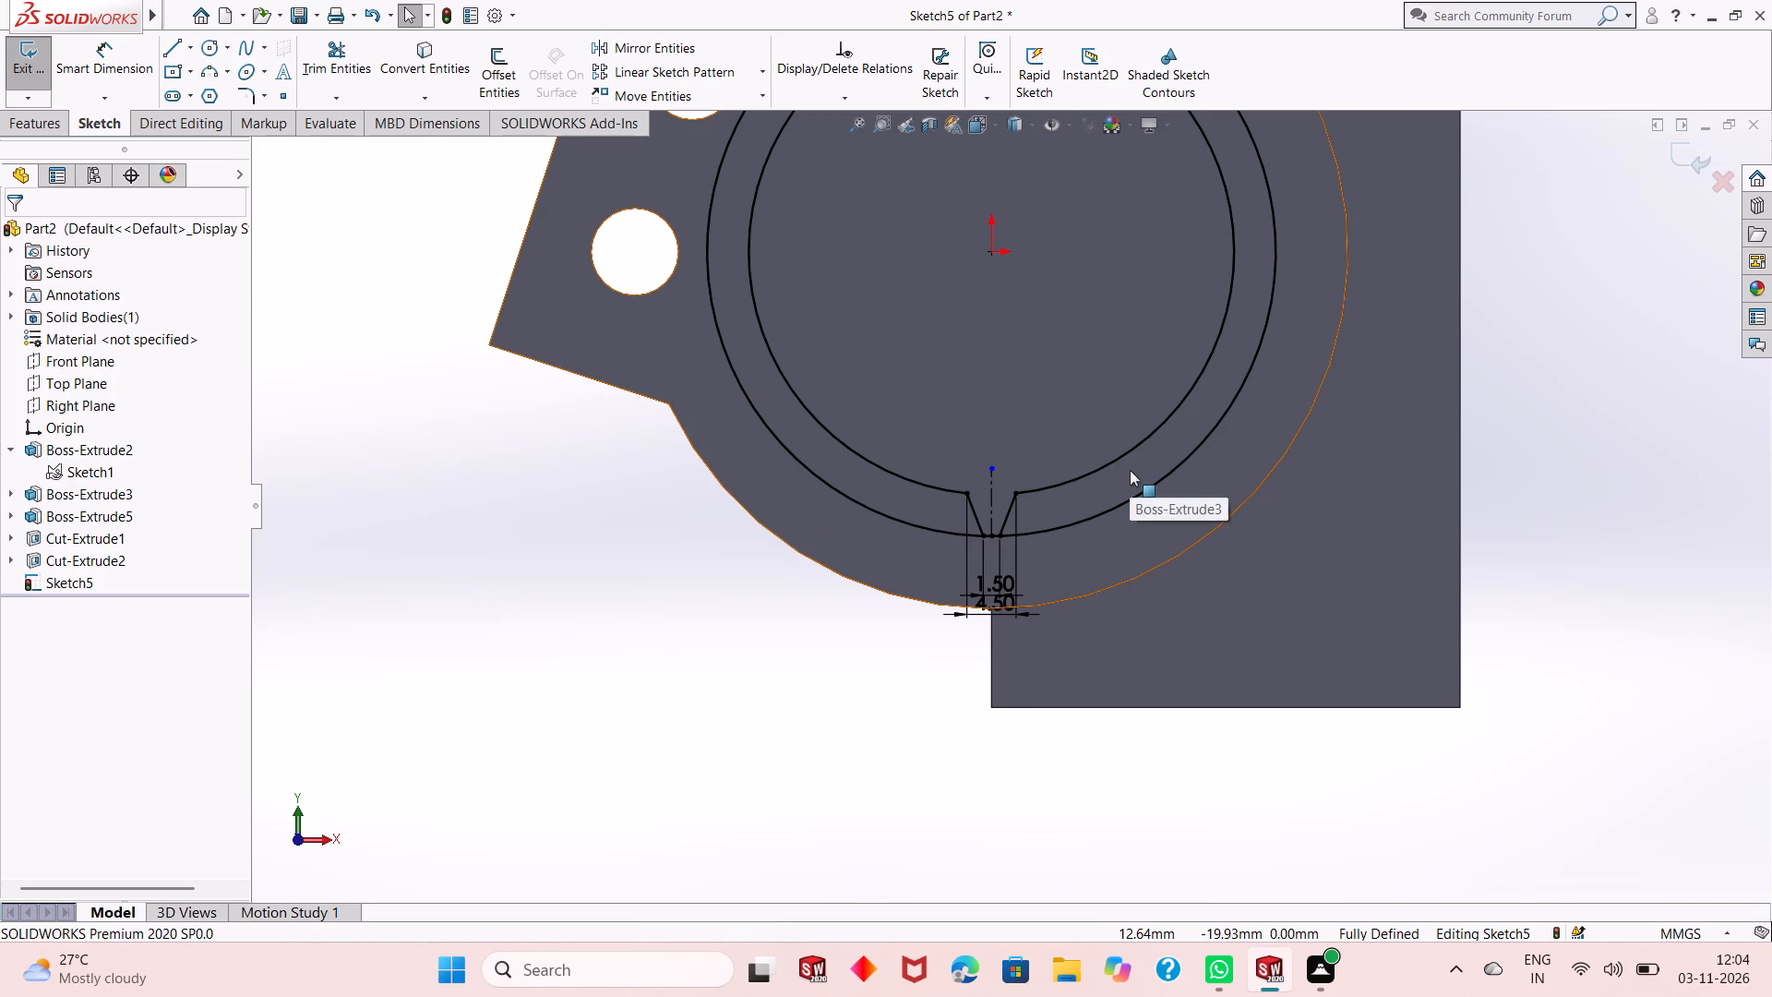
Circular-pattern the tapered slot's two diagonal lines about the origin, with 24 equally spaced instances over 360 degrees.
{"action": "scroll", "coordinate": [991, 505], "scroll_direction": "down", "scroll_amount": 2}
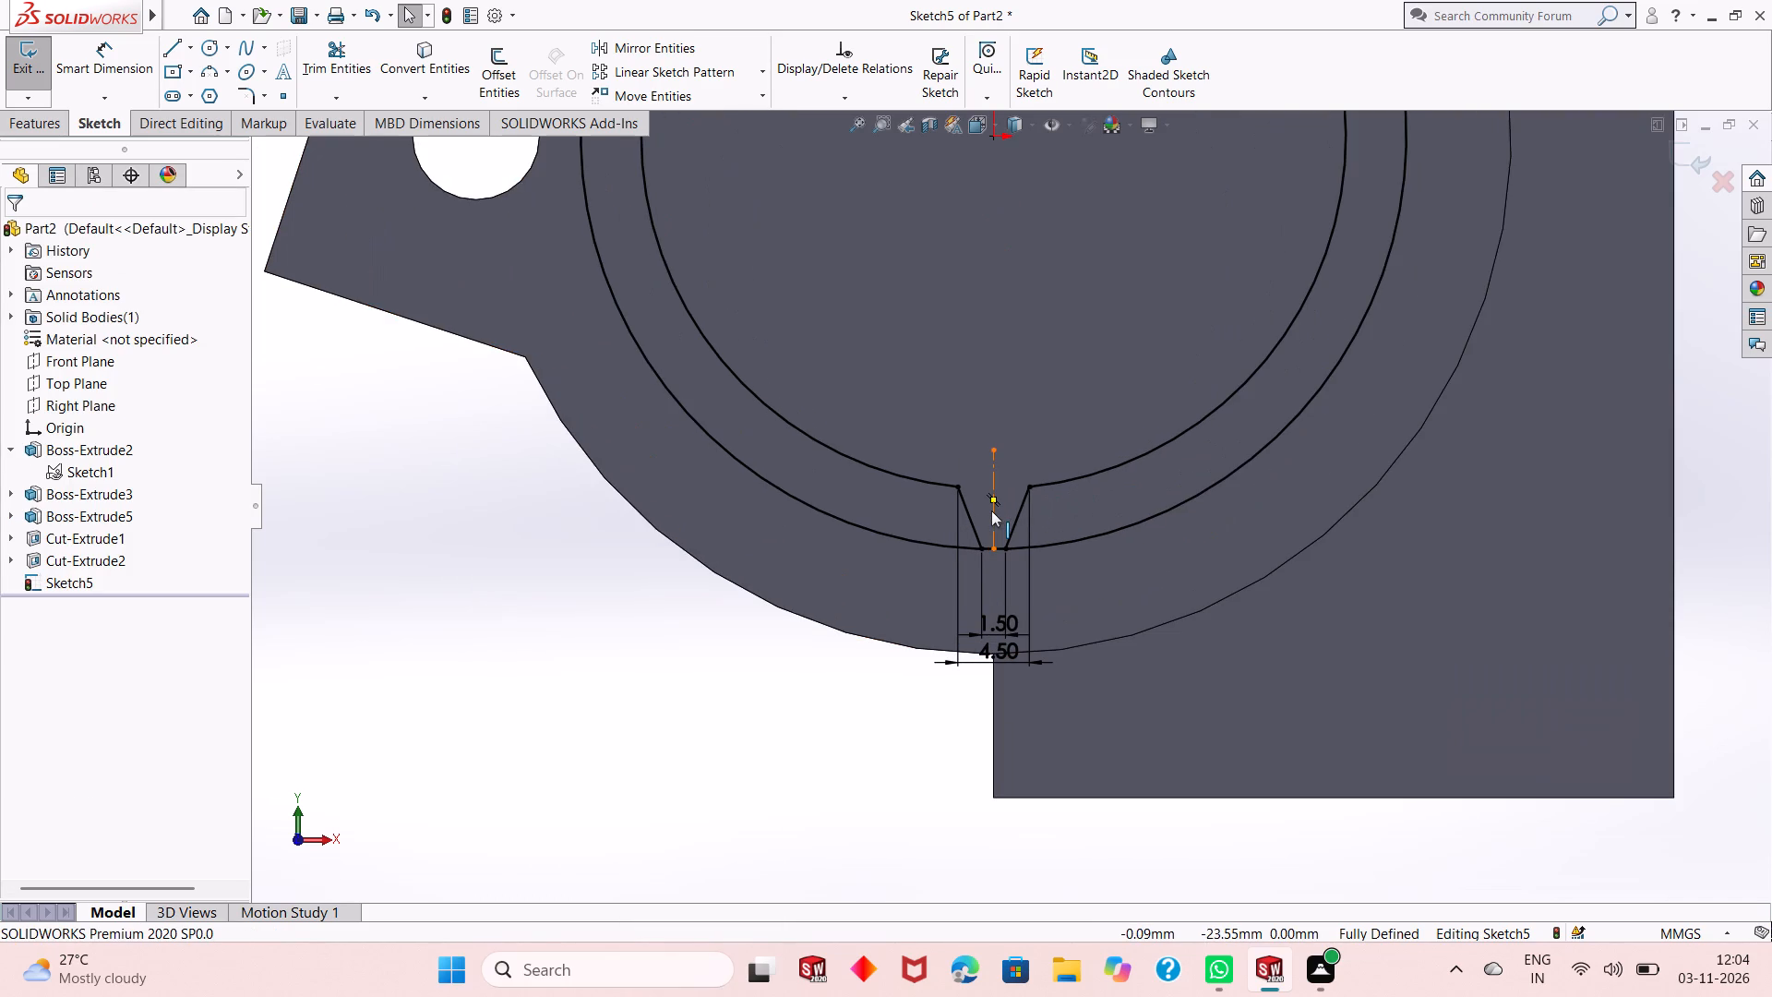
{"action": "scroll", "coordinate": [992, 486], "scroll_direction": "down", "scroll_amount": 3}
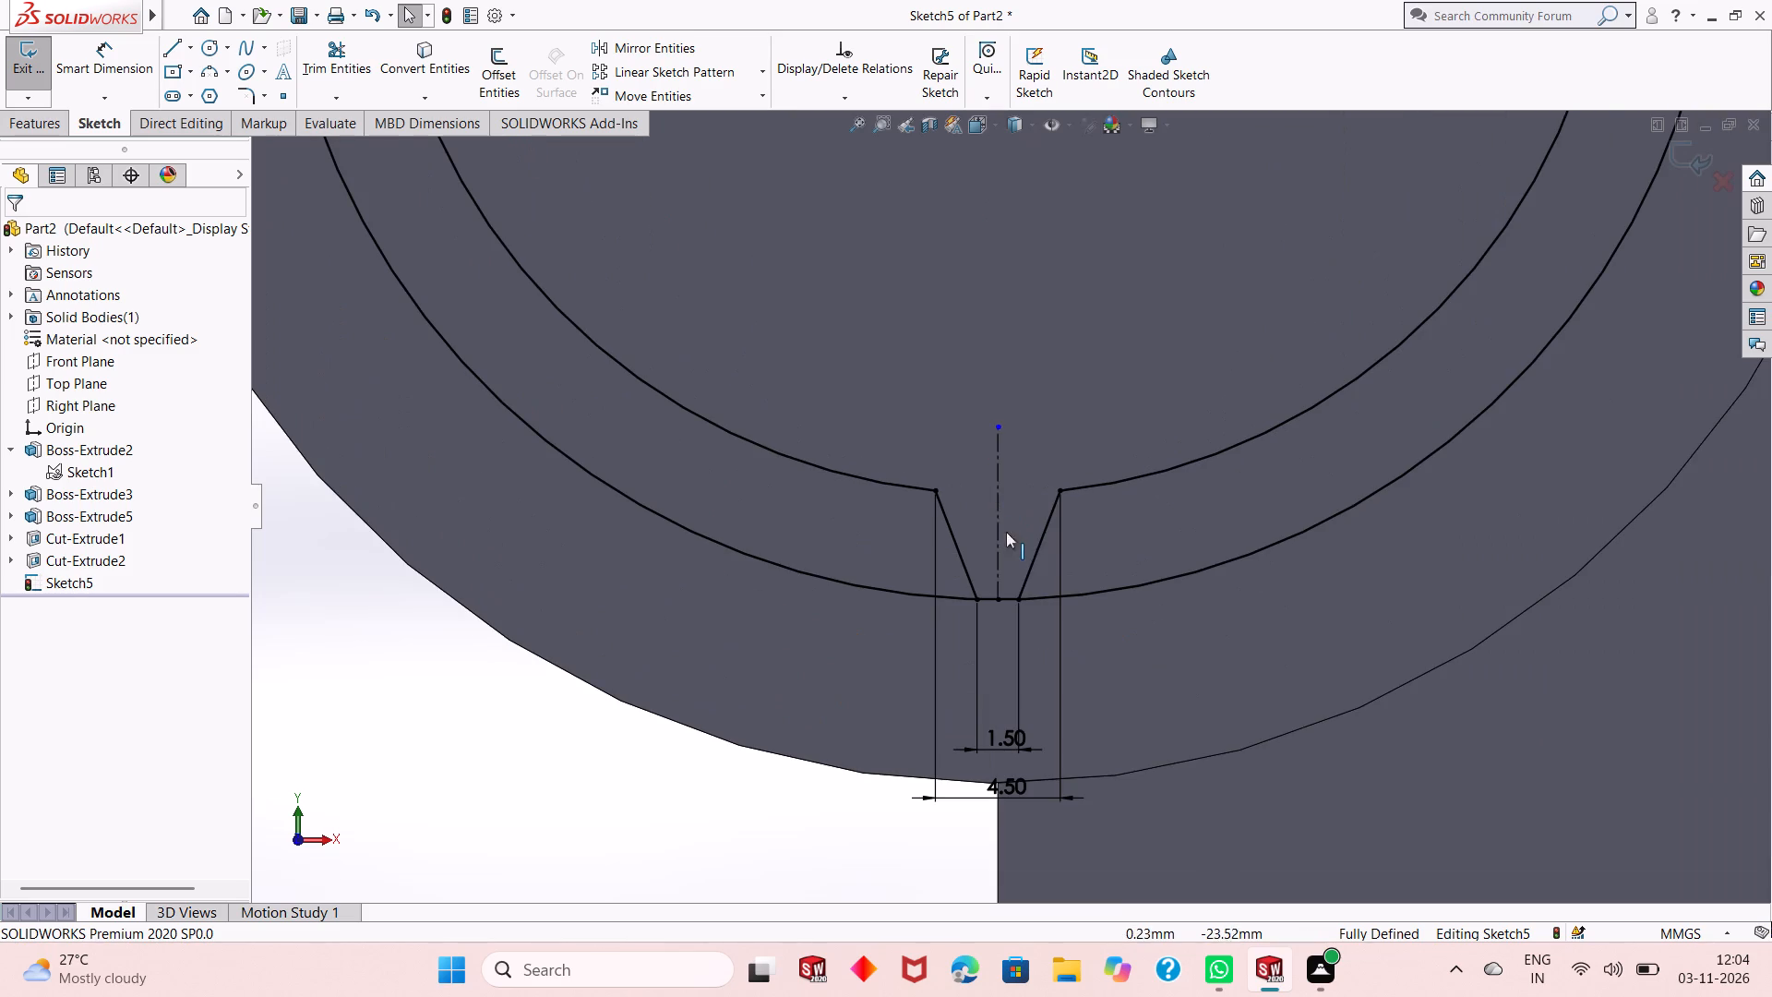
{"action": "left_click", "coordinate": [1037, 560]}
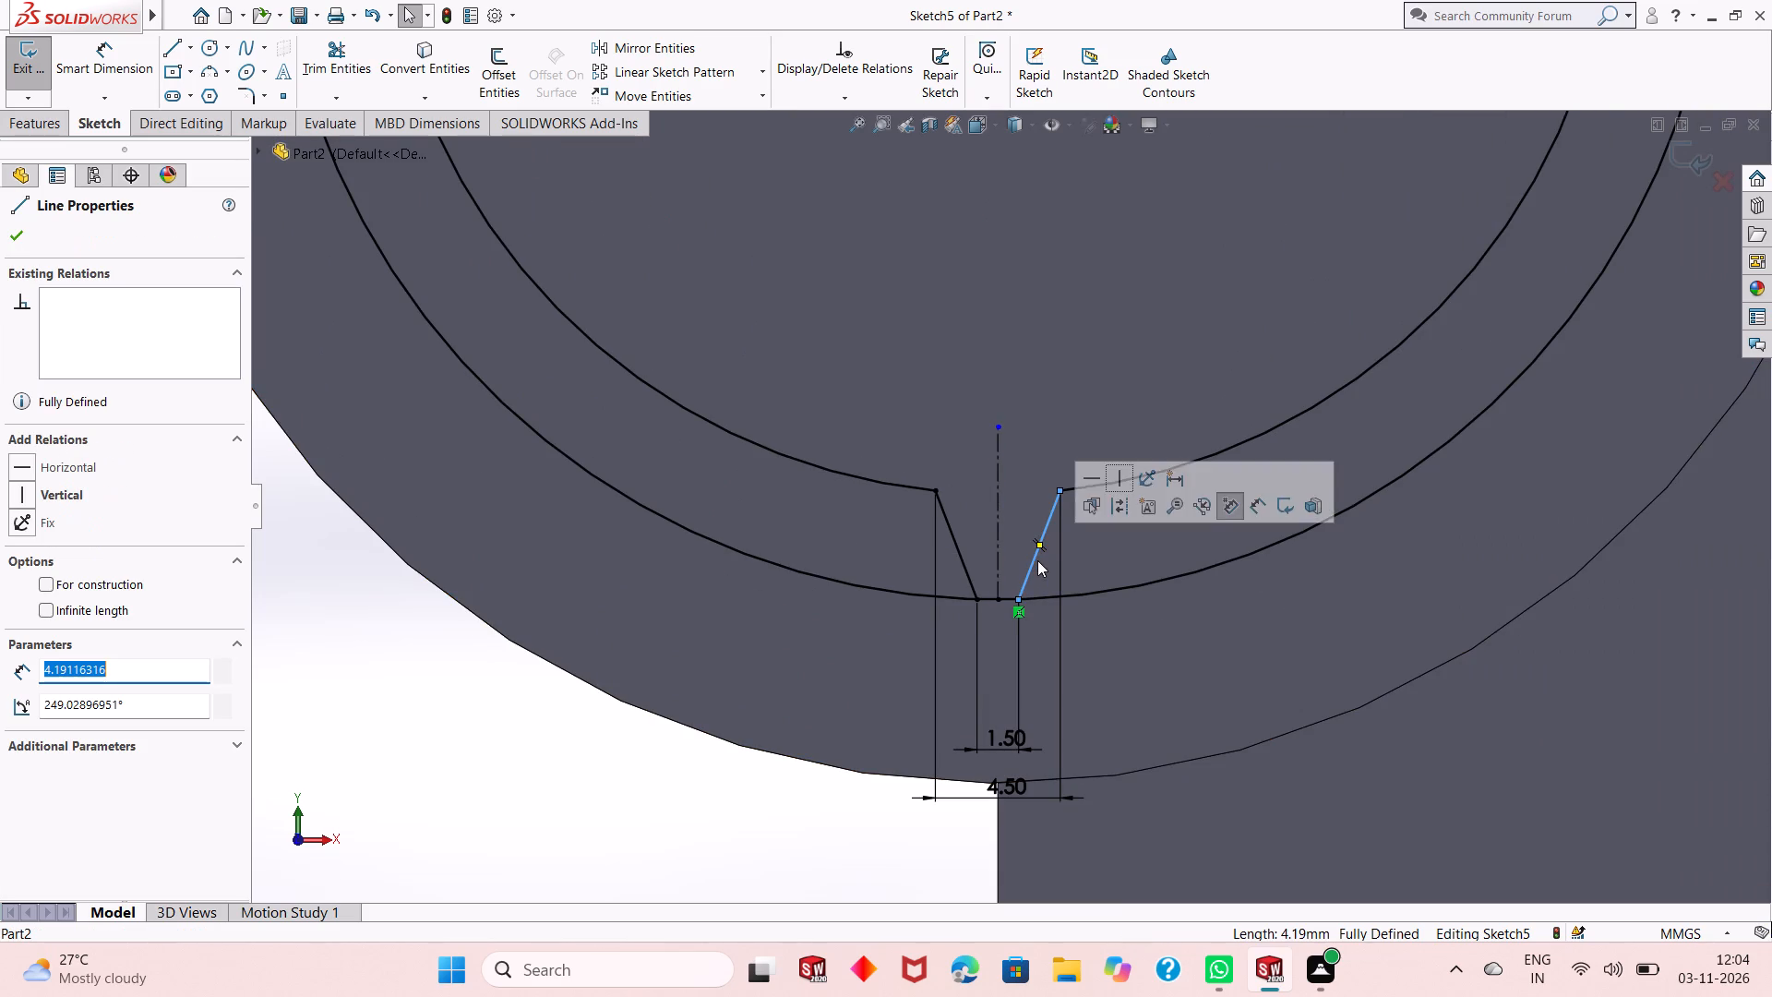
{"action": "left_click", "coordinate": [964, 561], "text": "ctrl"}
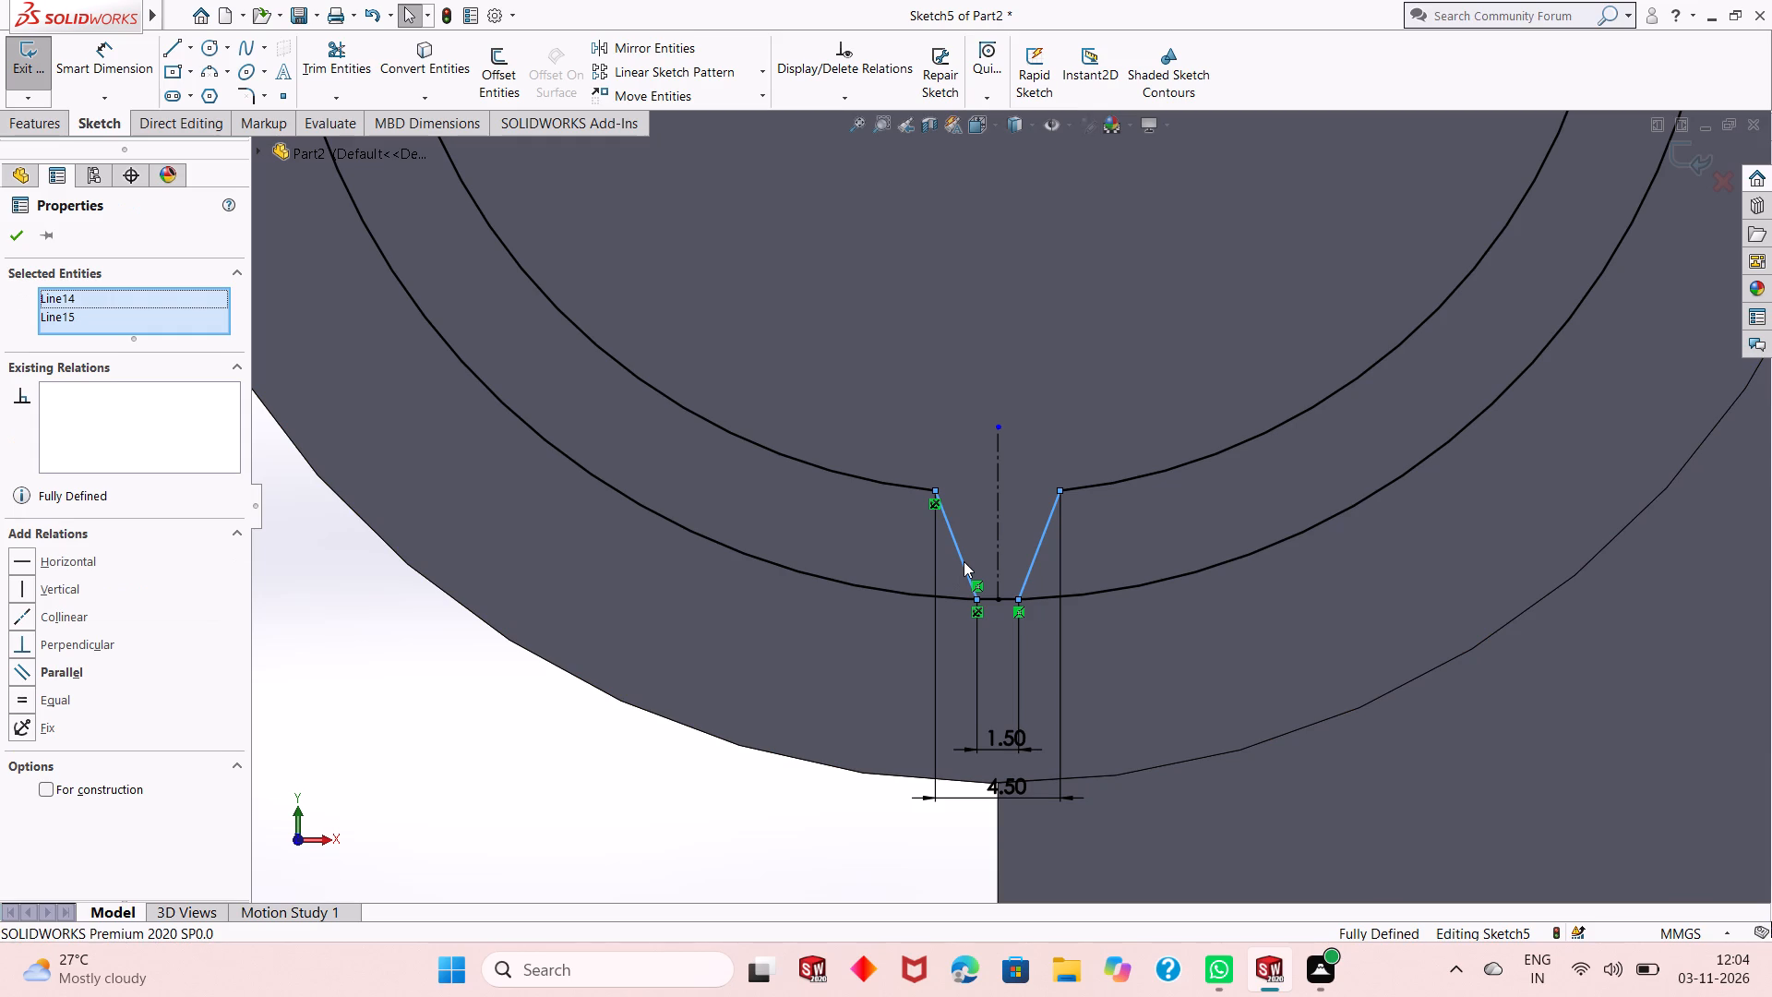
{"action": "scroll", "coordinate": [956, 571], "scroll_direction": "down", "scroll_amount": 1}
{"action": "scroll", "coordinate": [956, 571], "scroll_direction": "up", "scroll_amount": 3}
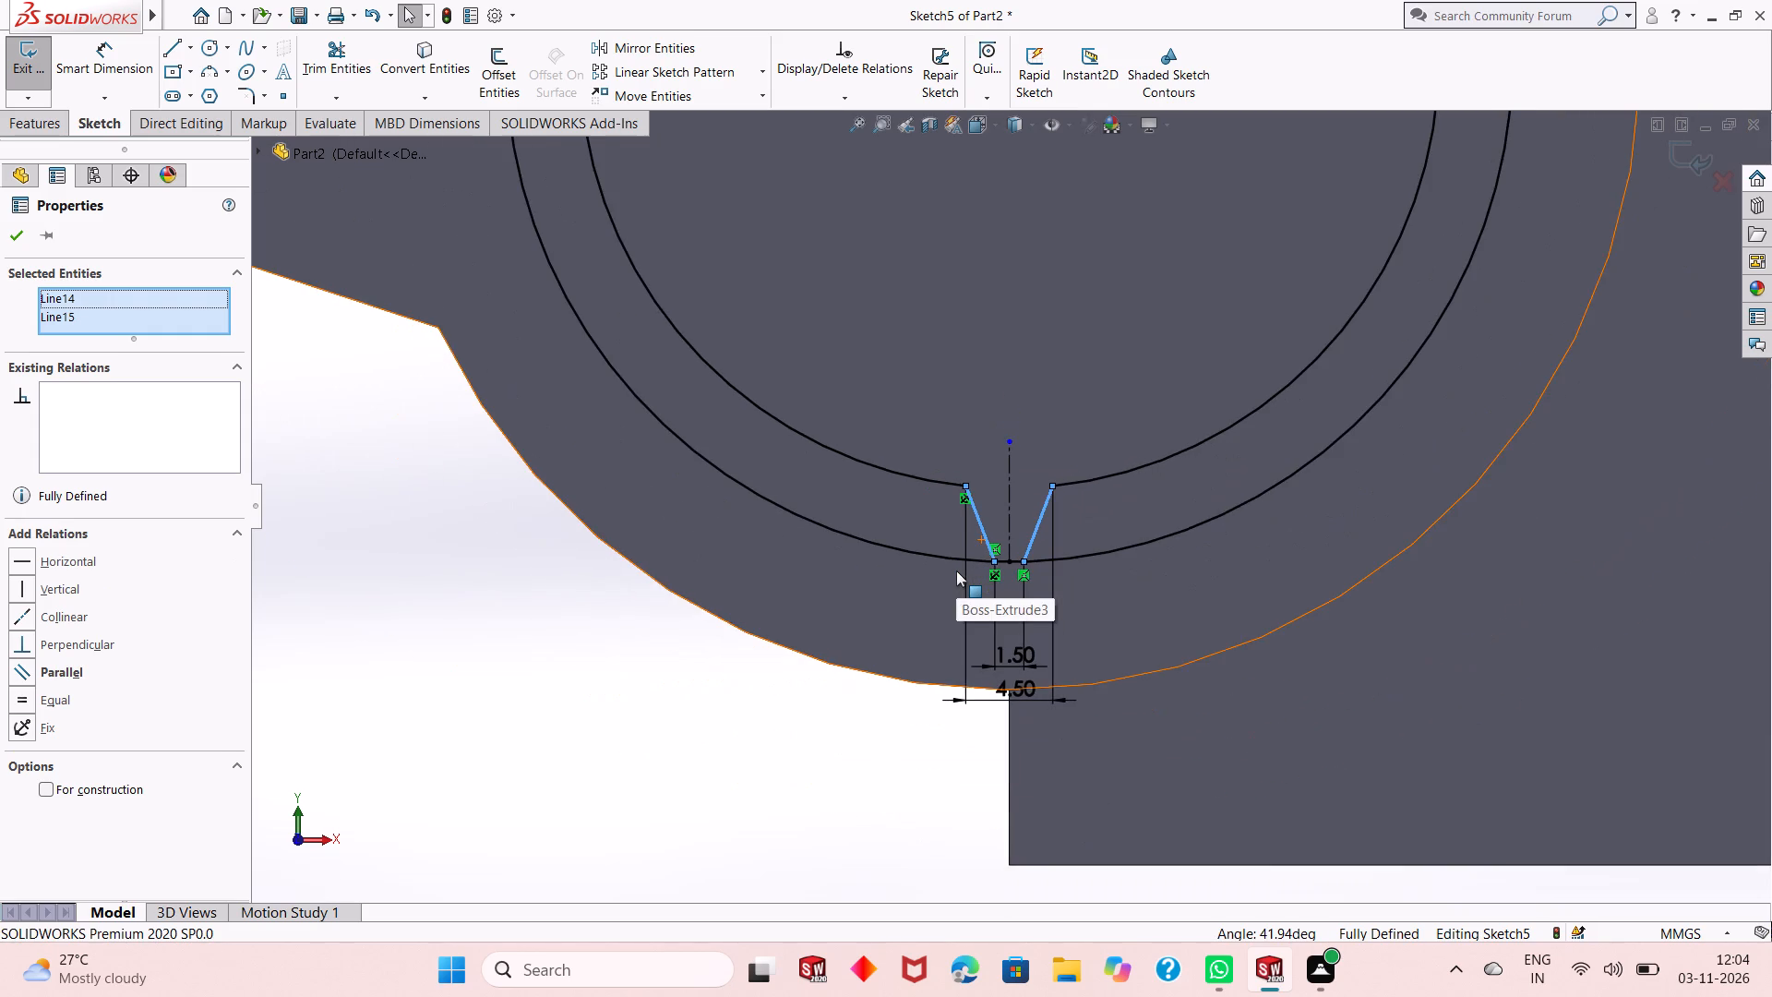
{"action": "scroll", "coordinate": [956, 571], "scroll_direction": "up", "scroll_amount": 2}
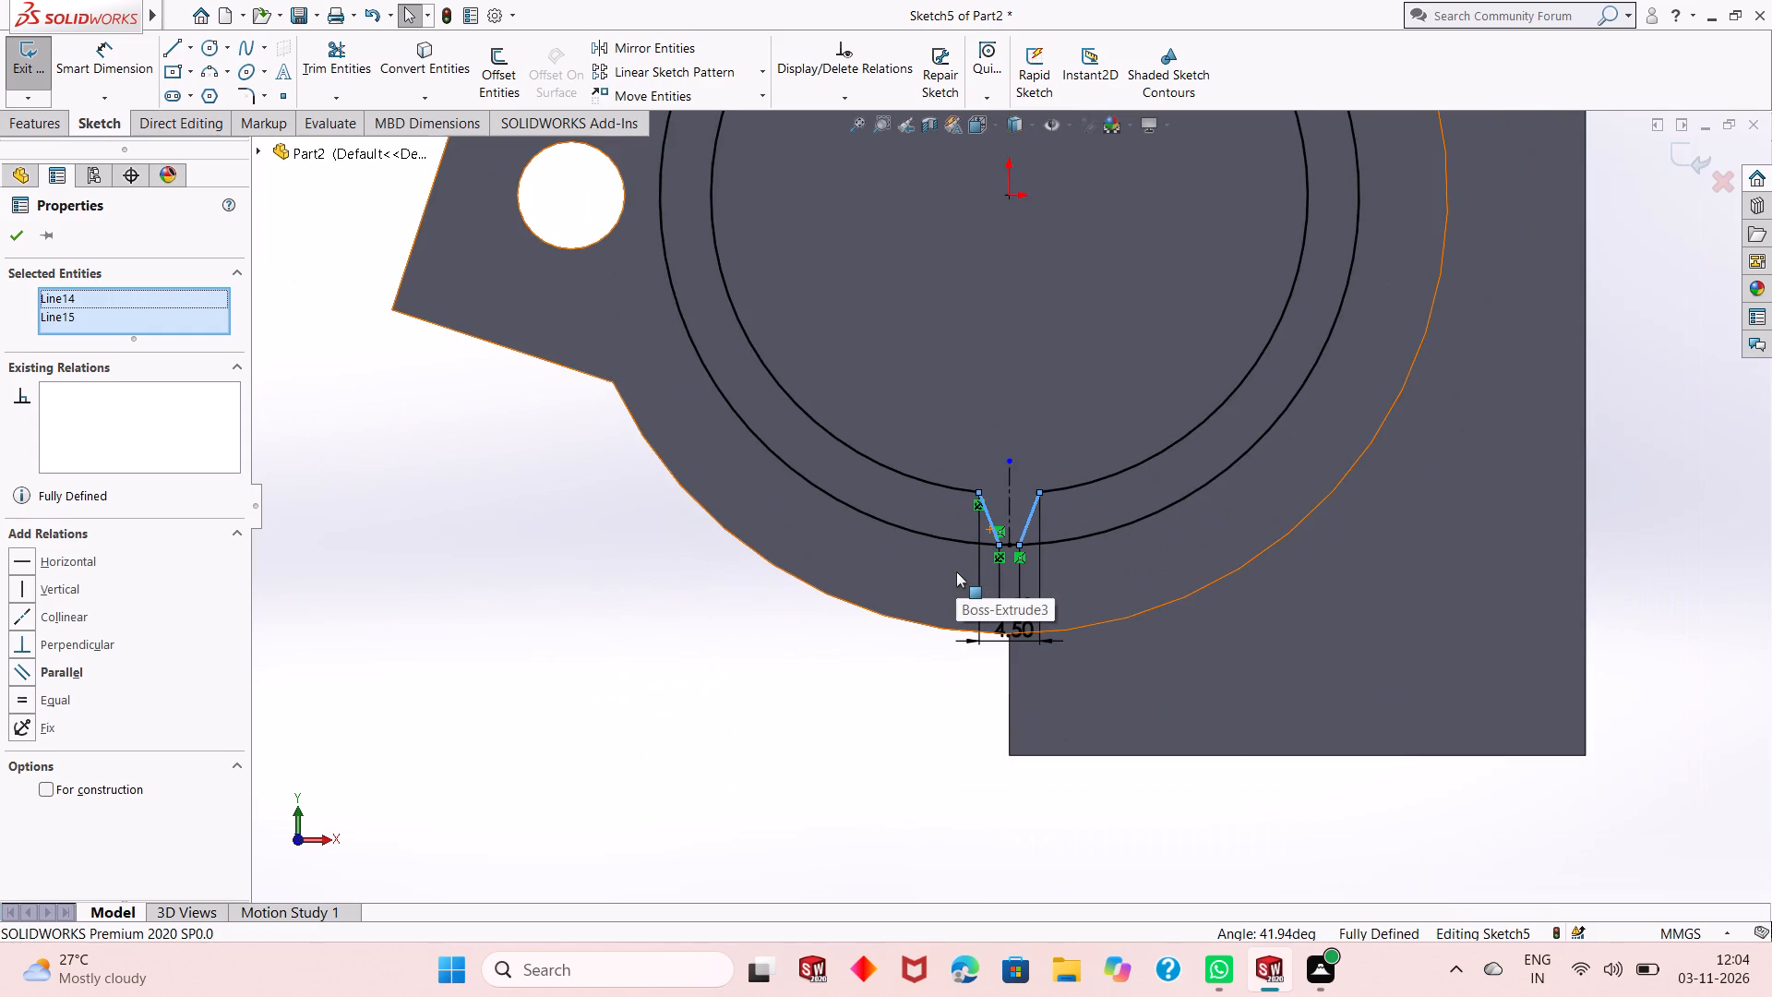
{"action": "scroll", "coordinate": [956, 571], "scroll_direction": "down", "scroll_amount": 1}
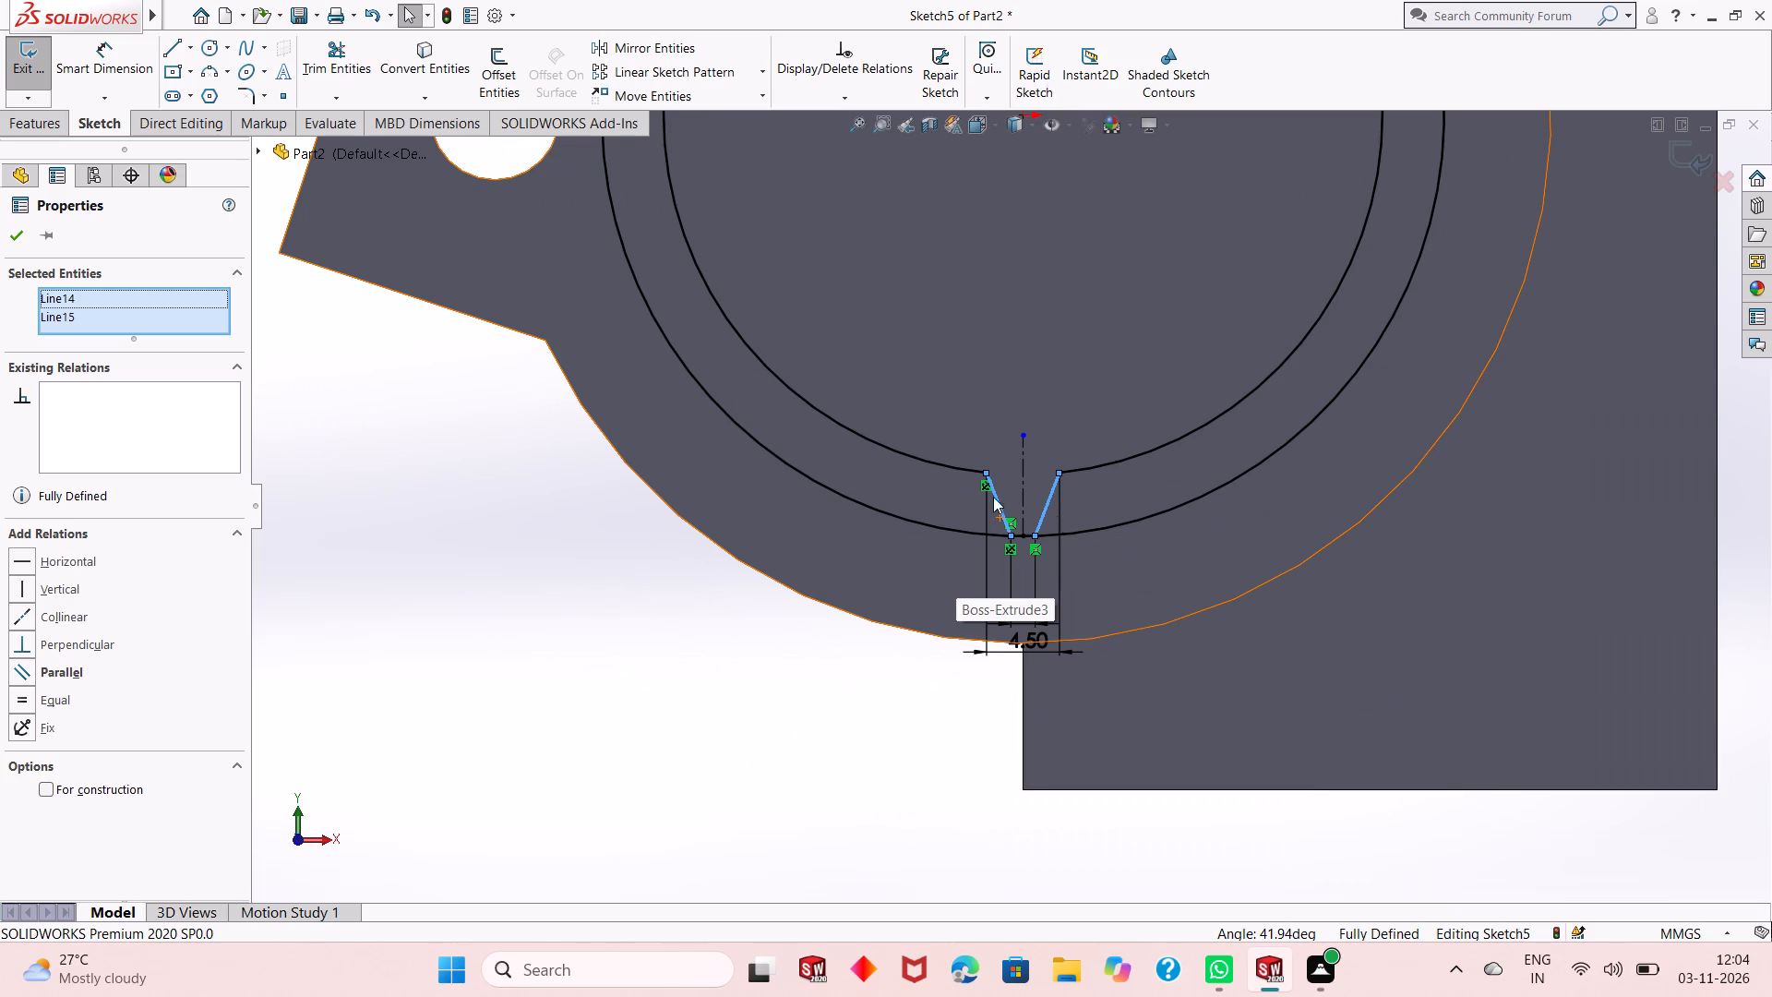
{"action": "scroll", "coordinate": [725, 659], "scroll_direction": "up", "scroll_amount": 4}
{"action": "scroll", "coordinate": [796, 607], "scroll_direction": "up", "scroll_amount": 3}
{"action": "scroll", "coordinate": [1084, 197], "scroll_direction": "down", "scroll_amount": 3}
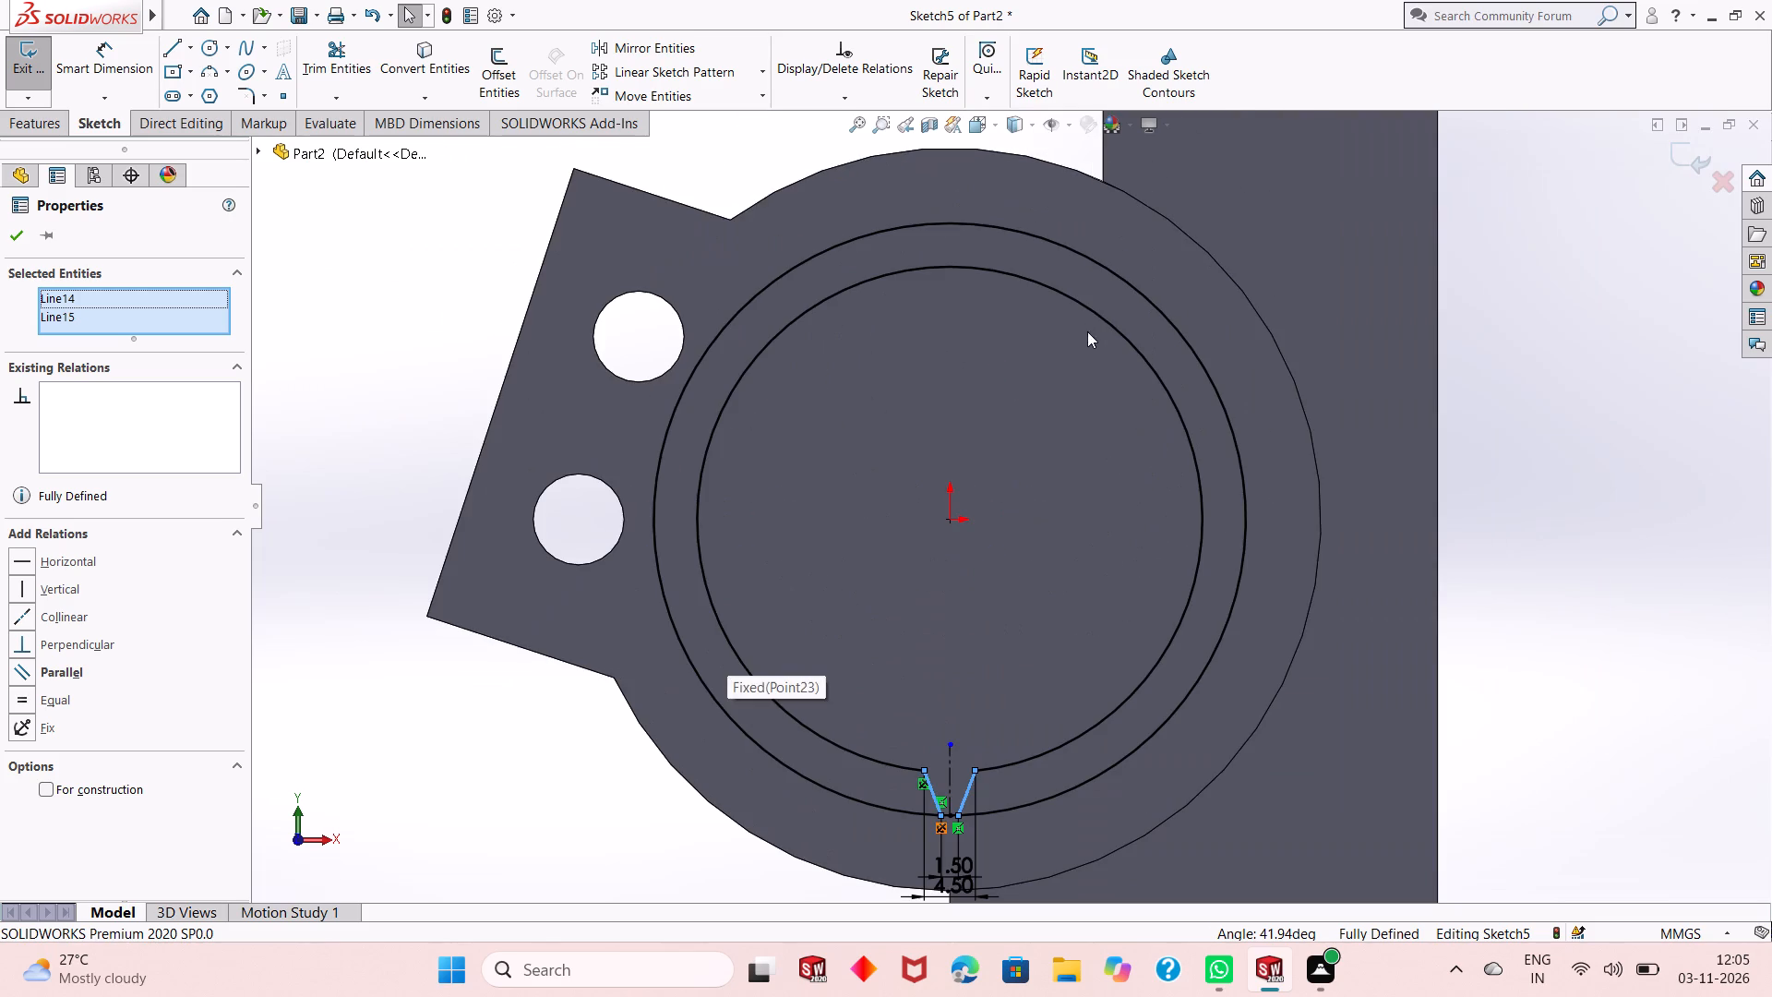
{"action": "left_click", "coordinate": [763, 66]}
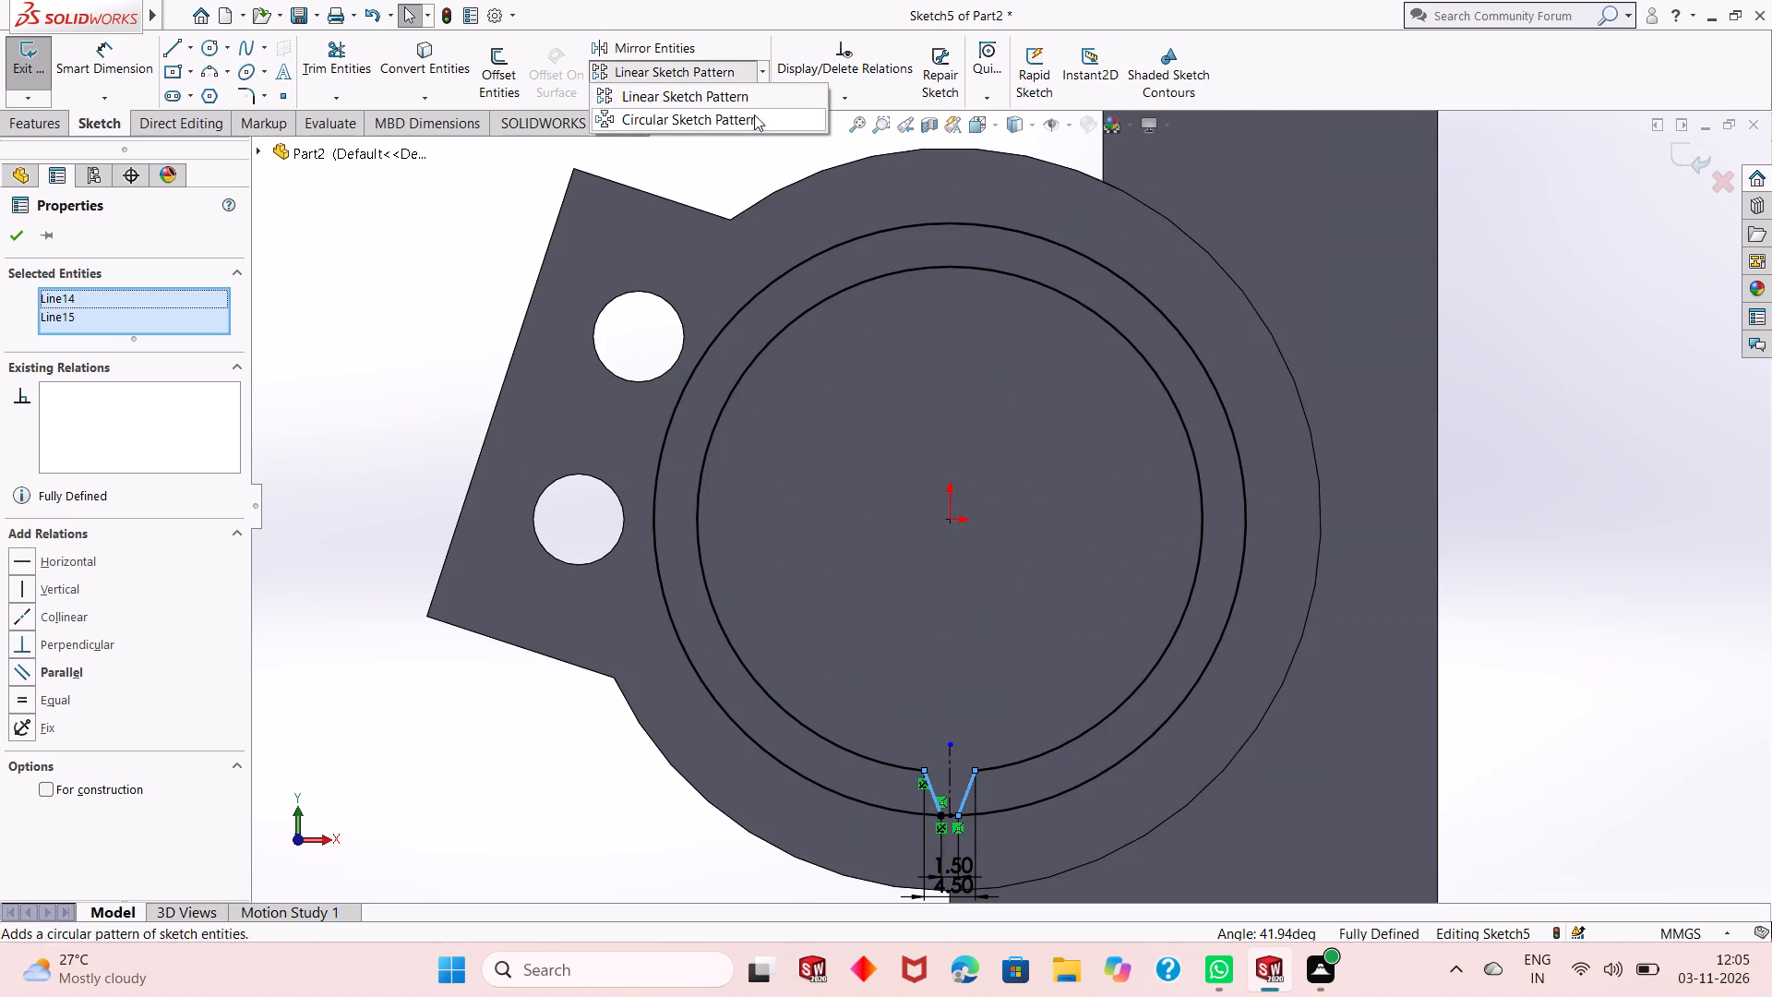
{"action": "left_click", "coordinate": [752, 119]}
{"action": "double_click", "coordinate": [124, 525]}
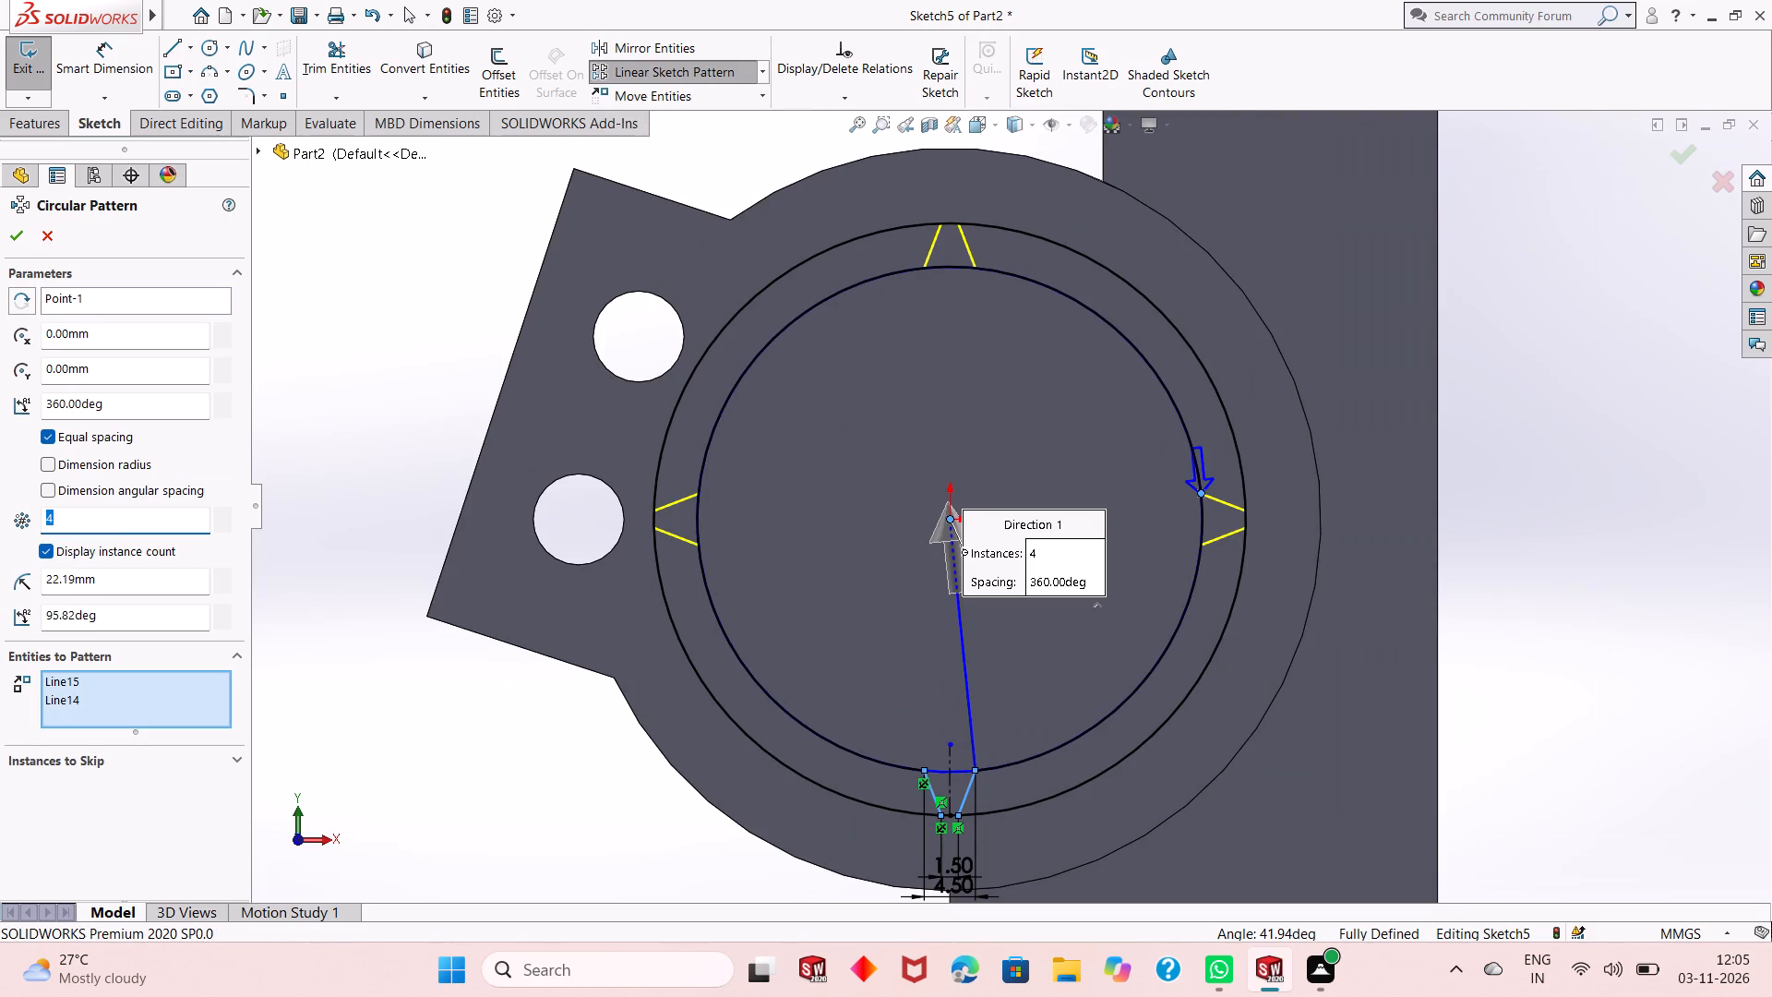
{"action": "type", "text": "24"}
{"action": "key", "text": "Return"}
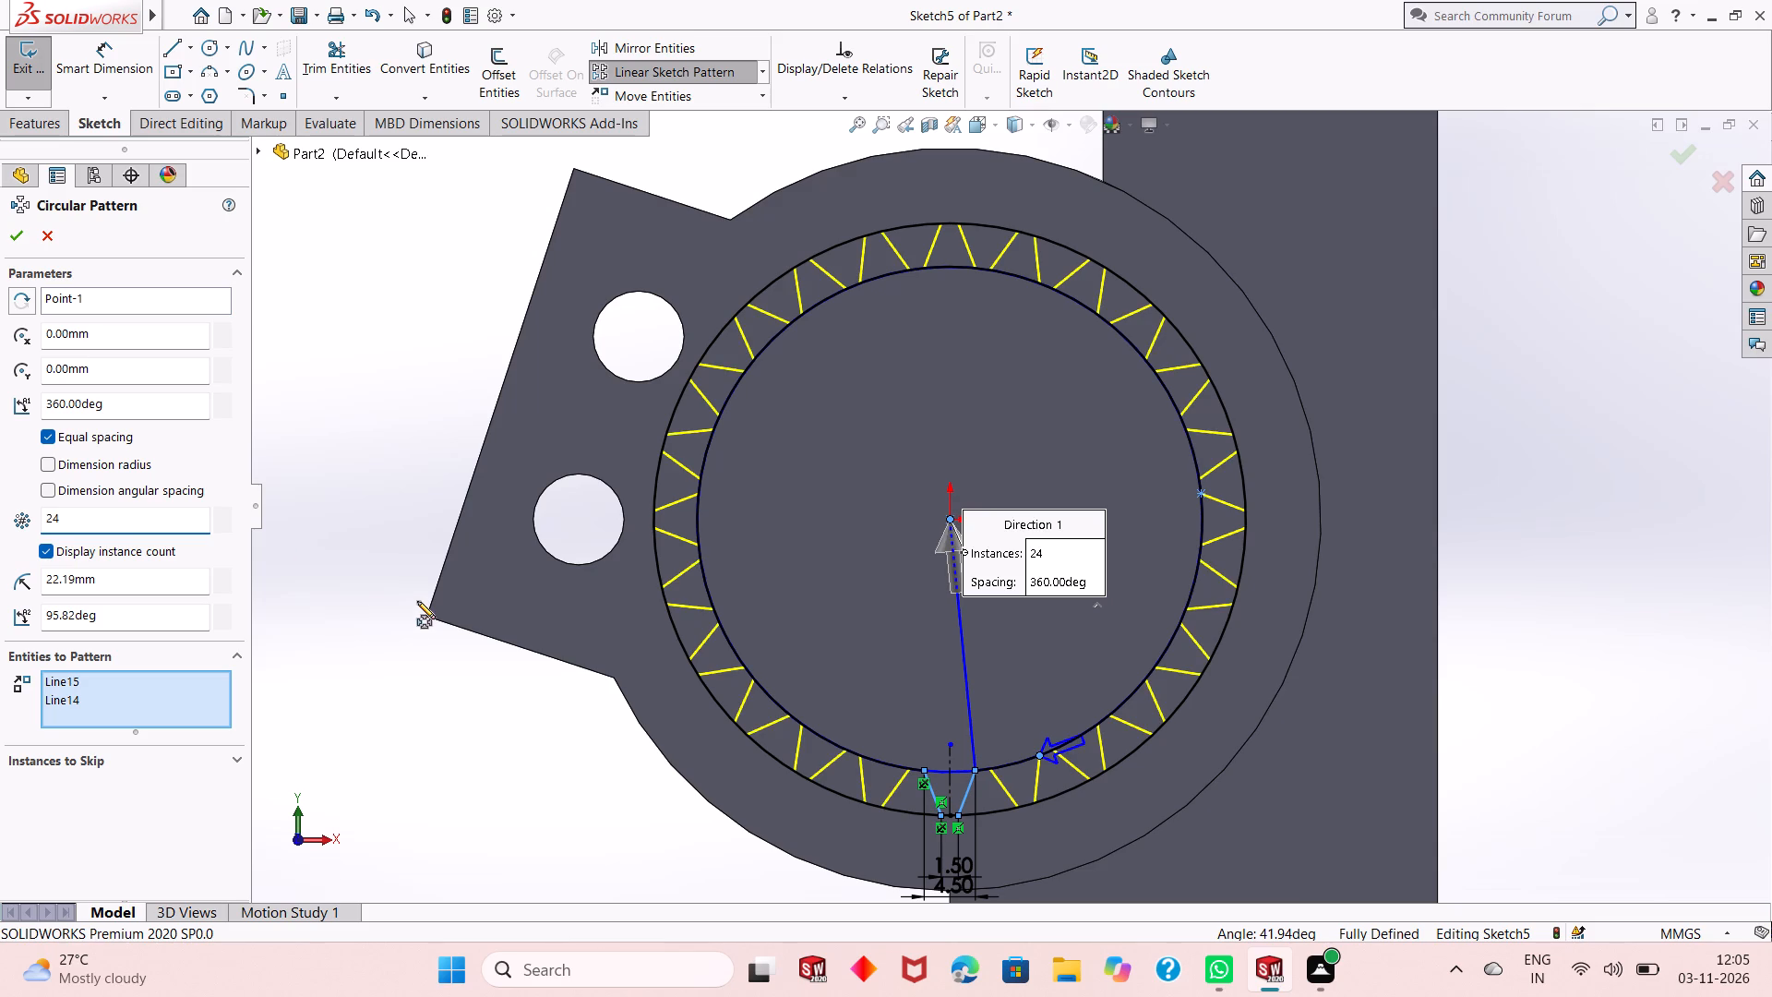
{"action": "left_click", "coordinate": [21, 241]}
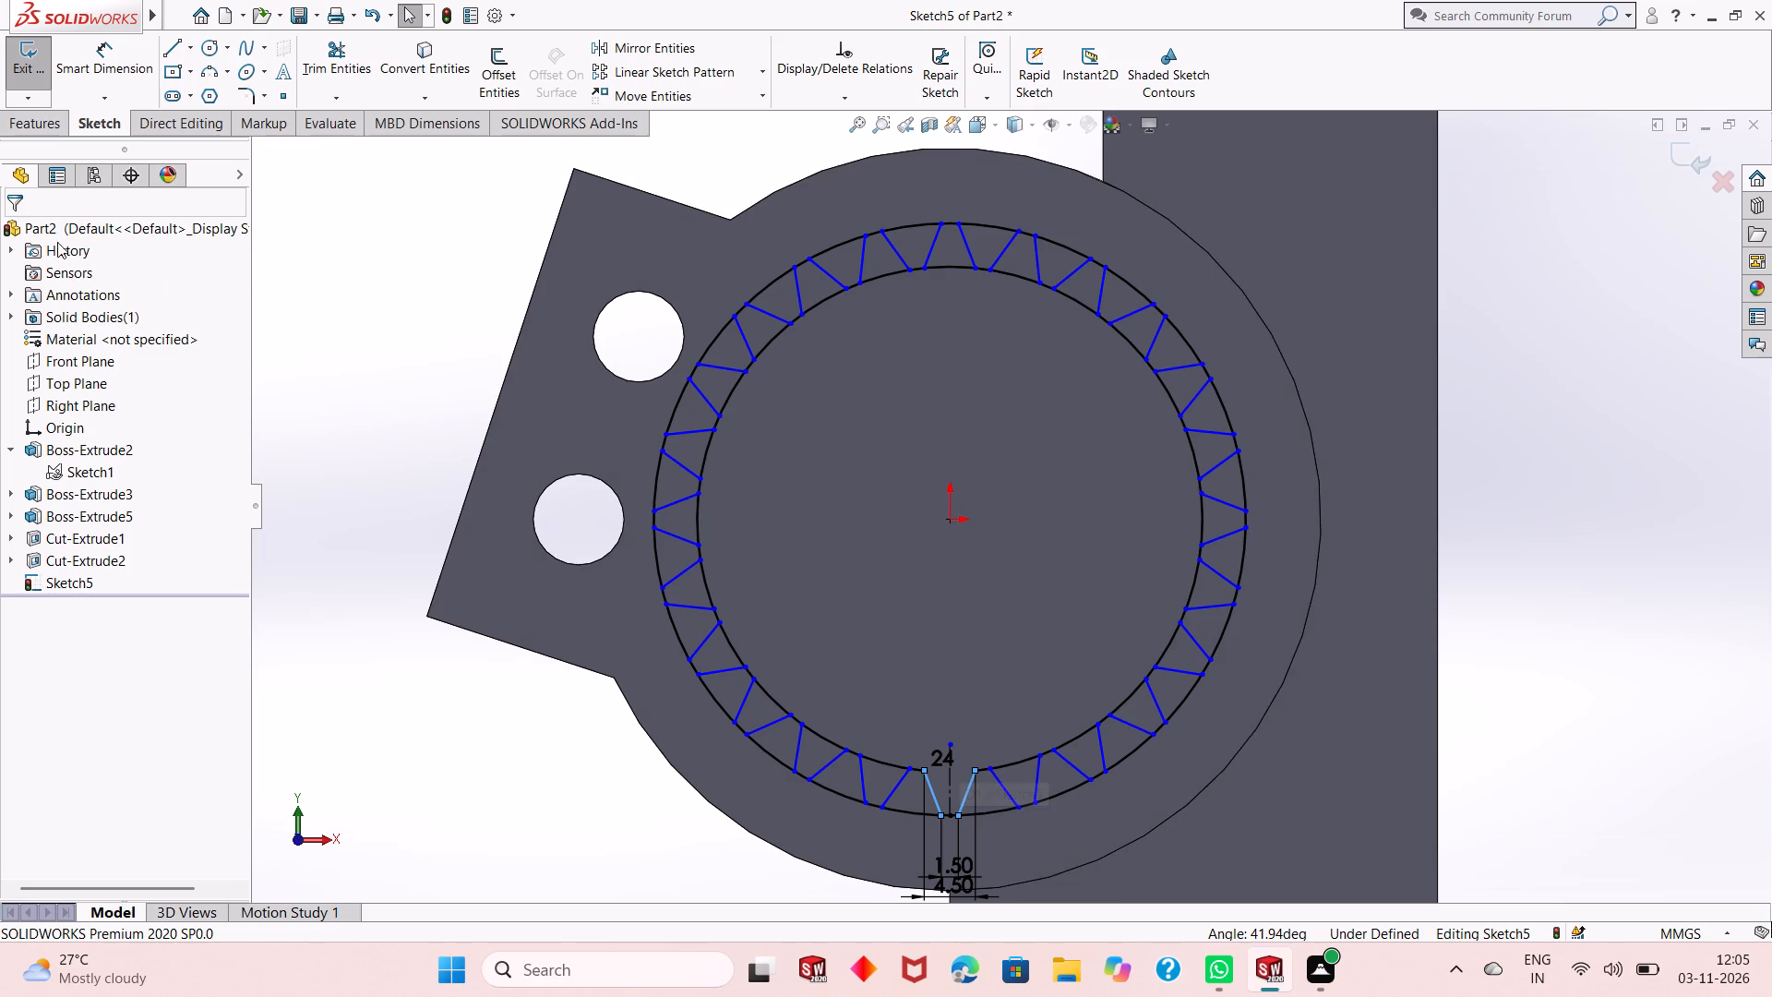
Trim the inner-circle arcs across the mouths of the first four patterned slots, counterclockwise from the original bottom slot.
{"action": "scroll", "coordinate": [773, 366], "scroll_direction": "down", "scroll_amount": 2}
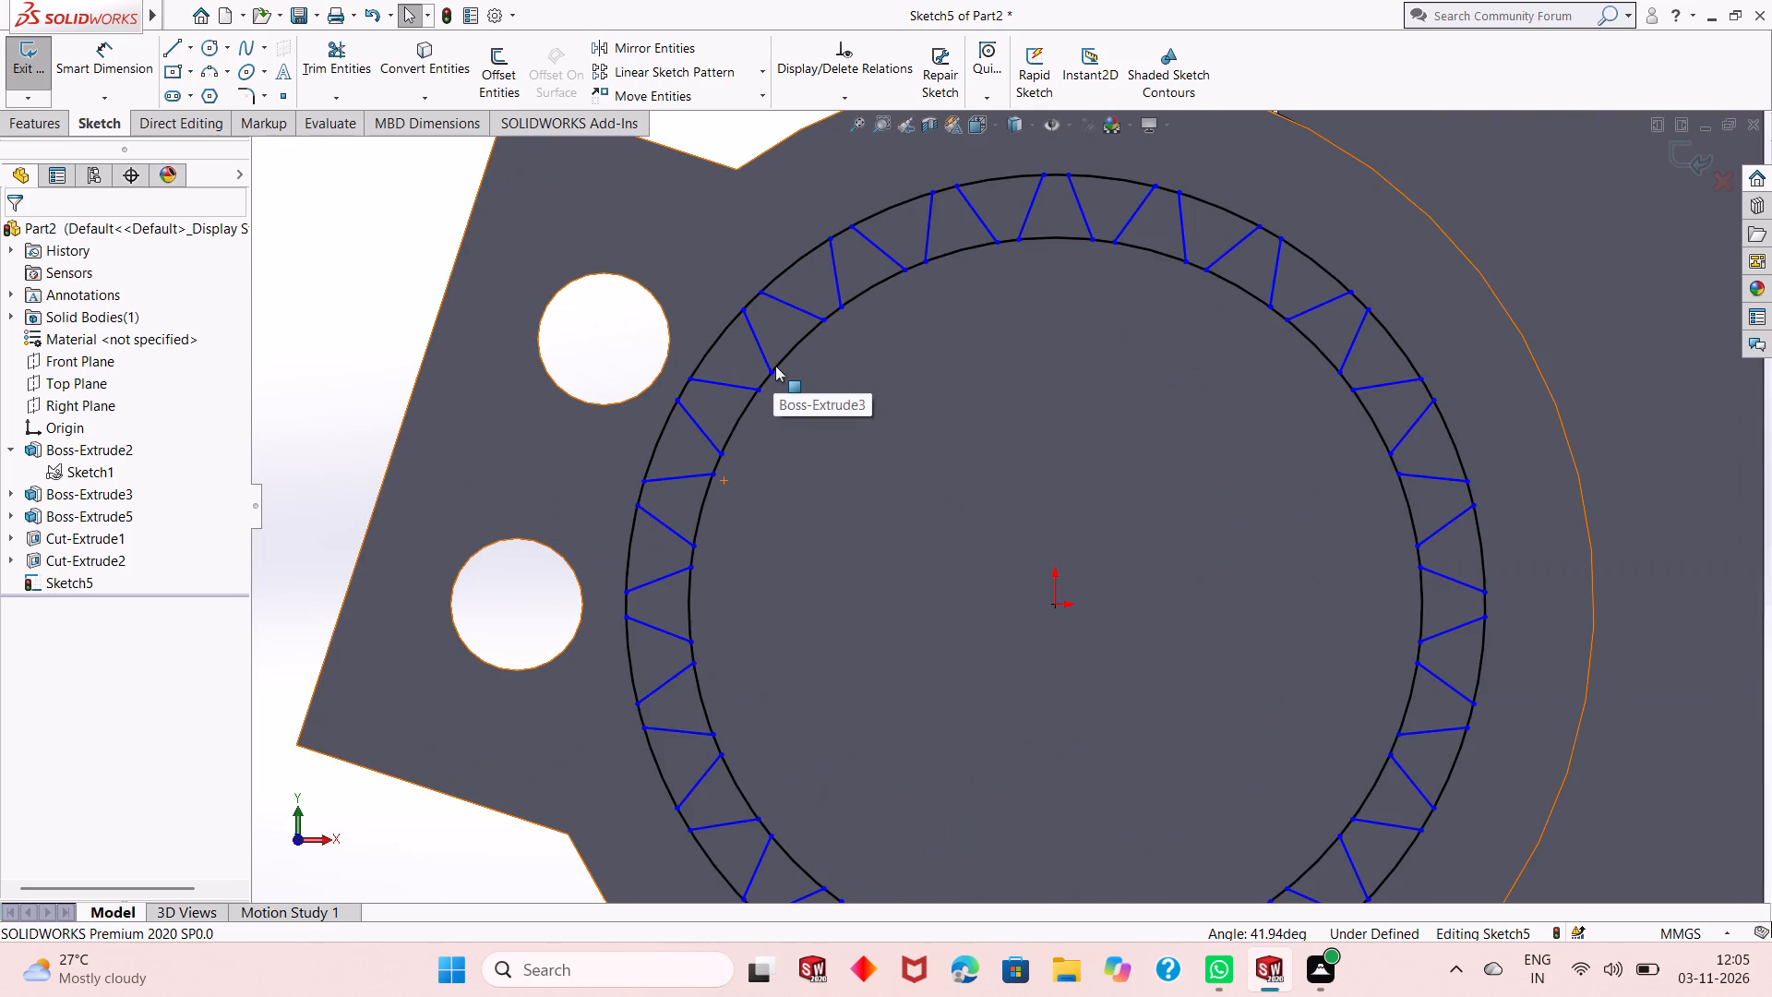
{"action": "left_click", "coordinate": [323, 70]}
{"action": "scroll", "coordinate": [995, 592], "scroll_direction": "up", "scroll_amount": 1}
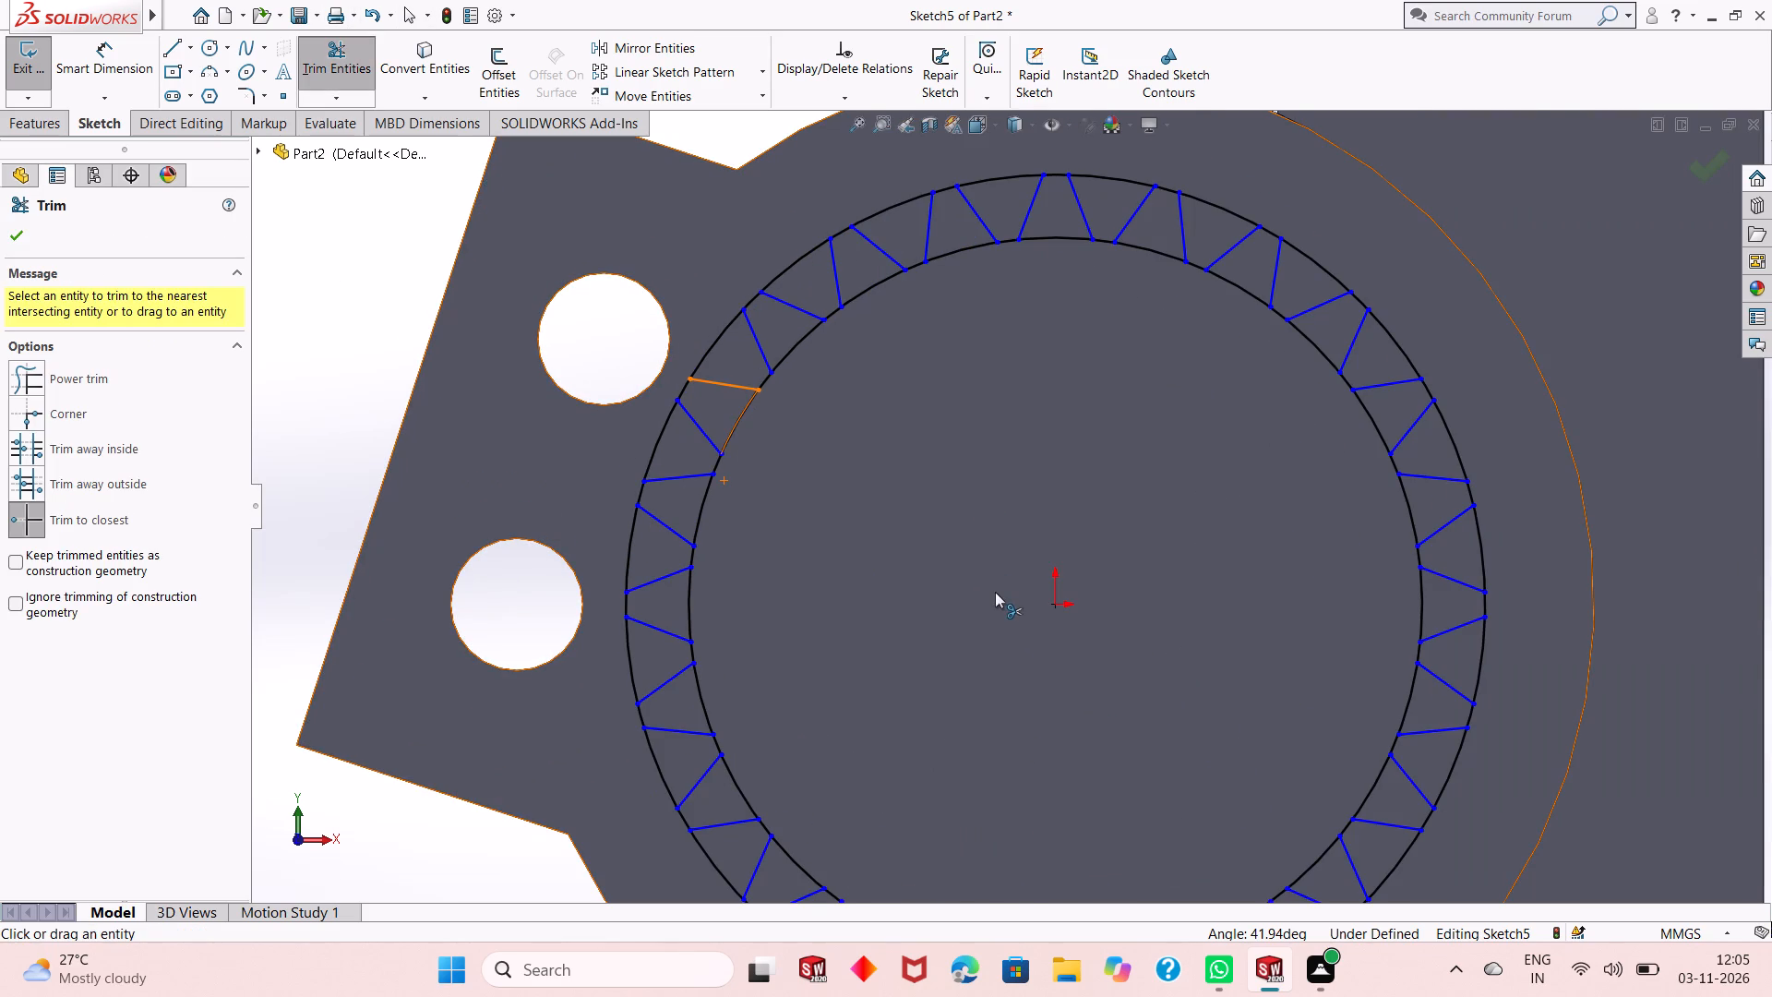
{"action": "scroll", "coordinate": [995, 592], "scroll_direction": "up", "scroll_amount": 3}
{"action": "scroll", "coordinate": [1055, 768], "scroll_direction": "down", "scroll_amount": 3}
{"action": "scroll", "coordinate": [1068, 674], "scroll_direction": "down", "scroll_amount": 2}
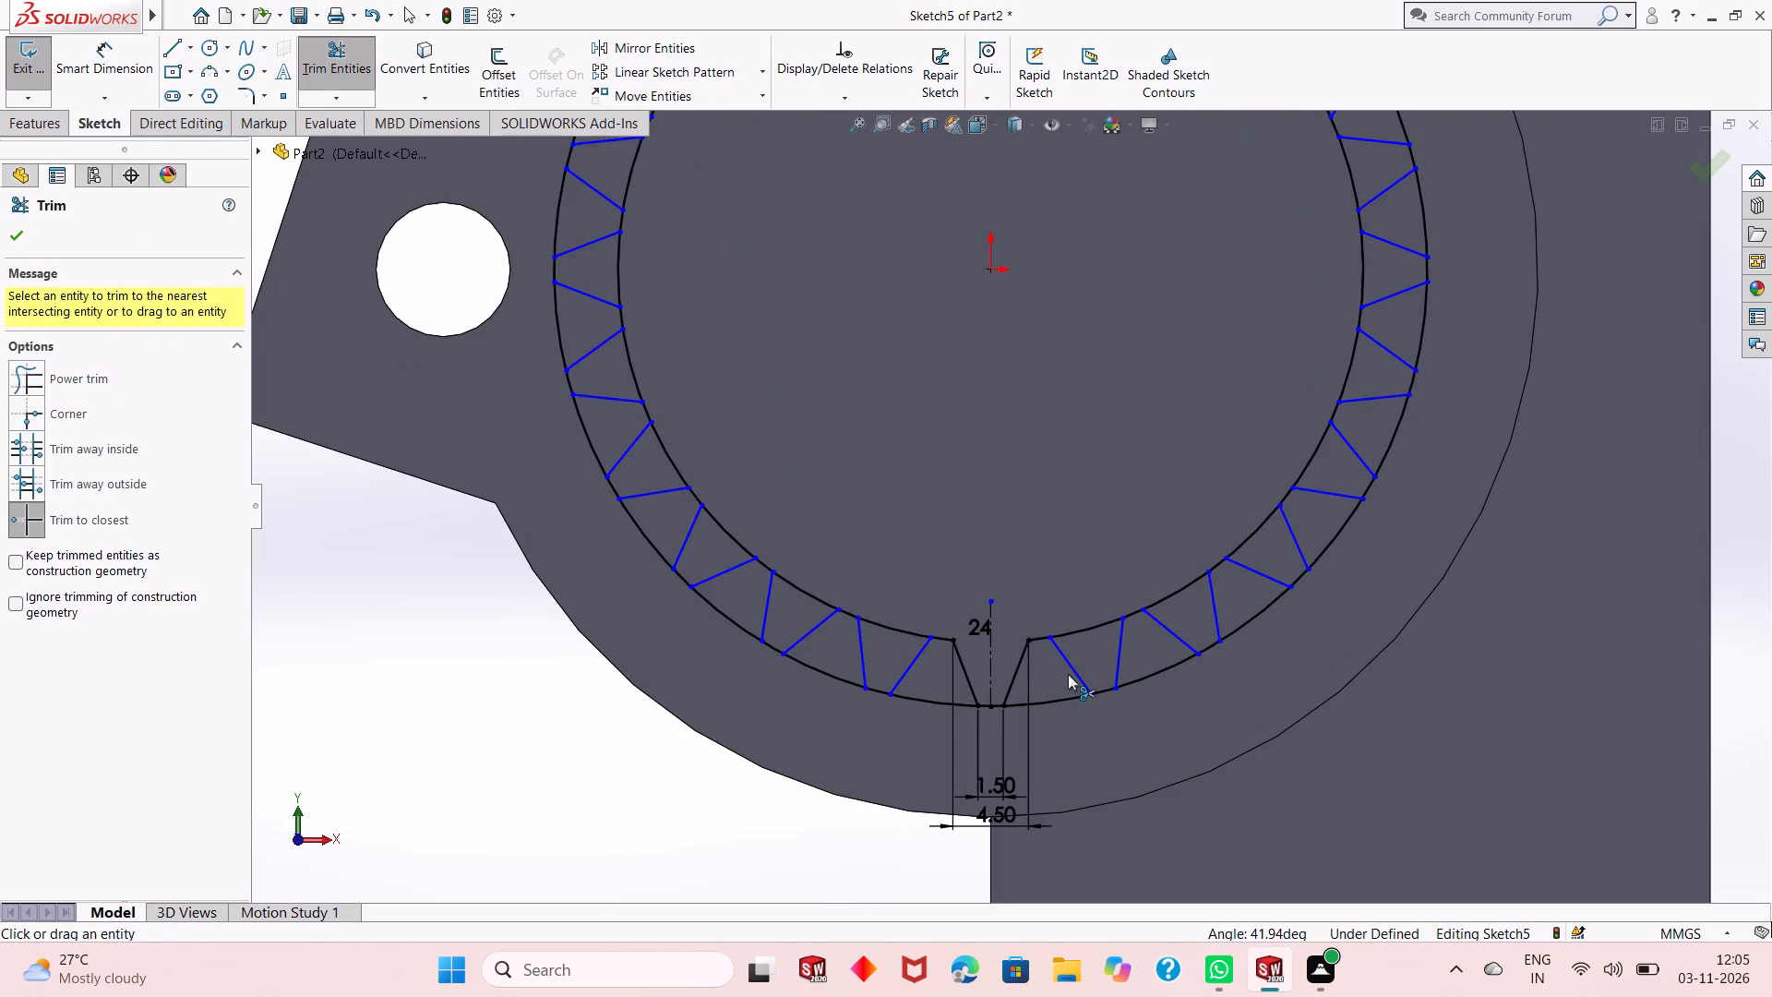
{"action": "scroll", "coordinate": [1068, 656], "scroll_direction": "down", "scroll_amount": 2}
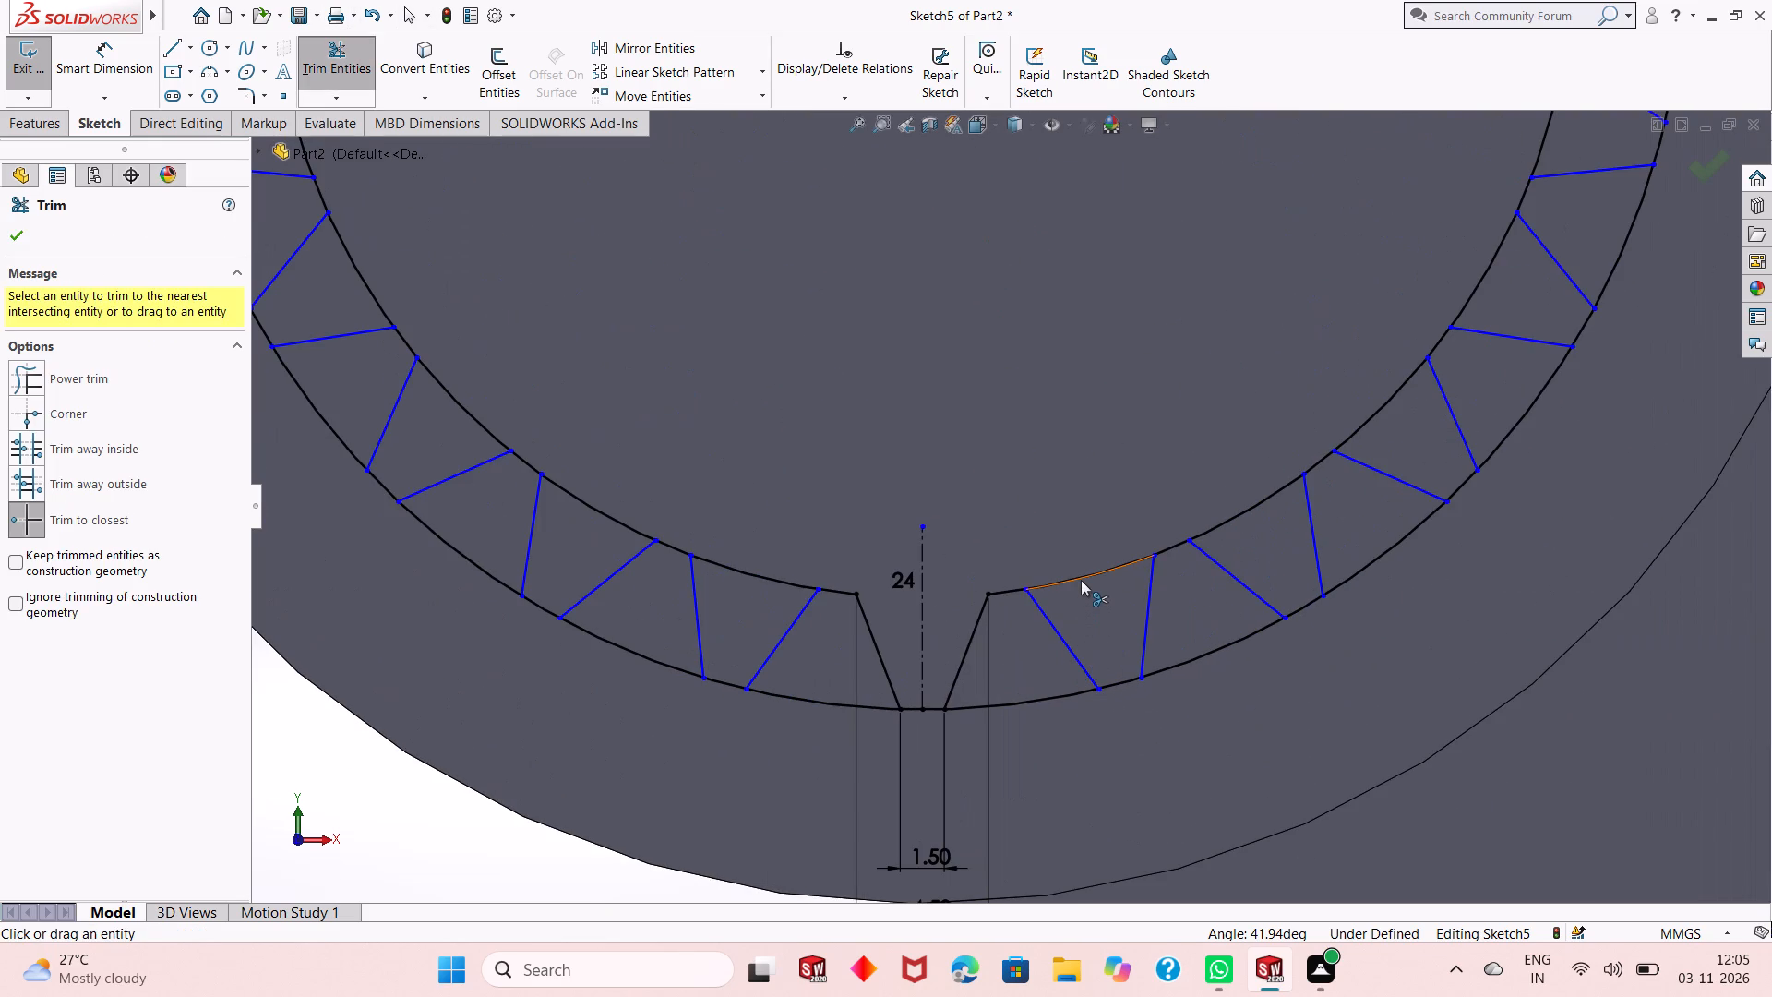
{"action": "left_click", "coordinate": [1081, 580]}
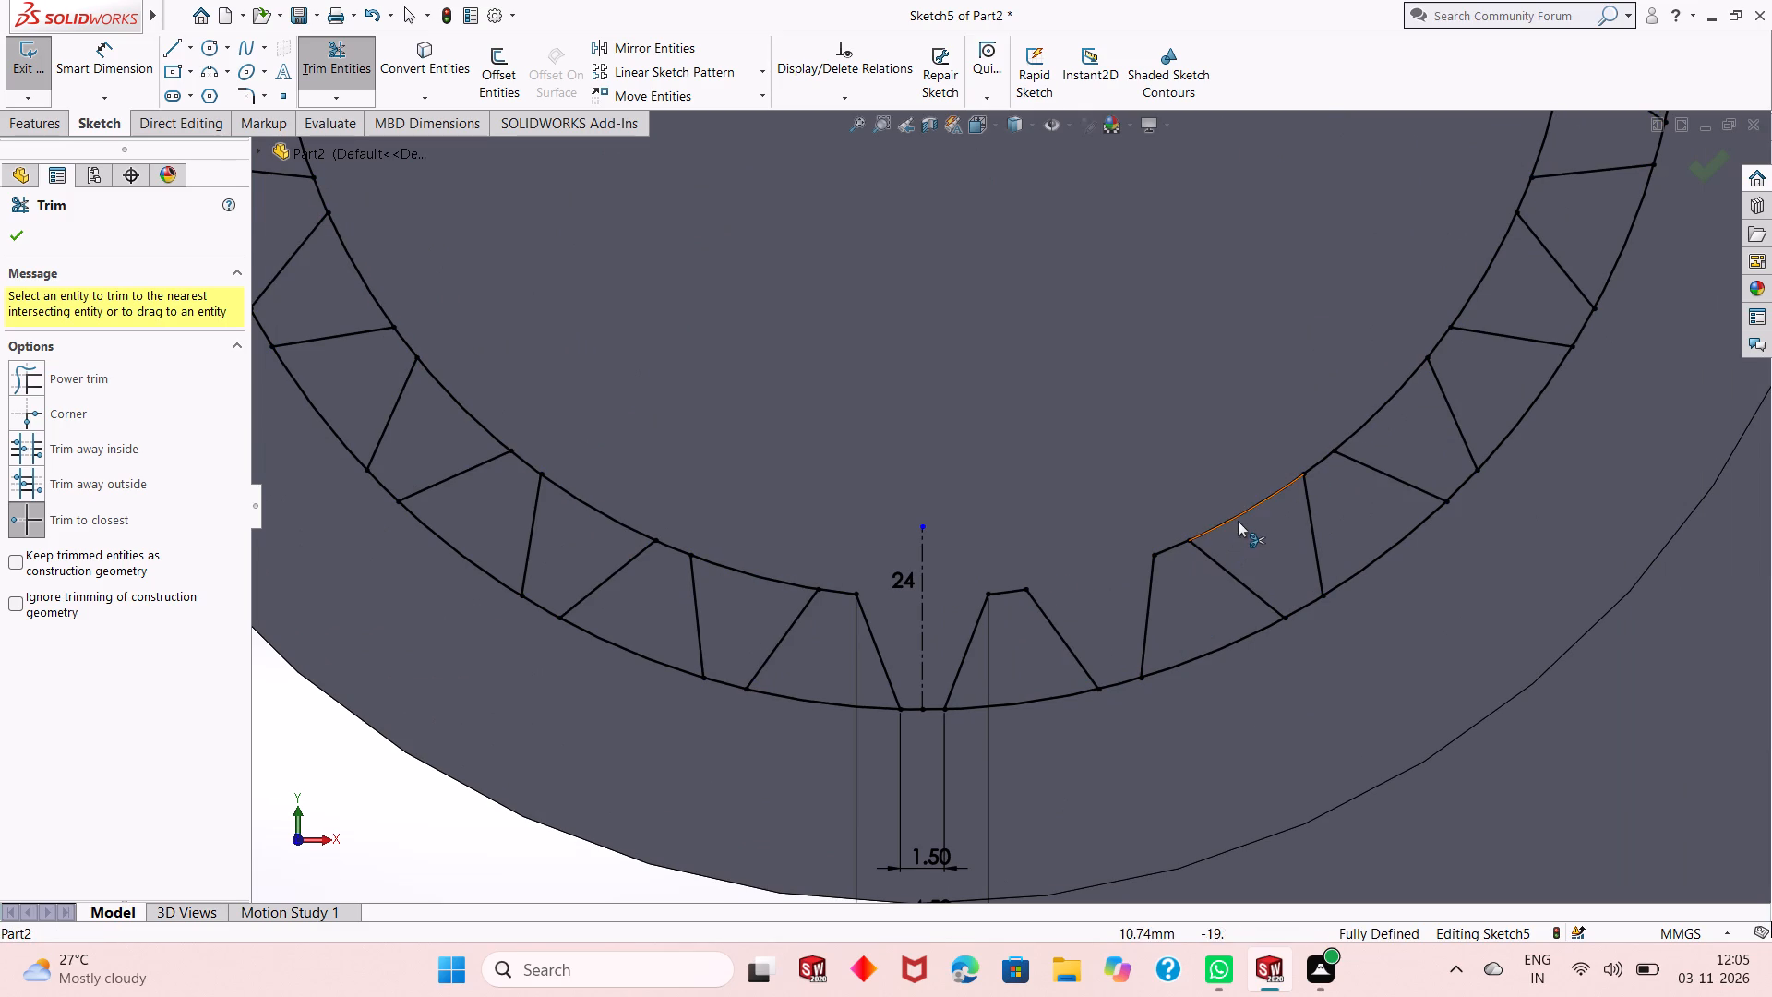
{"action": "left_click", "coordinate": [1238, 521]}
{"action": "scroll", "coordinate": [1173, 667], "scroll_direction": "up", "scroll_amount": 1}
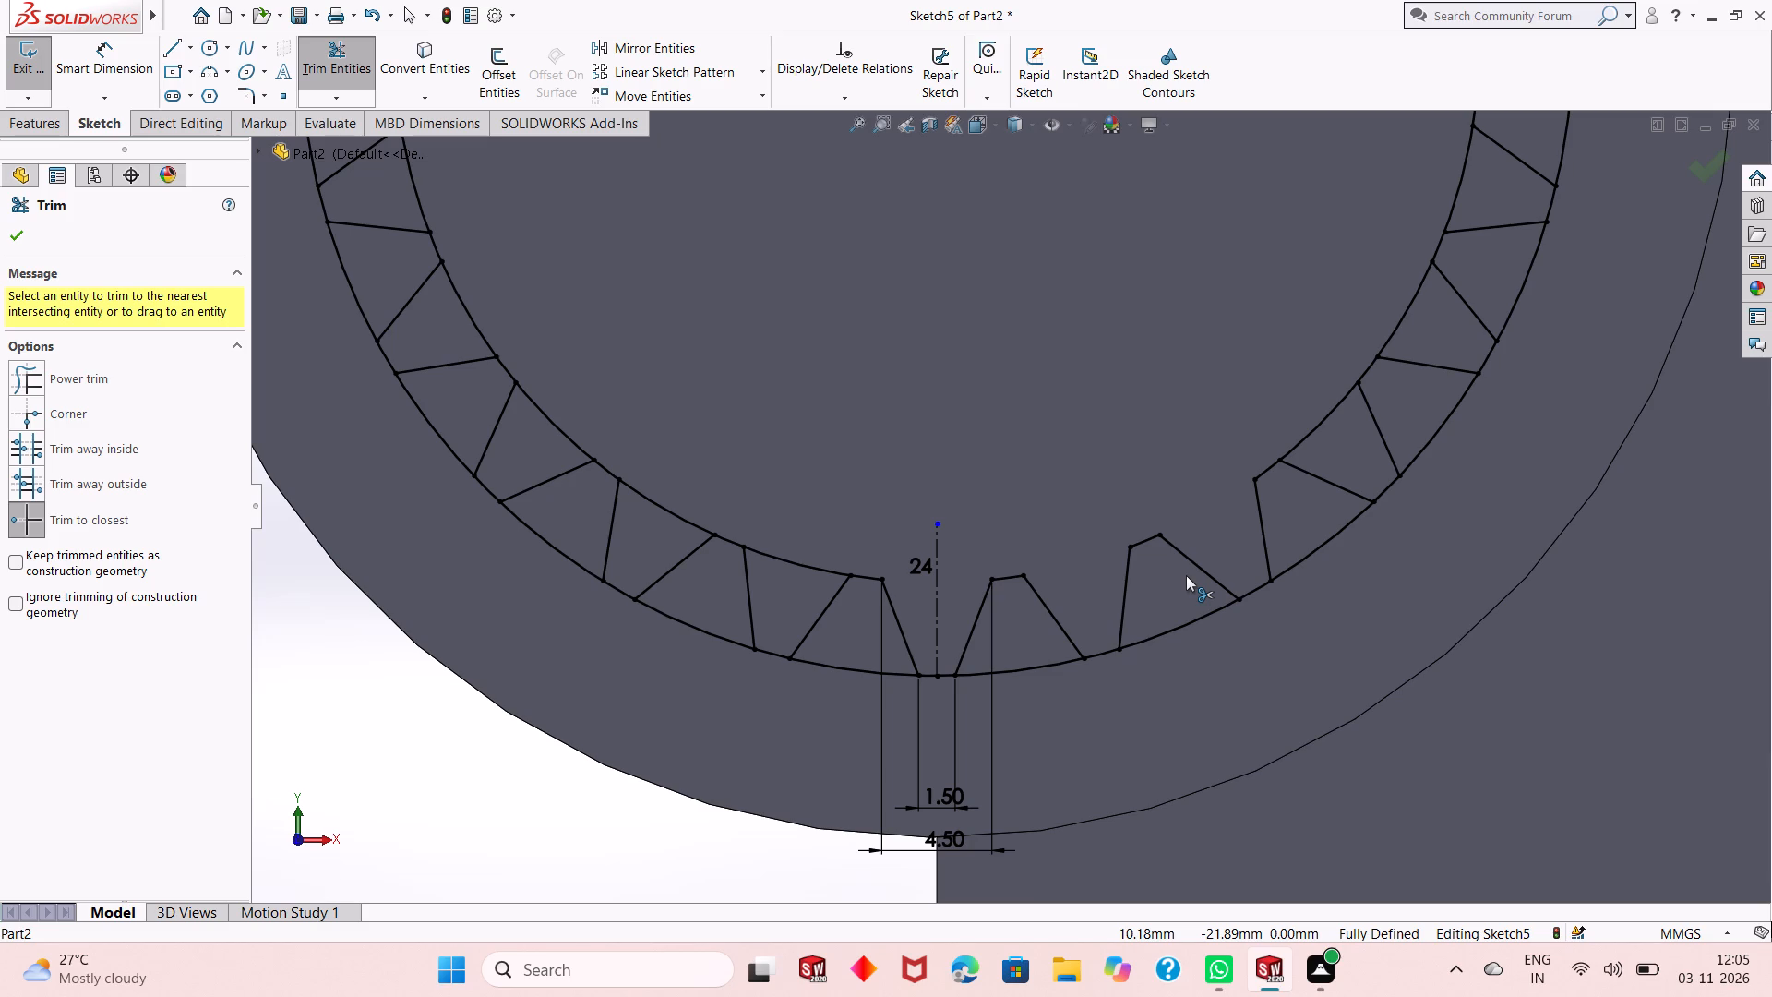
{"action": "scroll", "coordinate": [1113, 657], "scroll_direction": "up", "scroll_amount": 2}
{"action": "scroll", "coordinate": [1212, 384], "scroll_direction": "down", "scroll_amount": 2}
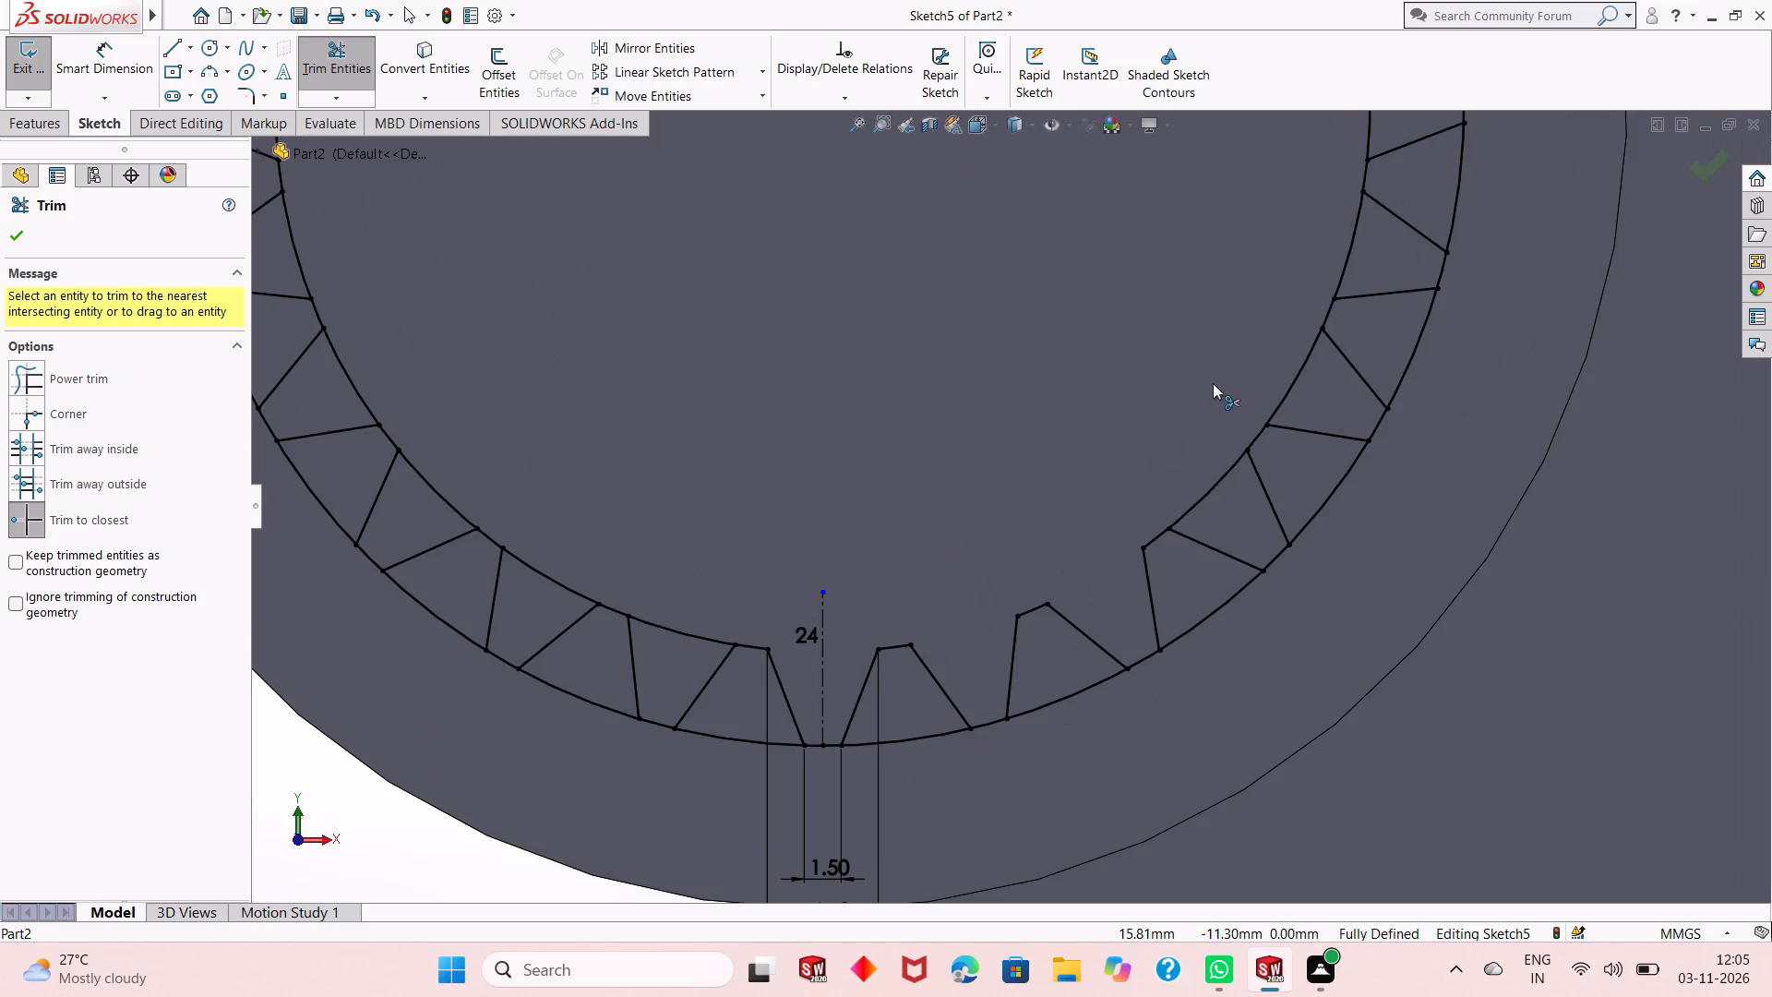
{"action": "left_click", "coordinate": [1211, 498]}
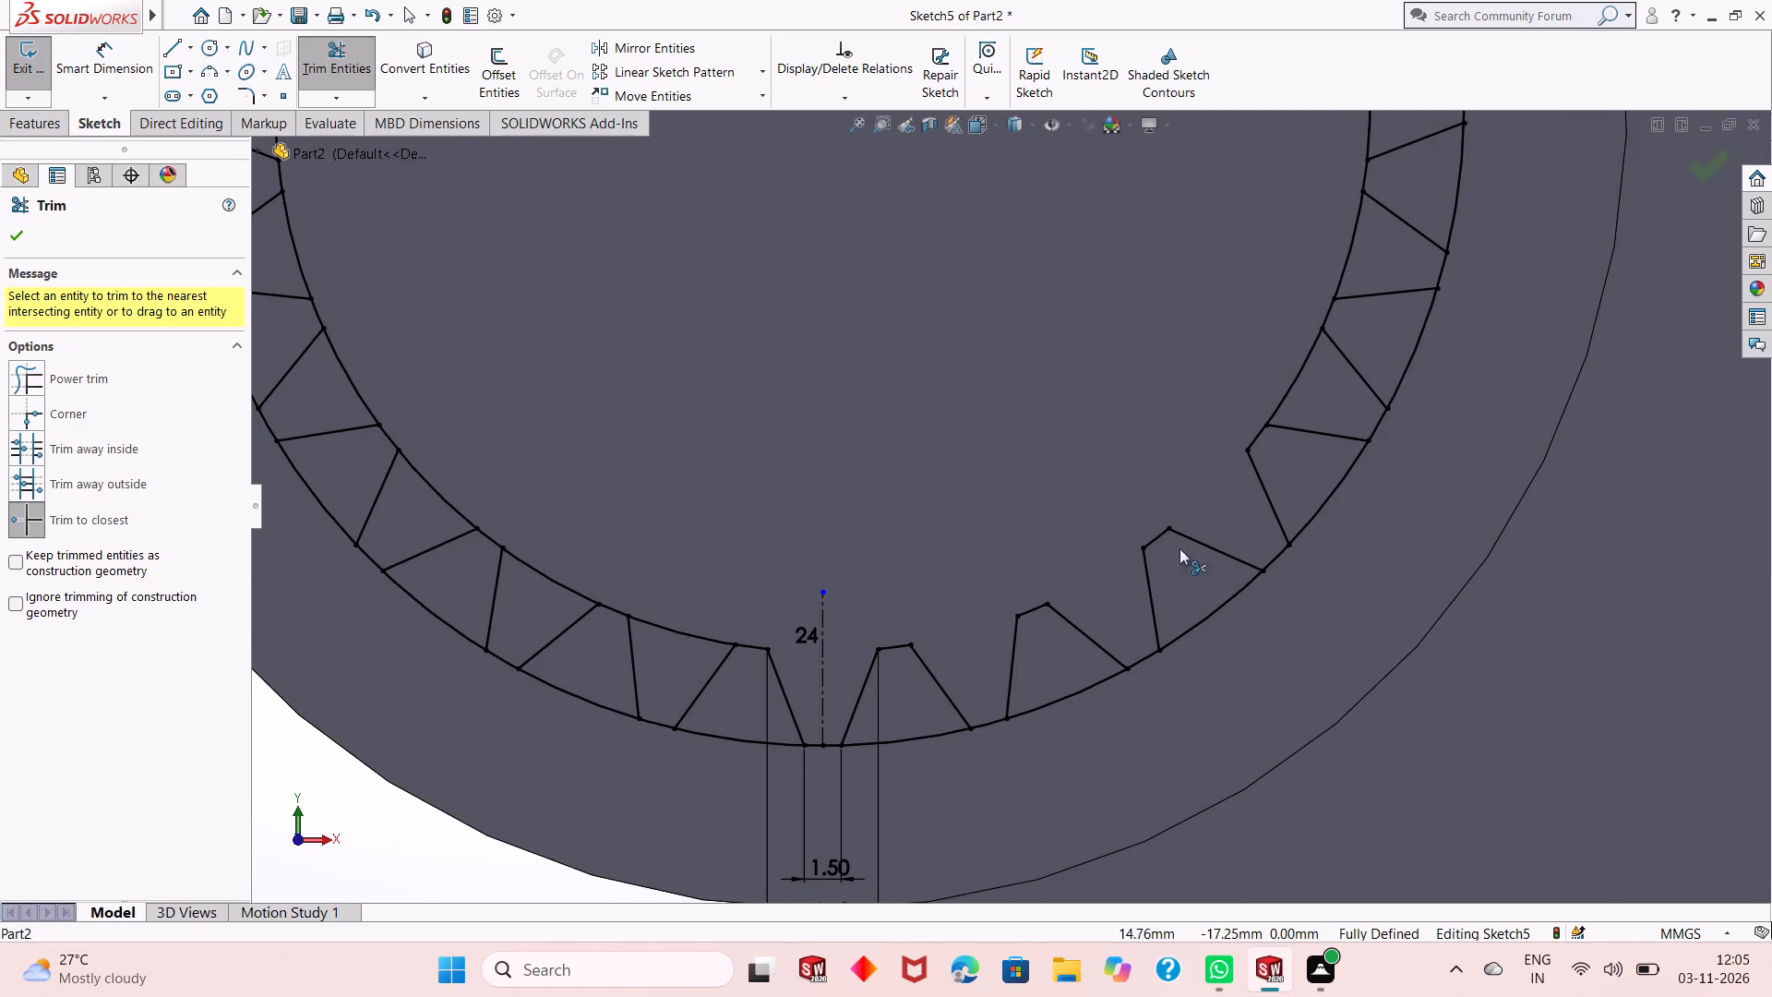
{"action": "scroll", "coordinate": [1157, 628], "scroll_direction": "up", "scroll_amount": 2}
{"action": "left_click", "coordinate": [1206, 431]}
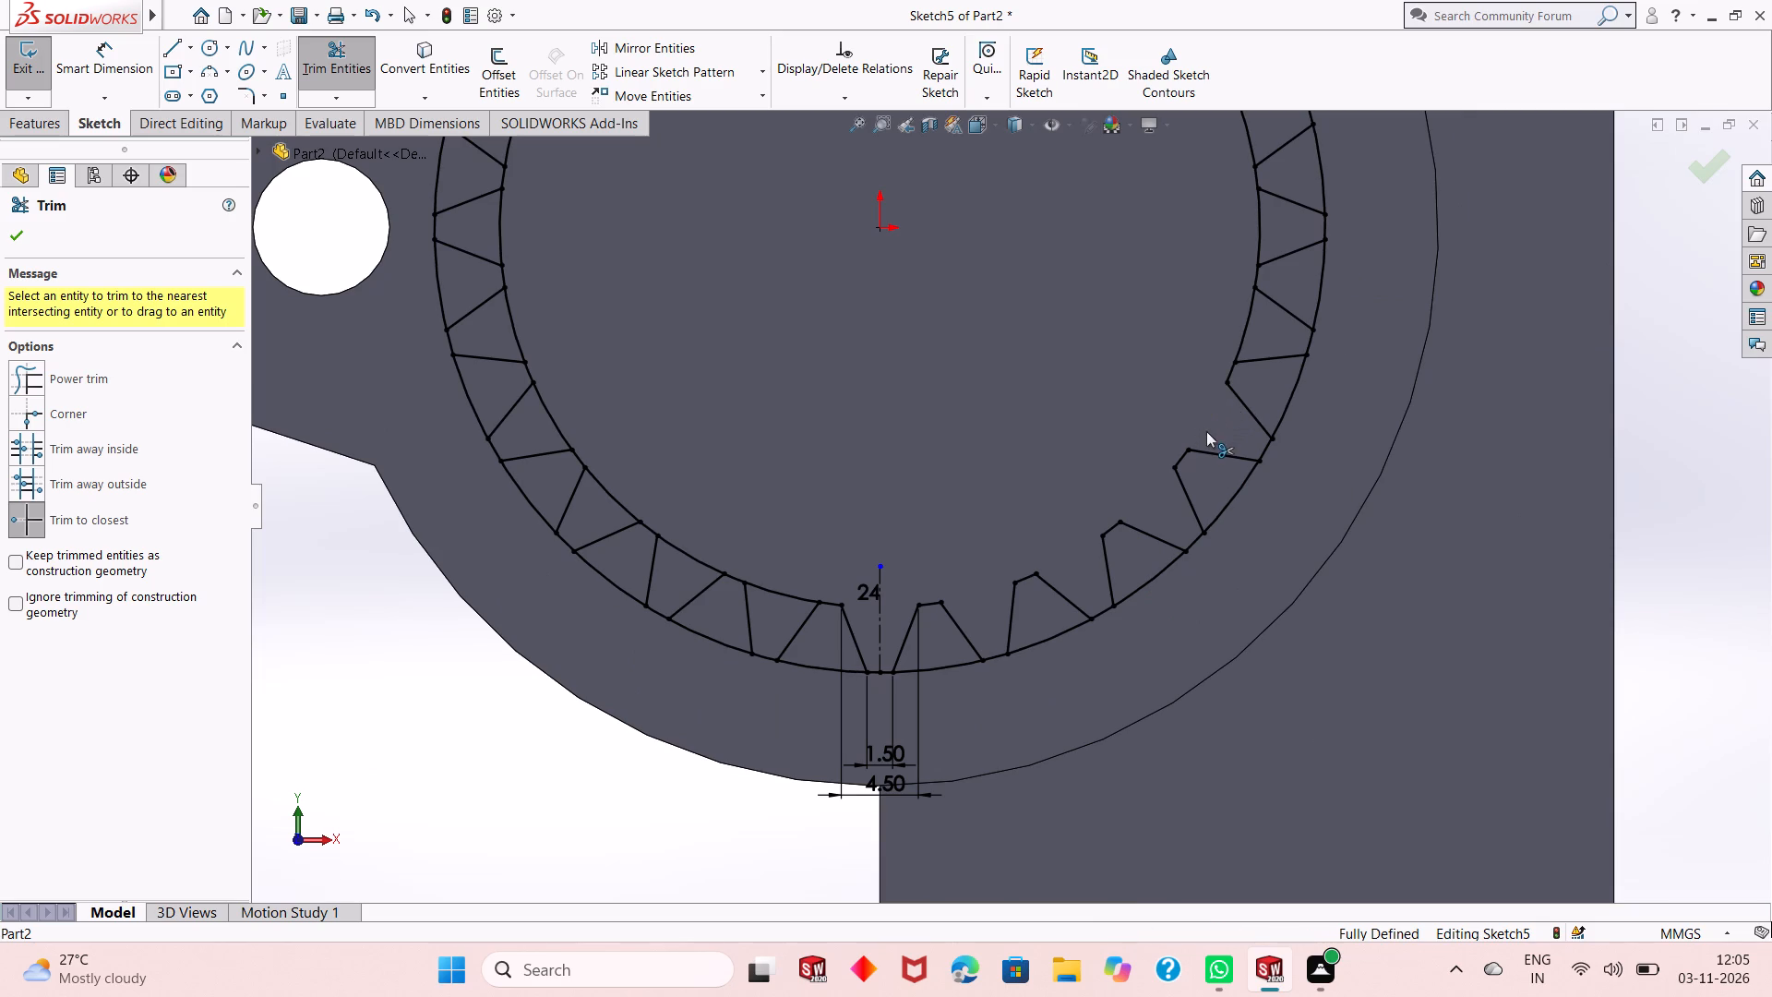
Trim the inner-circle arcs across the mouths of the four following slots along the circle's right side.
{"action": "scroll", "coordinate": [1191, 614], "scroll_direction": "up", "scroll_amount": 3}
{"action": "scroll", "coordinate": [1130, 223], "scroll_direction": "down", "scroll_amount": 3}
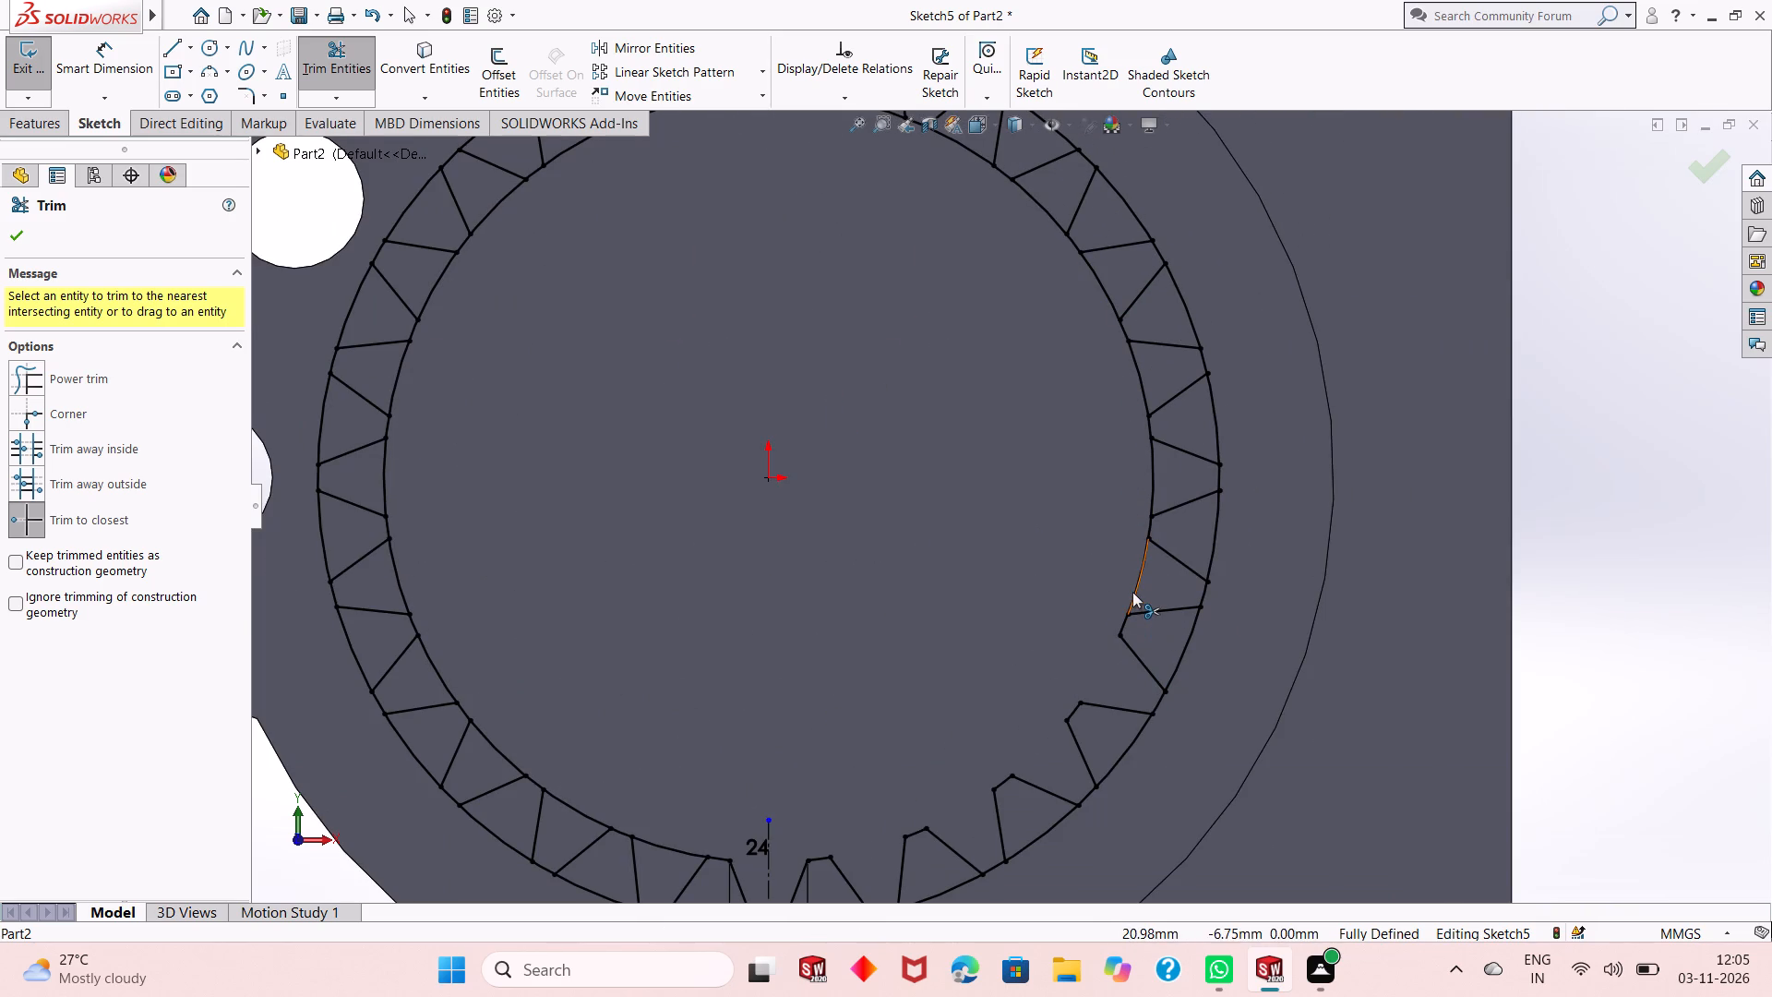
{"action": "left_click", "coordinate": [1132, 592]}
{"action": "left_click", "coordinate": [1154, 483]}
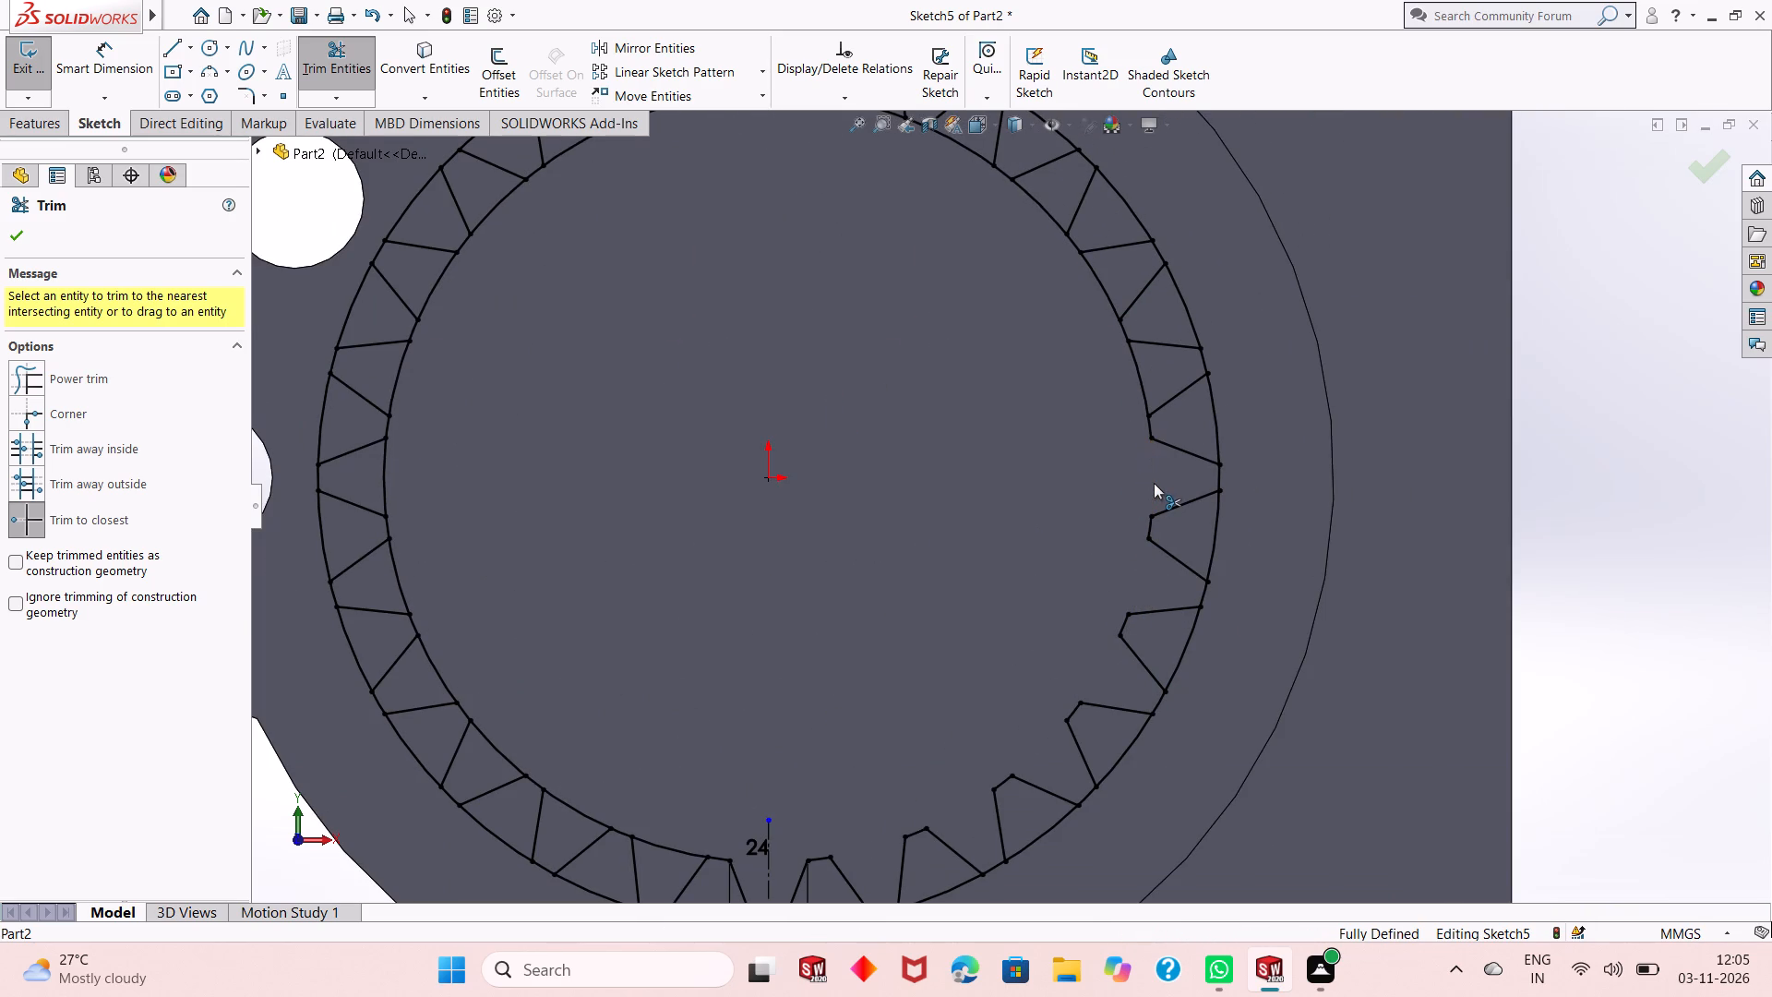
{"action": "left_click", "coordinate": [1138, 384]}
{"action": "left_click", "coordinate": [1109, 292]}
Trim the inner-circle arcs across the mouths of the seven slots running over the top of the circle.
{"action": "scroll", "coordinate": [1104, 457], "scroll_direction": "up", "scroll_amount": 2}
{"action": "scroll", "coordinate": [983, 196], "scroll_direction": "down", "scroll_amount": 3}
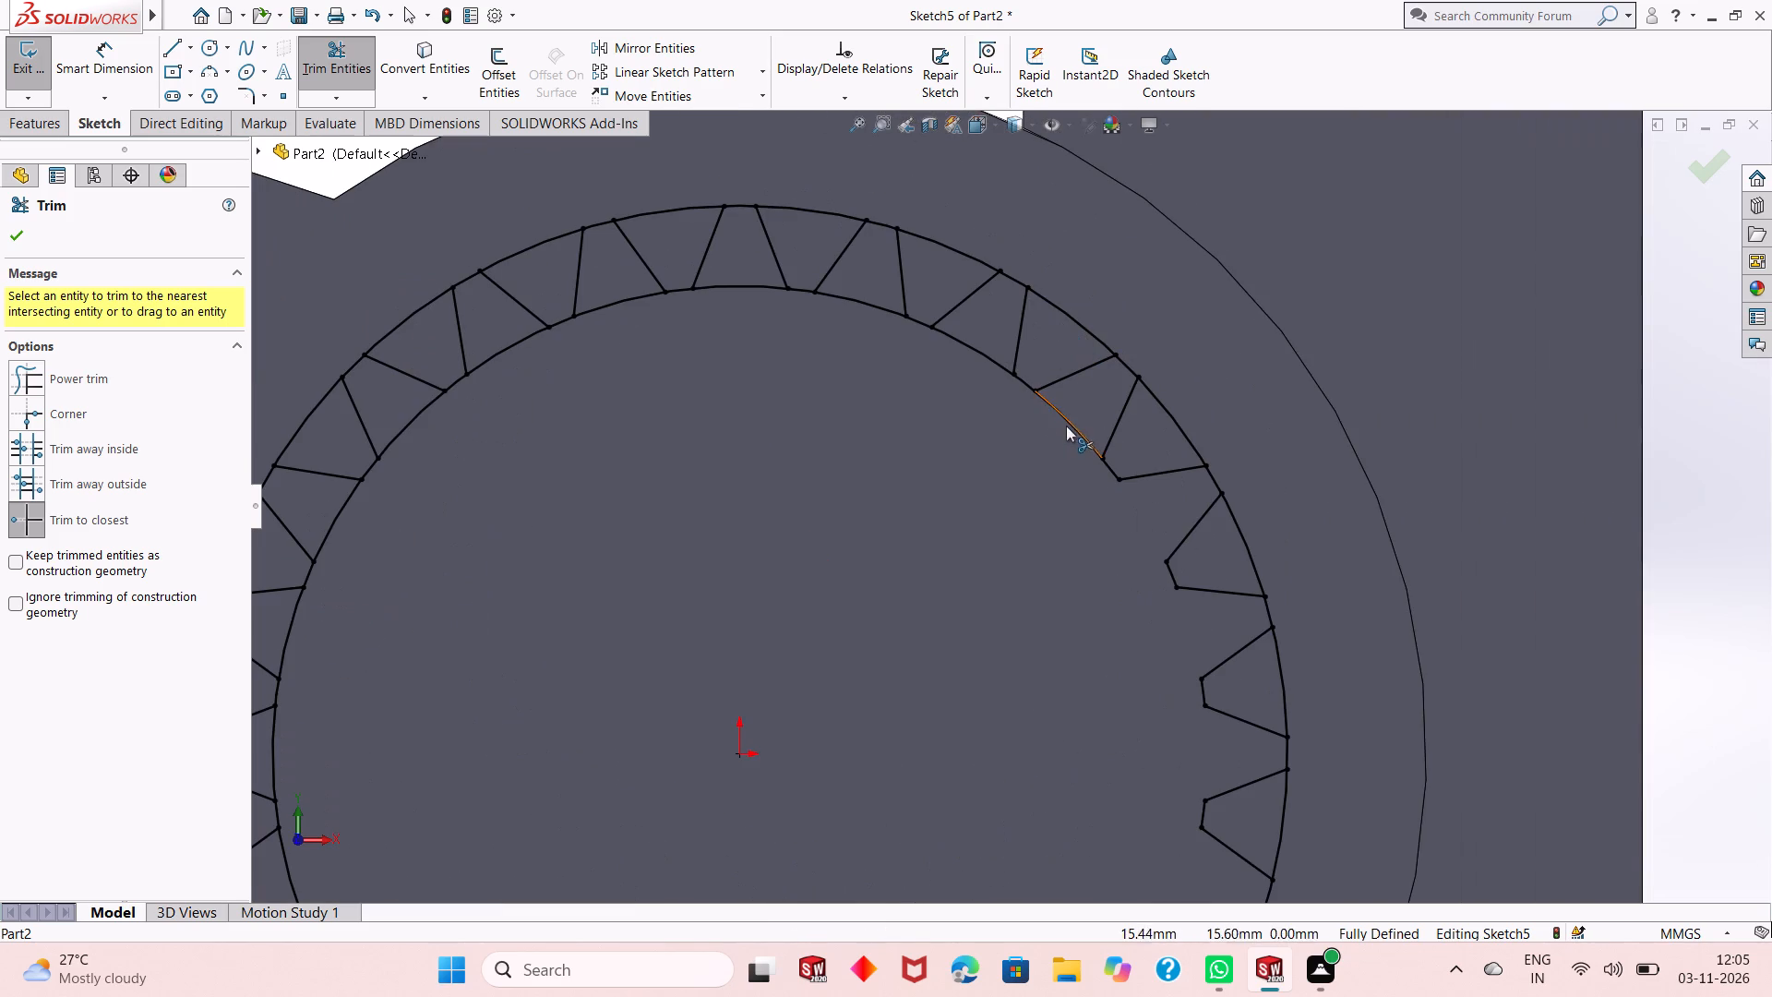
{"action": "left_click", "coordinate": [1070, 427]}
{"action": "left_click", "coordinate": [989, 357]}
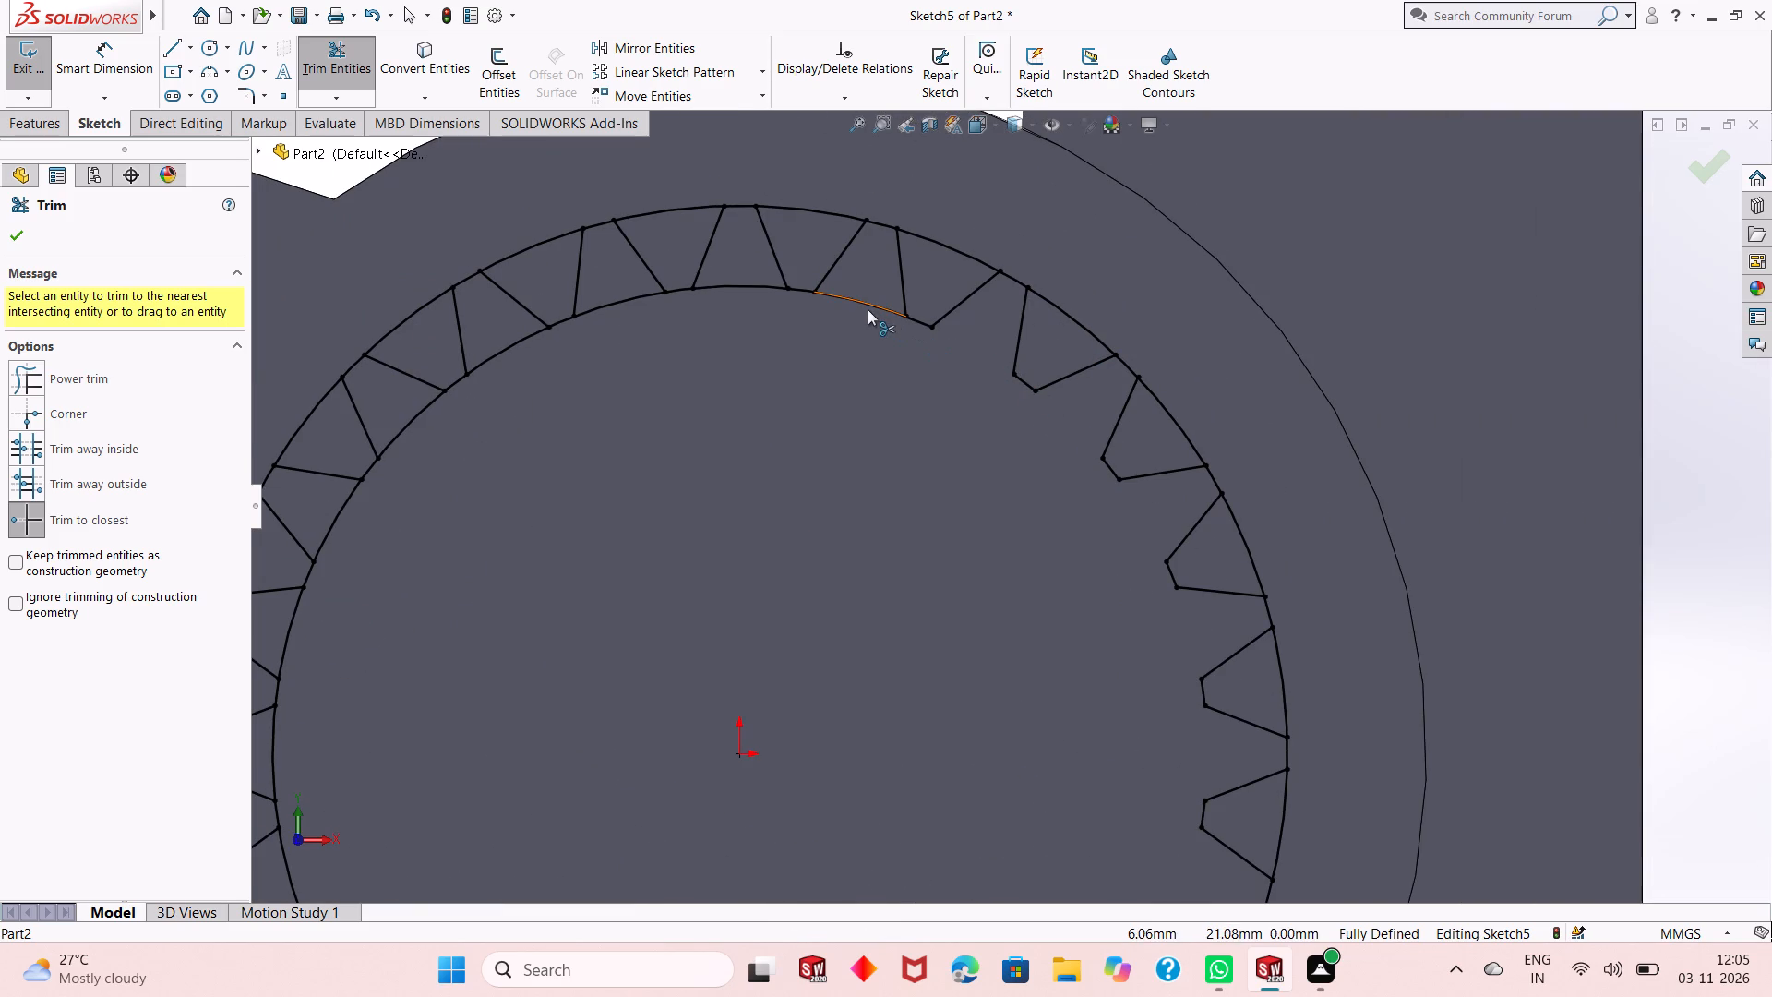
{"action": "left_click", "coordinate": [868, 306]}
{"action": "left_click", "coordinate": [735, 284]}
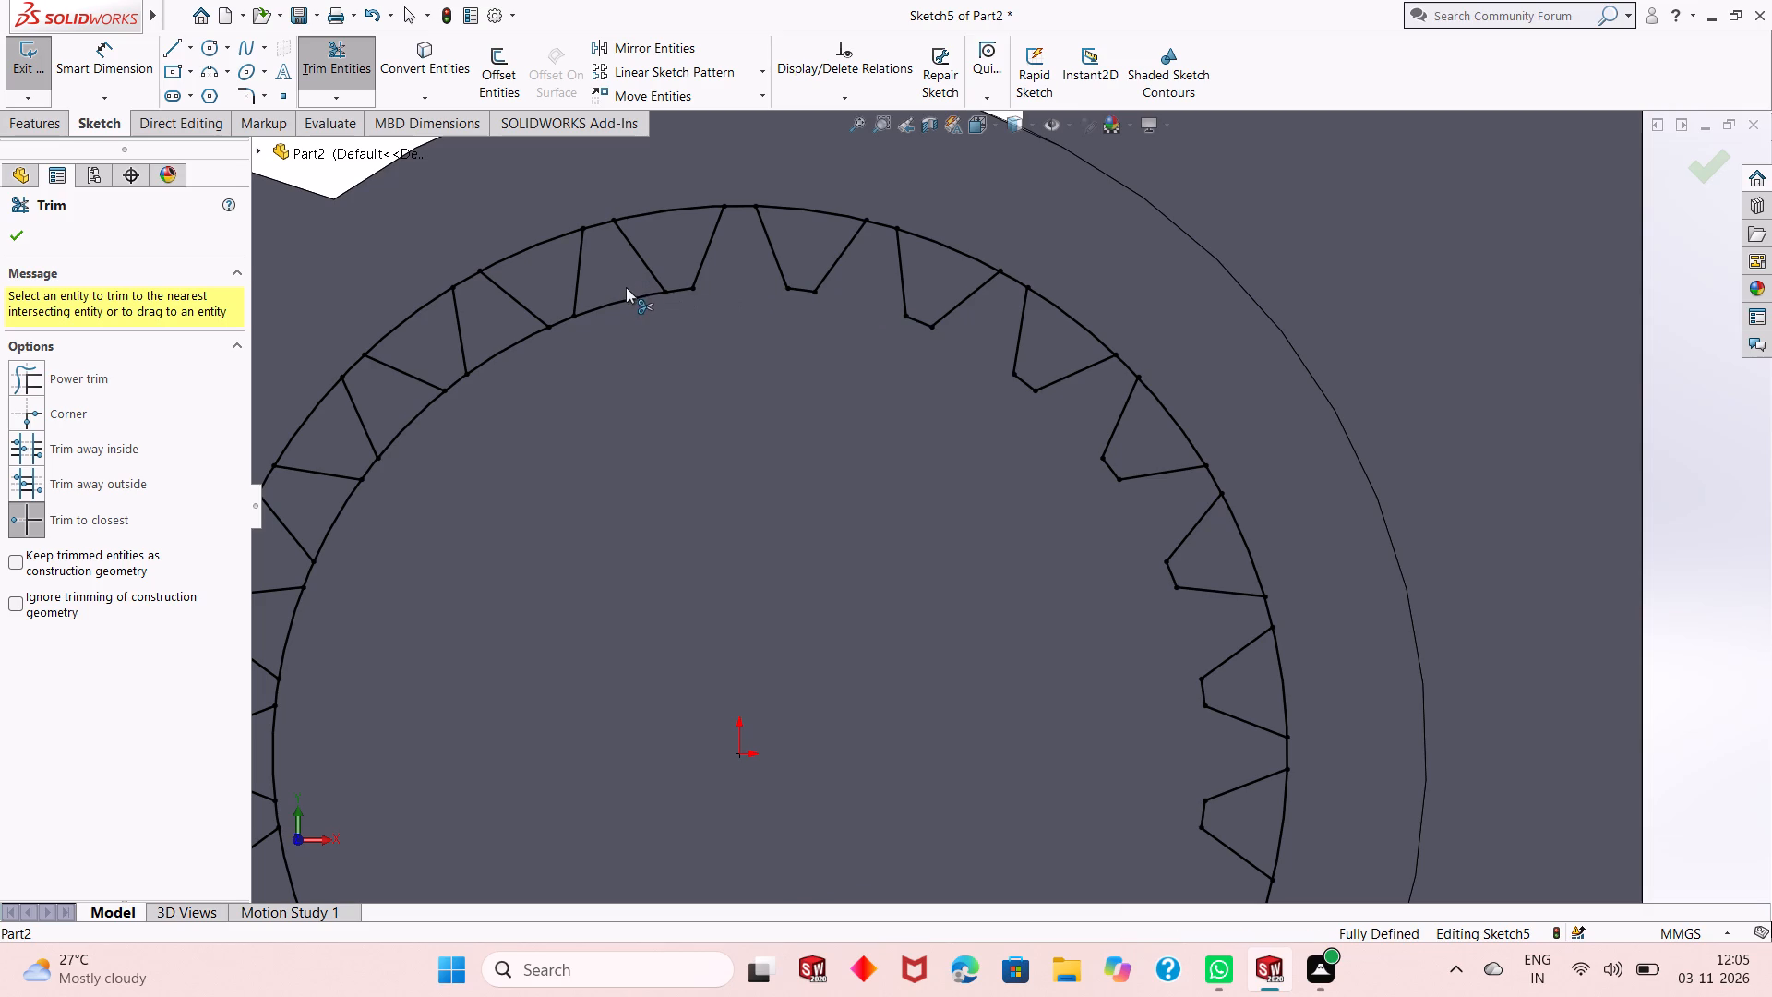
{"action": "left_click", "coordinate": [622, 297]}
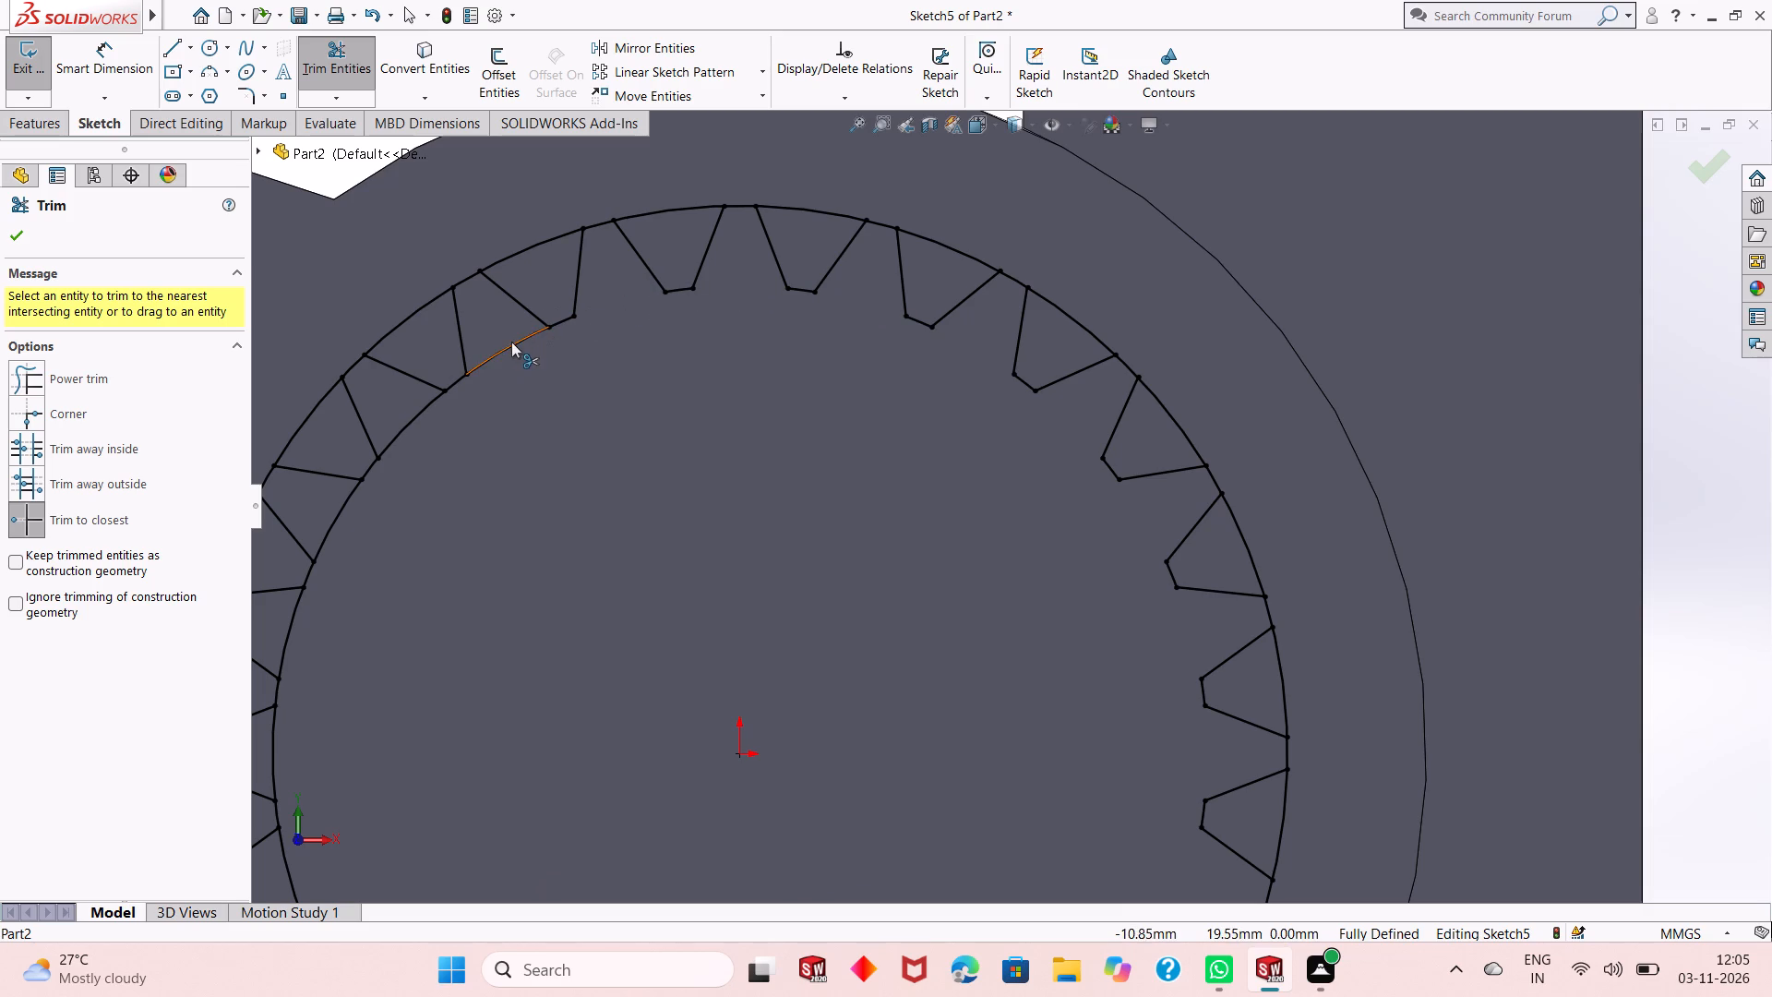
{"action": "left_click", "coordinate": [511, 342]}
{"action": "left_click", "coordinate": [423, 407]}
Trim the inner-circle arcs across the mouths of three patterned slots down the circle's left side.
{"action": "scroll", "coordinate": [732, 461], "scroll_direction": "up", "scroll_amount": 2}
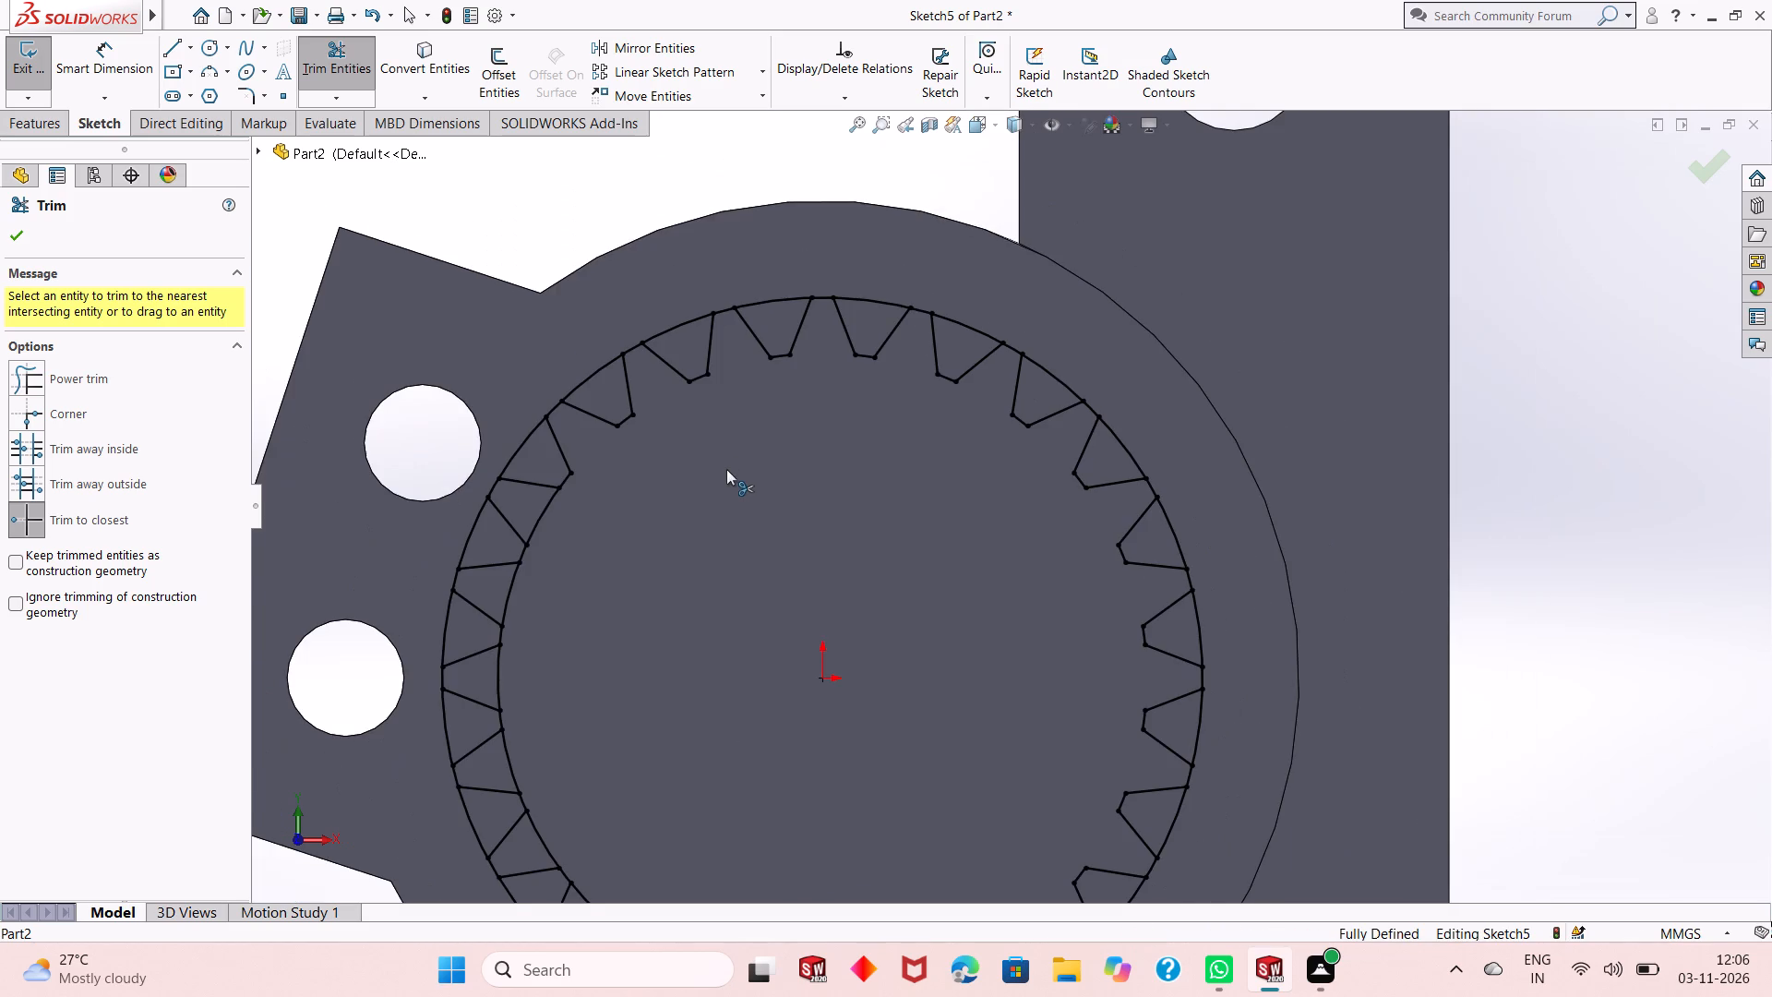
{"action": "left_click", "coordinate": [544, 521]}
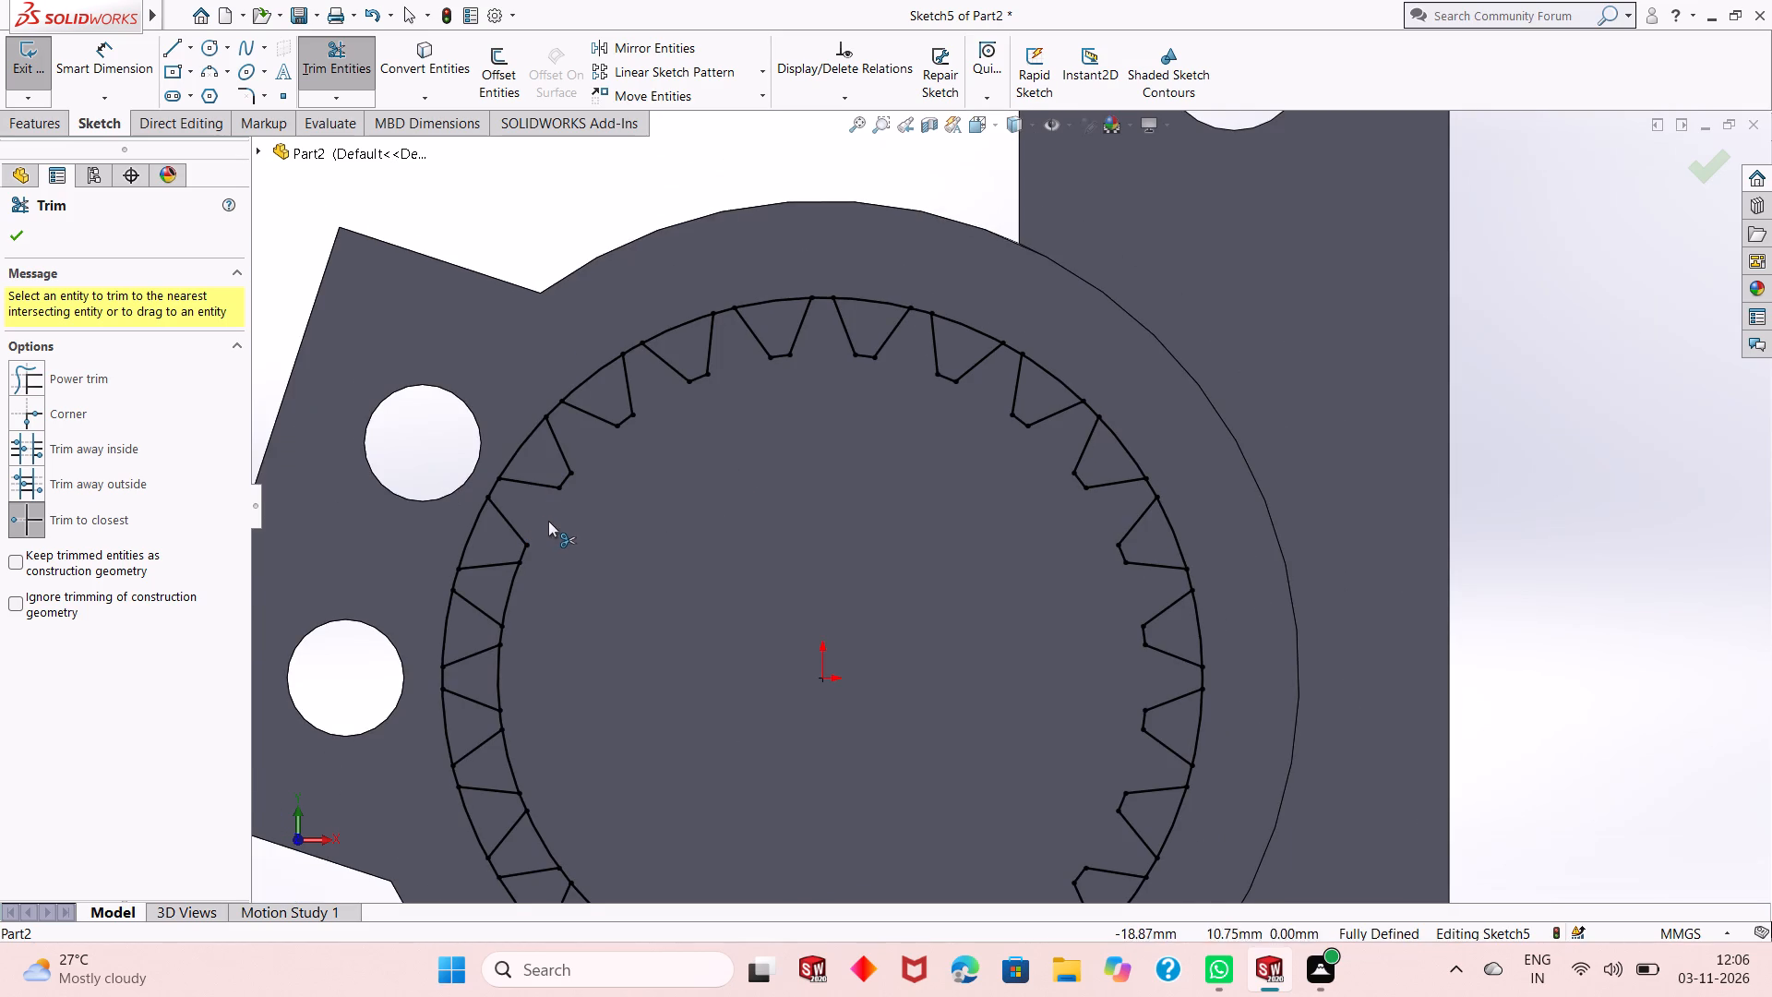
{"action": "scroll", "coordinate": [644, 468], "scroll_direction": "down", "scroll_amount": 1}
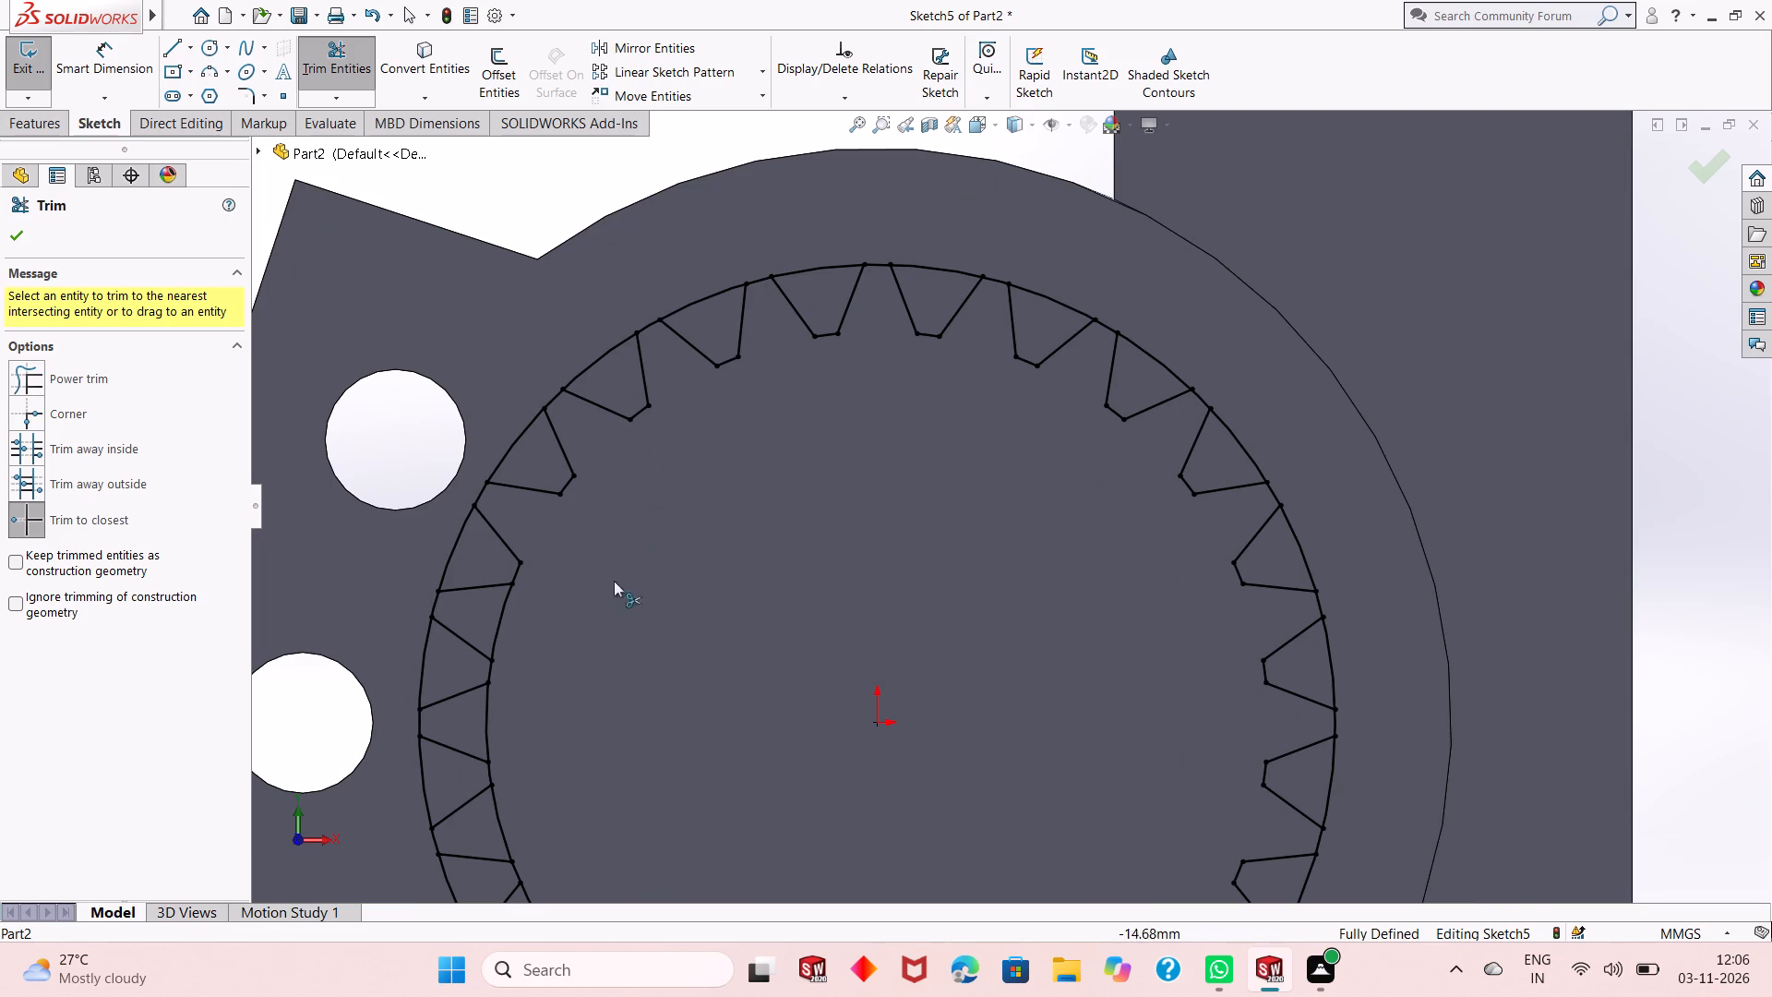
{"action": "left_click", "coordinate": [499, 611]}
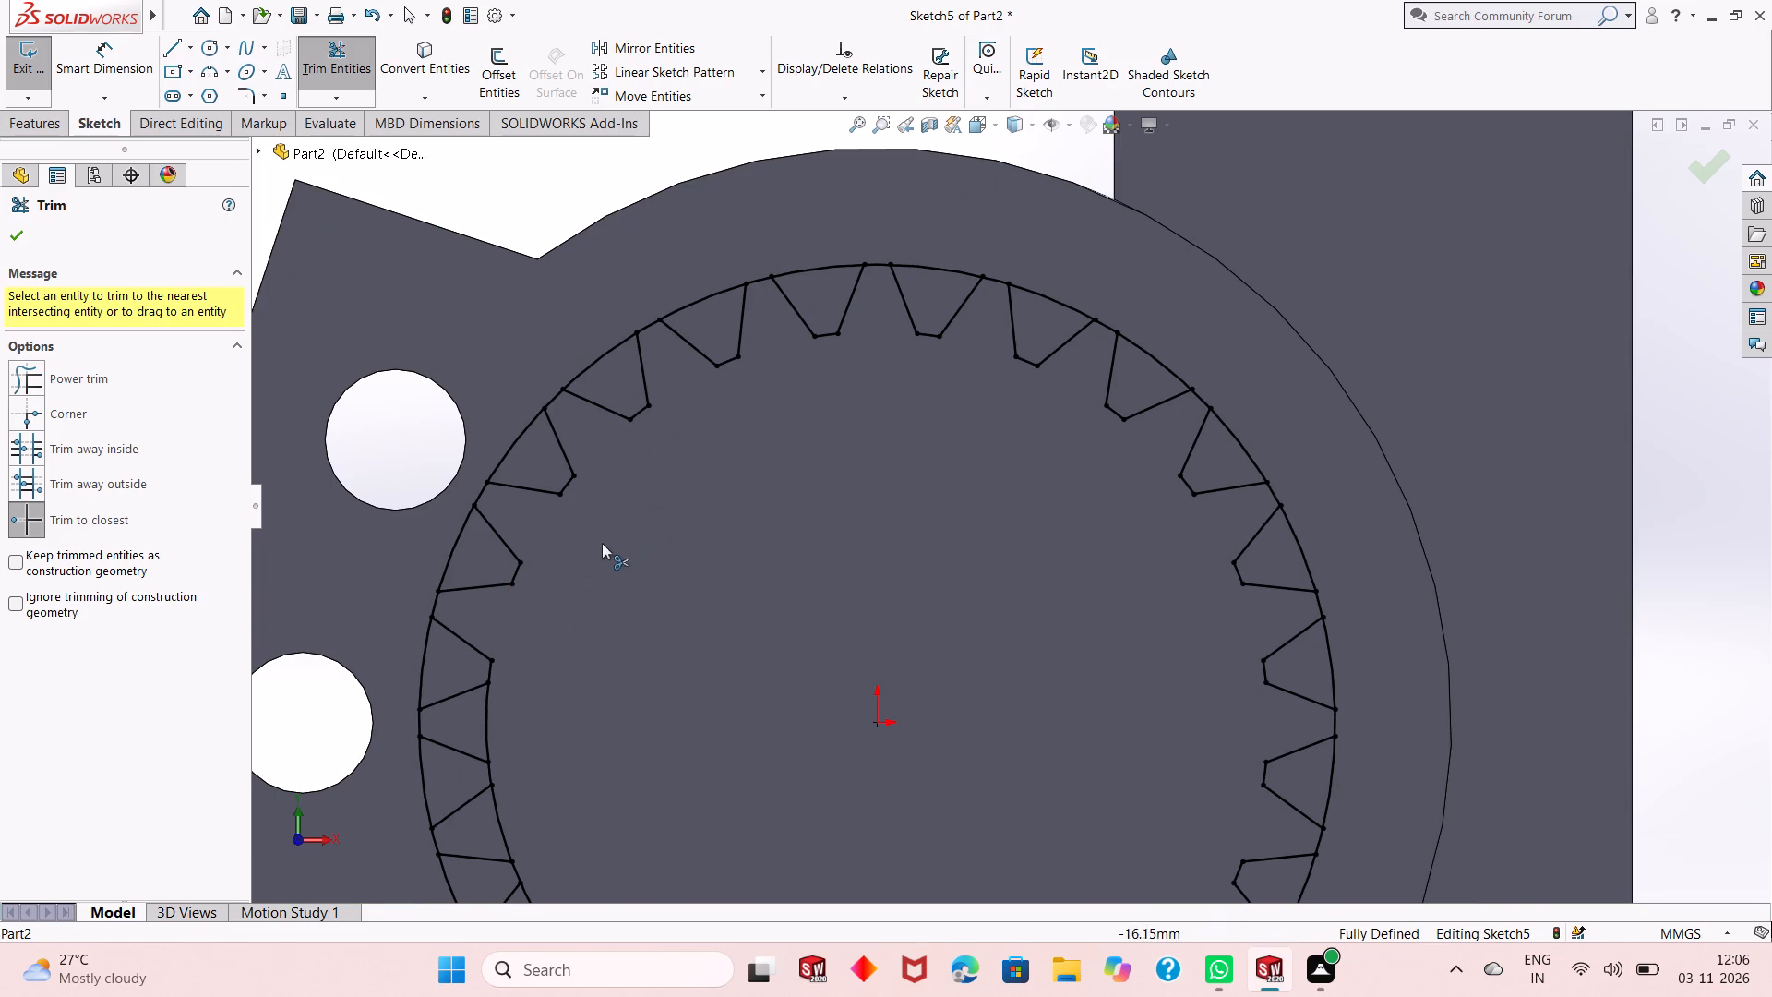
{"action": "scroll", "coordinate": [606, 531], "scroll_direction": "up", "scroll_amount": 2}
{"action": "scroll", "coordinate": [701, 712], "scroll_direction": "down", "scroll_amount": 2}
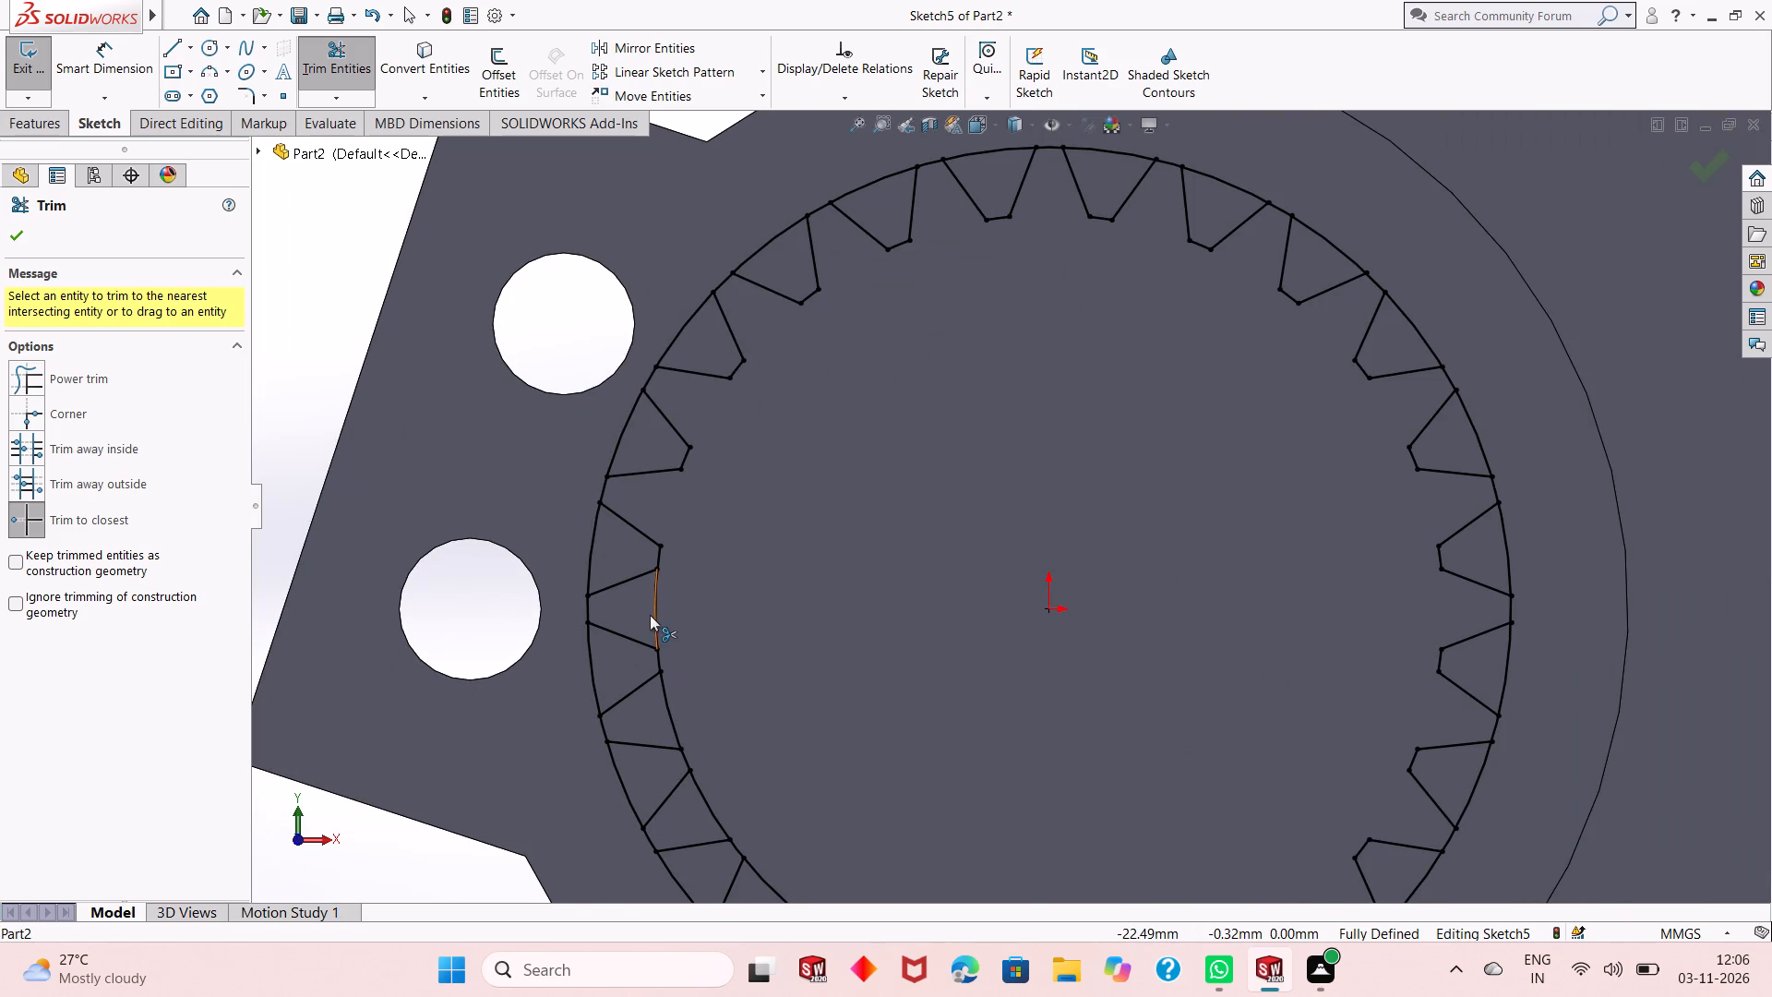
{"action": "left_click", "coordinate": [653, 603]}
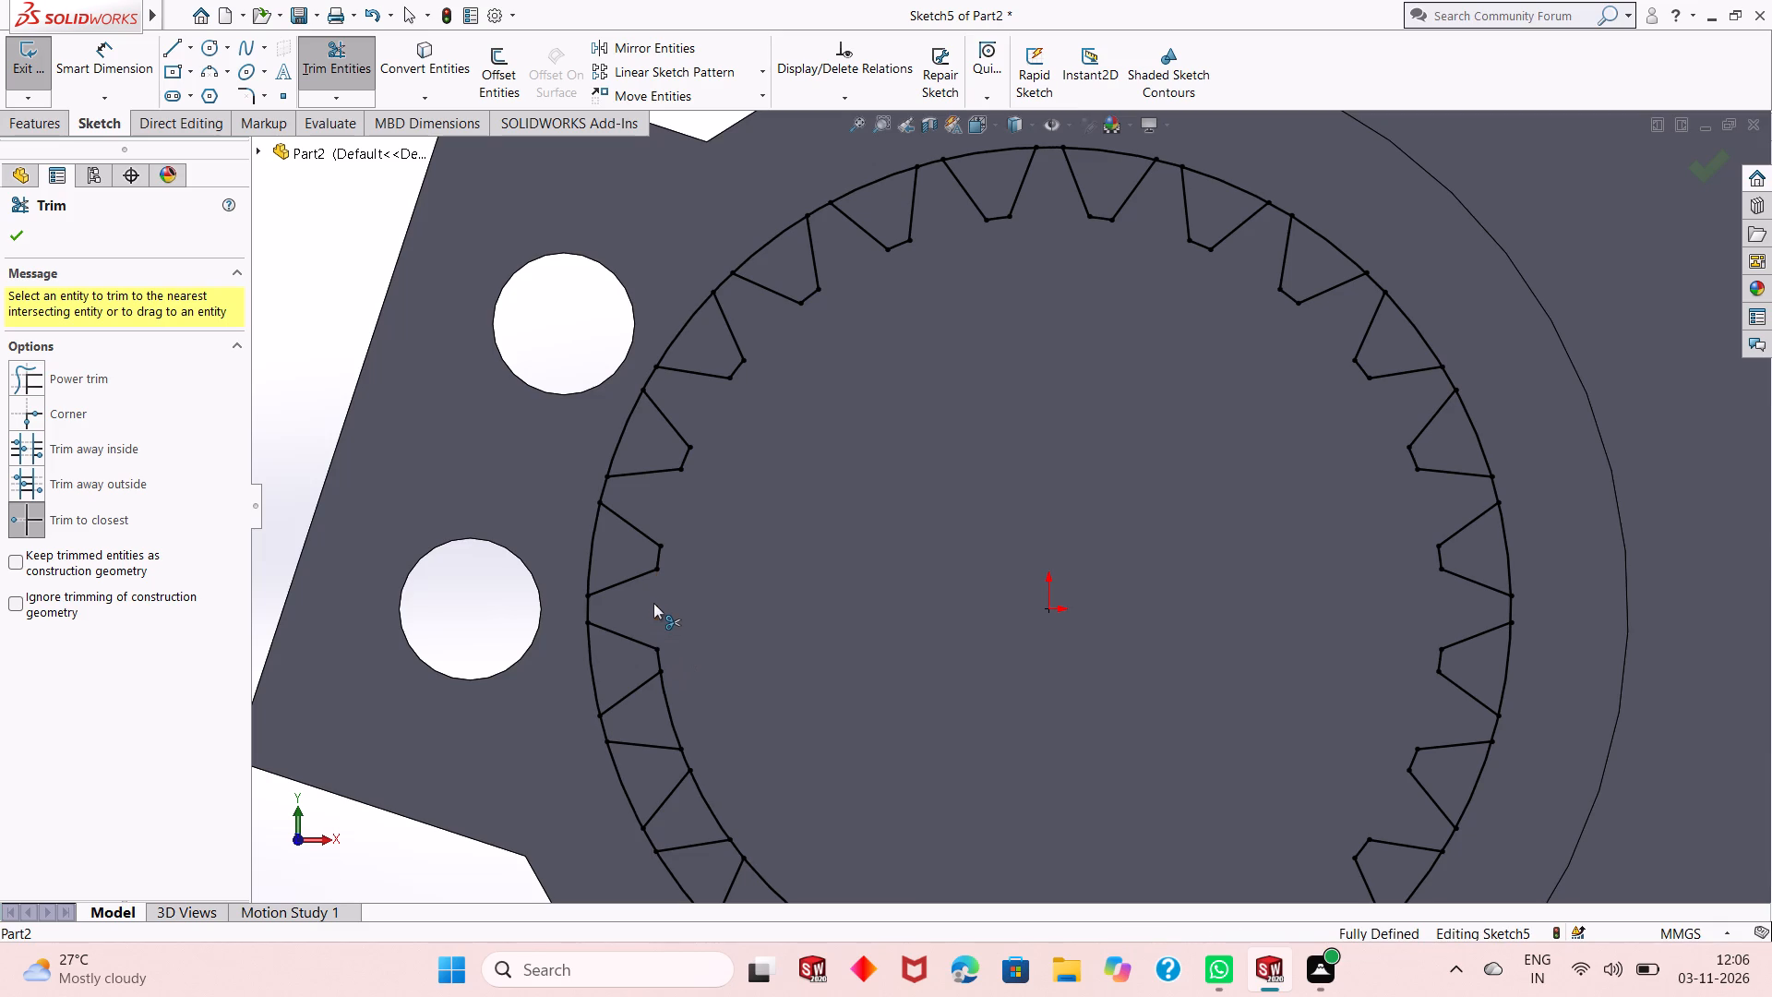
Trim the inner-circle arcs across the mouths of the last five slots along the circle's lower left, ending beside the original bottom slot.
{"action": "scroll", "coordinate": [739, 551], "scroll_direction": "up", "scroll_amount": 3}
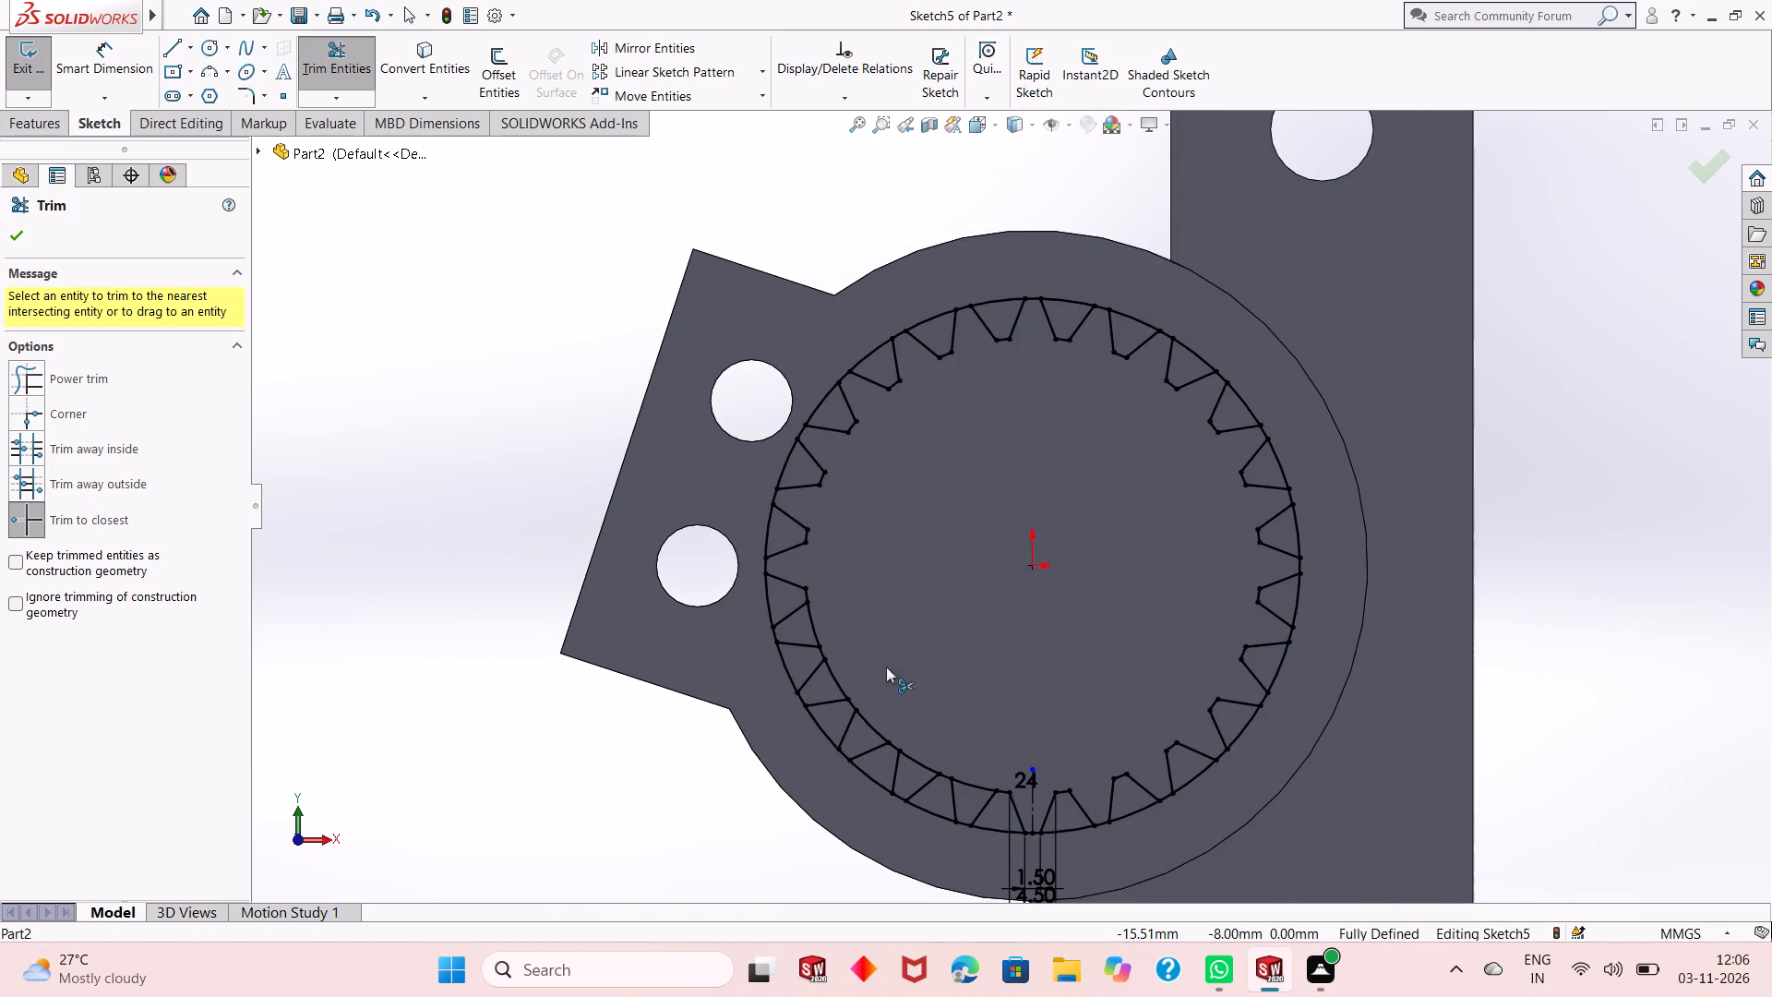
{"action": "scroll", "coordinate": [955, 759], "scroll_direction": "down", "scroll_amount": 3}
{"action": "left_click", "coordinate": [715, 472]}
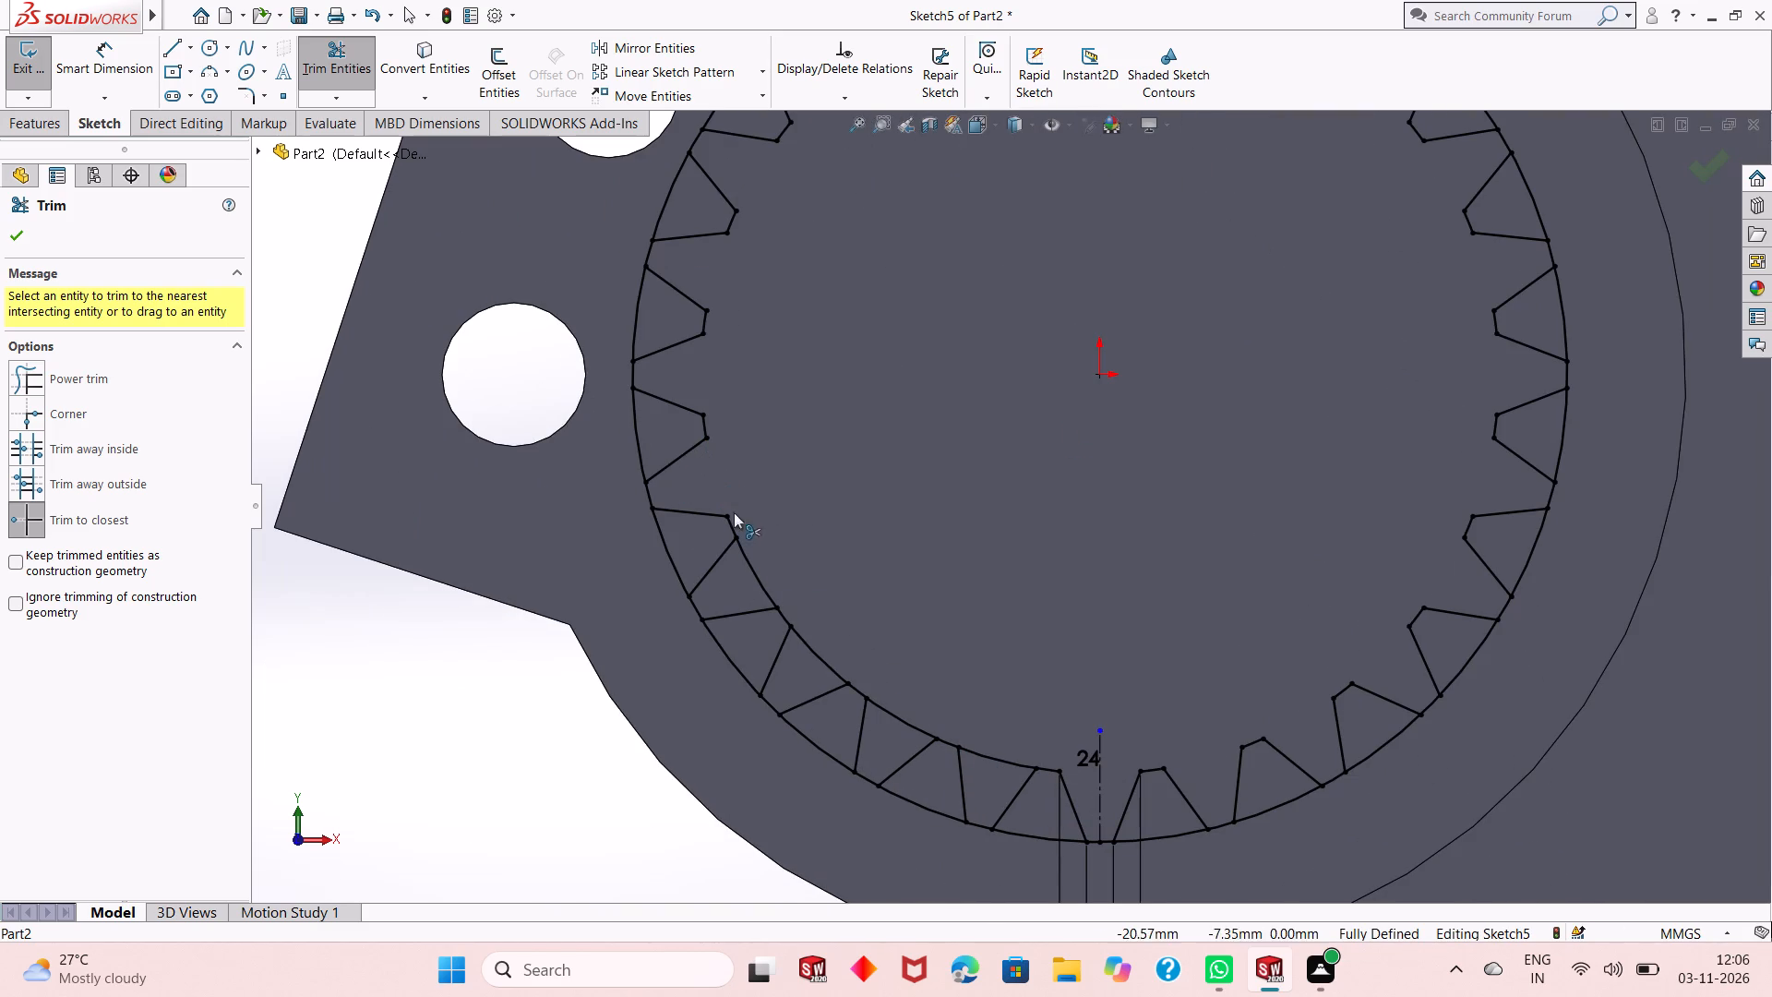
{"action": "left_click", "coordinate": [758, 578]}
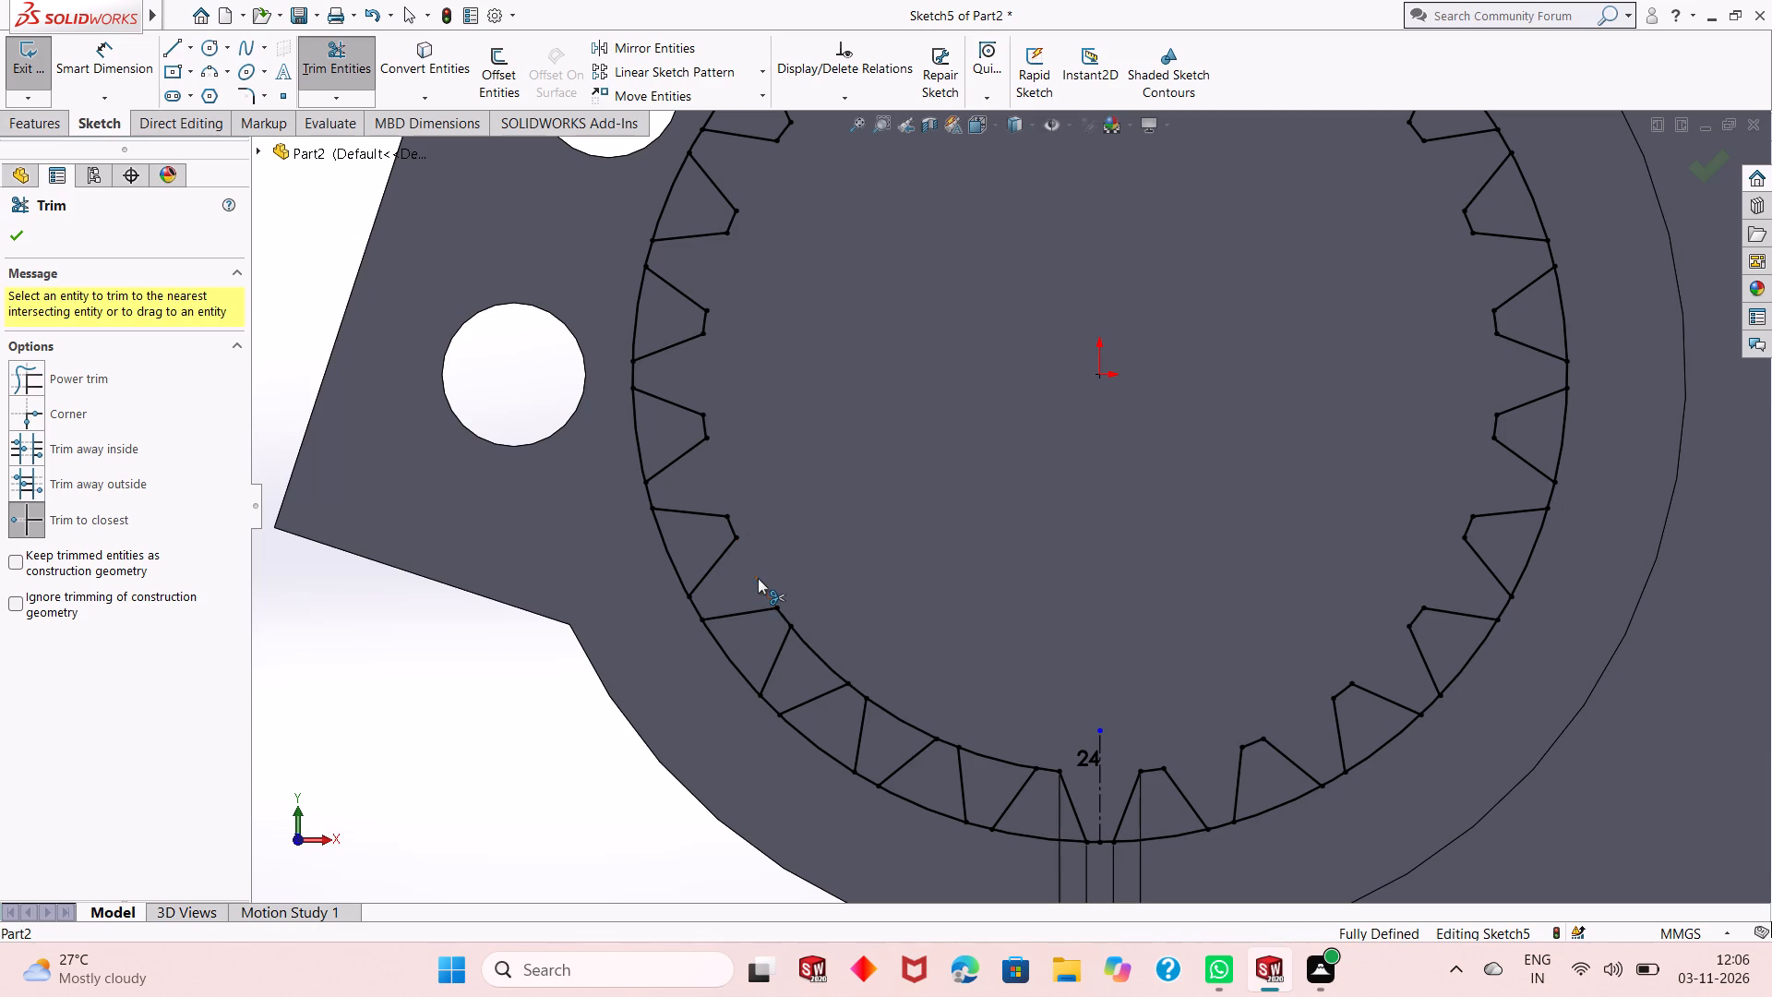
{"action": "left_click", "coordinate": [828, 662]}
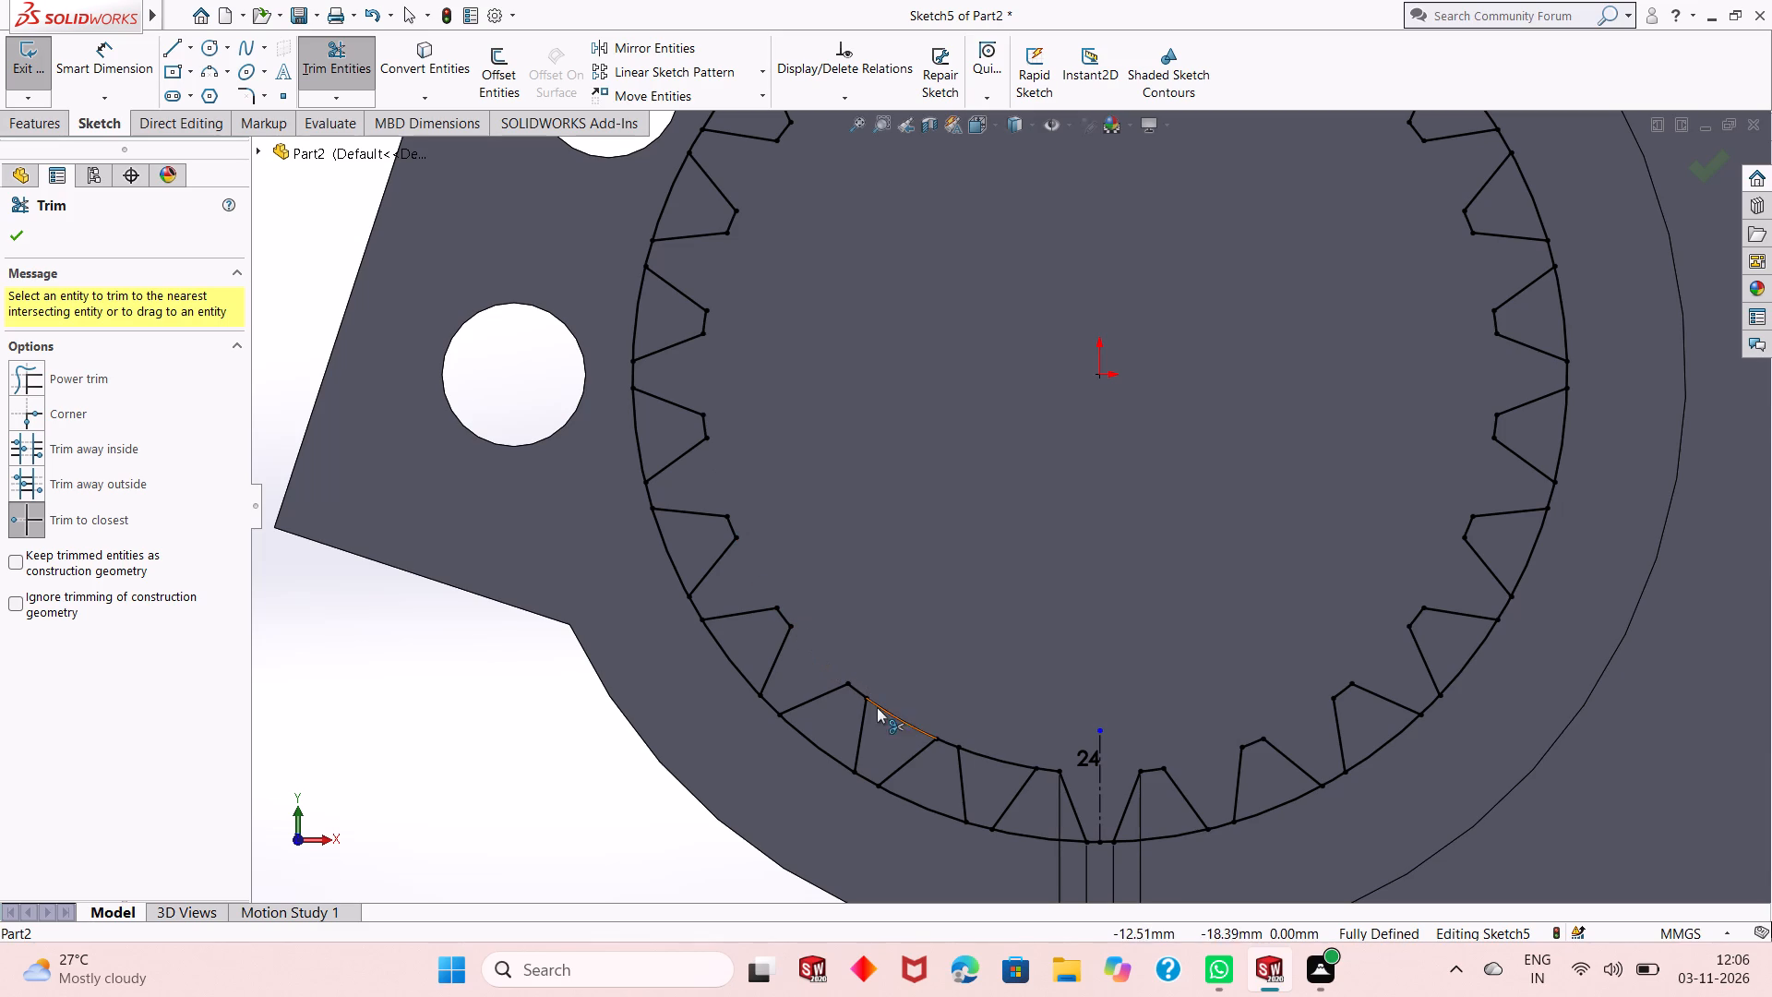
{"action": "left_click", "coordinate": [881, 710]}
{"action": "left_click", "coordinate": [995, 758]}
{"action": "scroll", "coordinate": [945, 471], "scroll_direction": "up", "scroll_amount": 3}
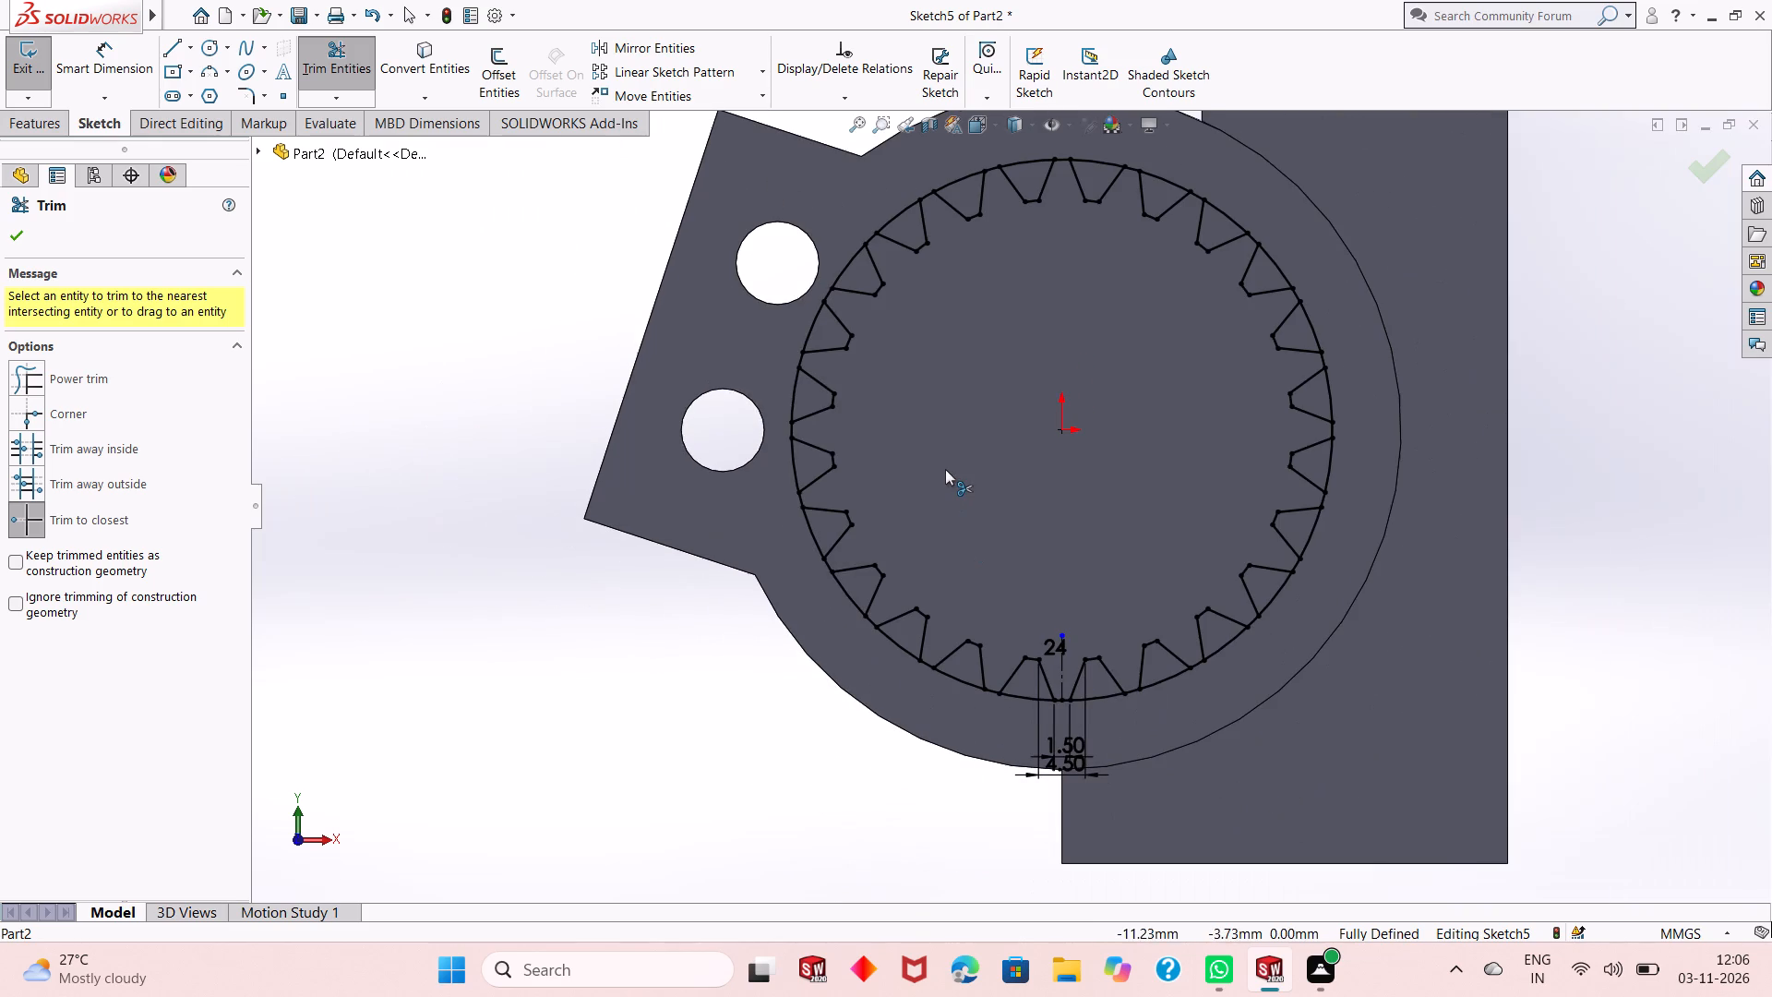
{"action": "right_click", "coordinate": [326, 276]}
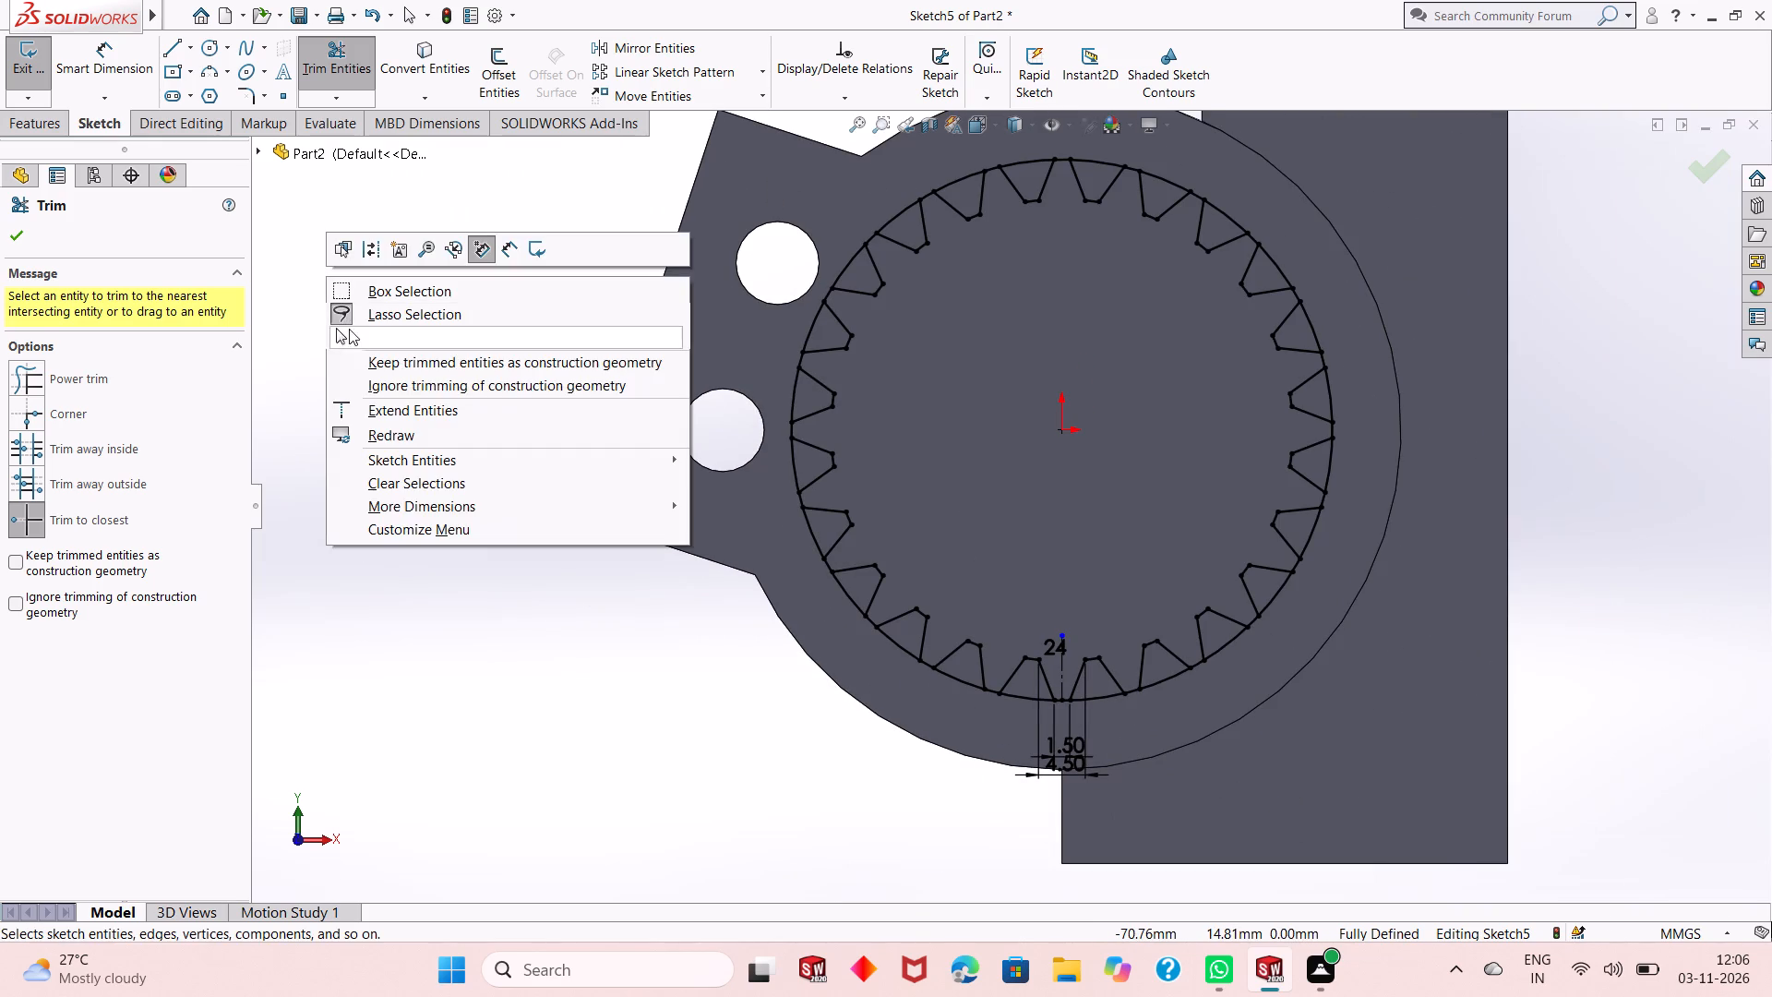
{"action": "left_click", "coordinate": [360, 345]}
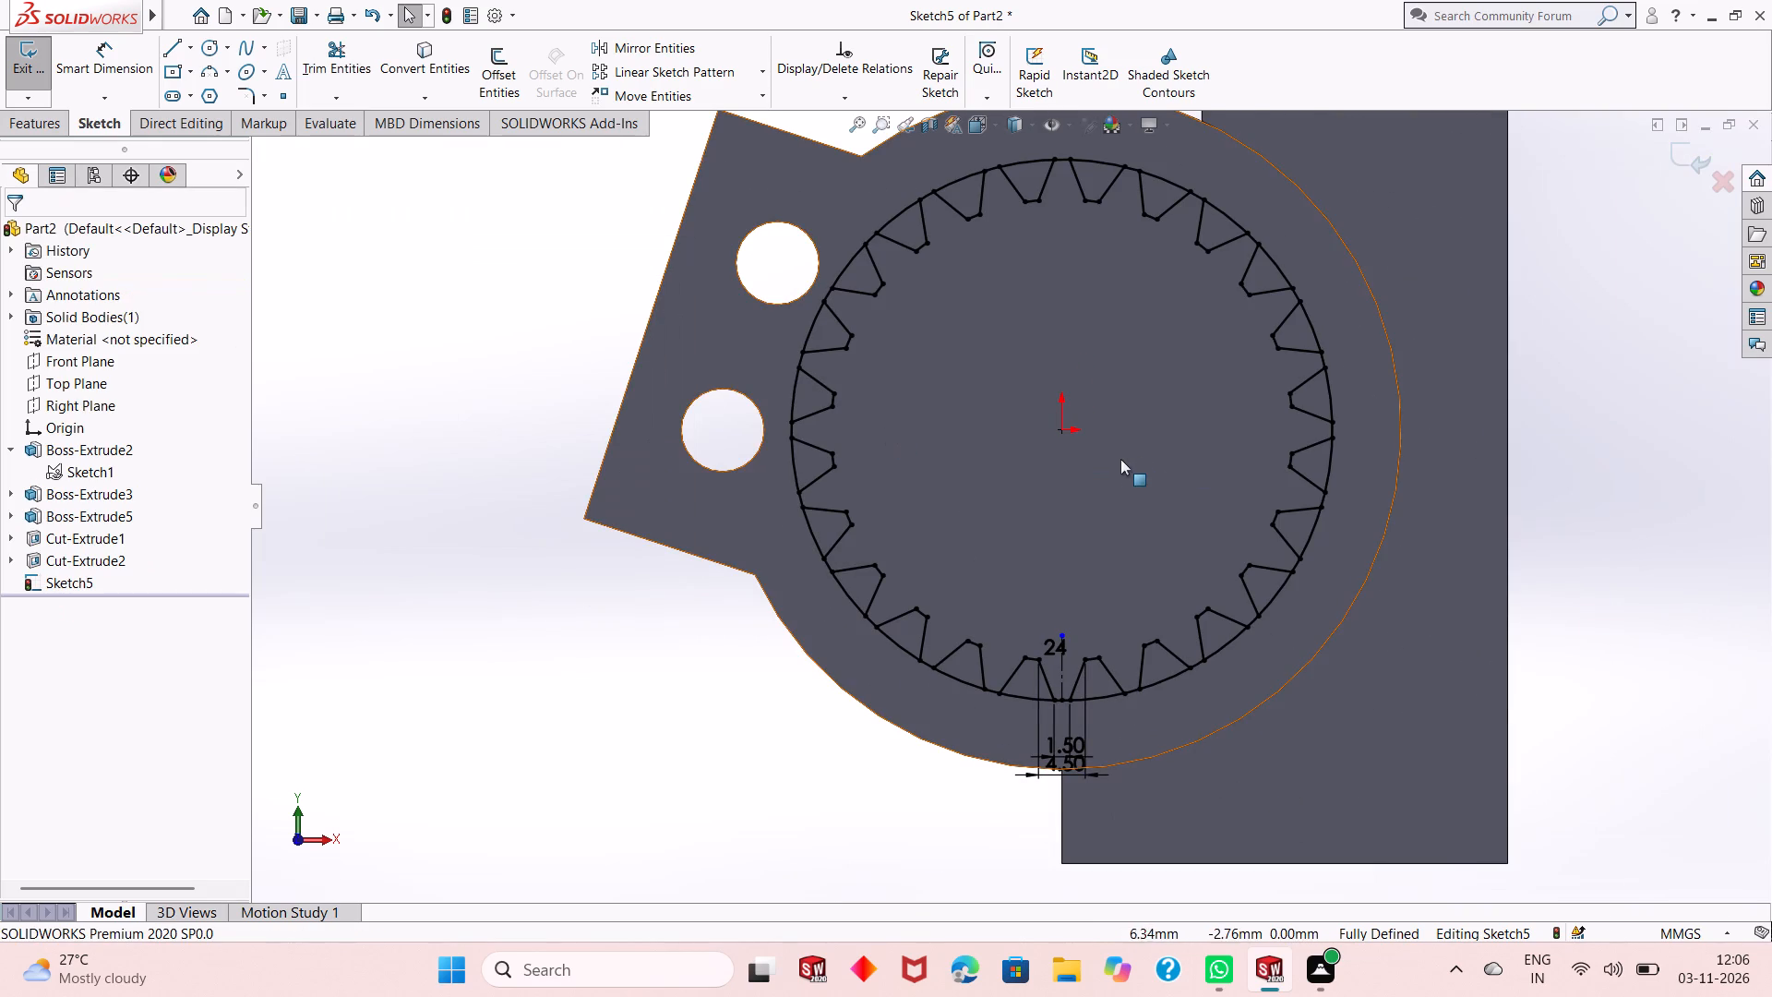
Cut-extrude the toothed inner region of the sketch through the circular boss to a blind depth of 24 mm.
{"action": "scroll", "coordinate": [1119, 459], "scroll_direction": "up", "scroll_amount": 1}
{"action": "scroll", "coordinate": [1189, 315], "scroll_direction": "down", "scroll_amount": 2}
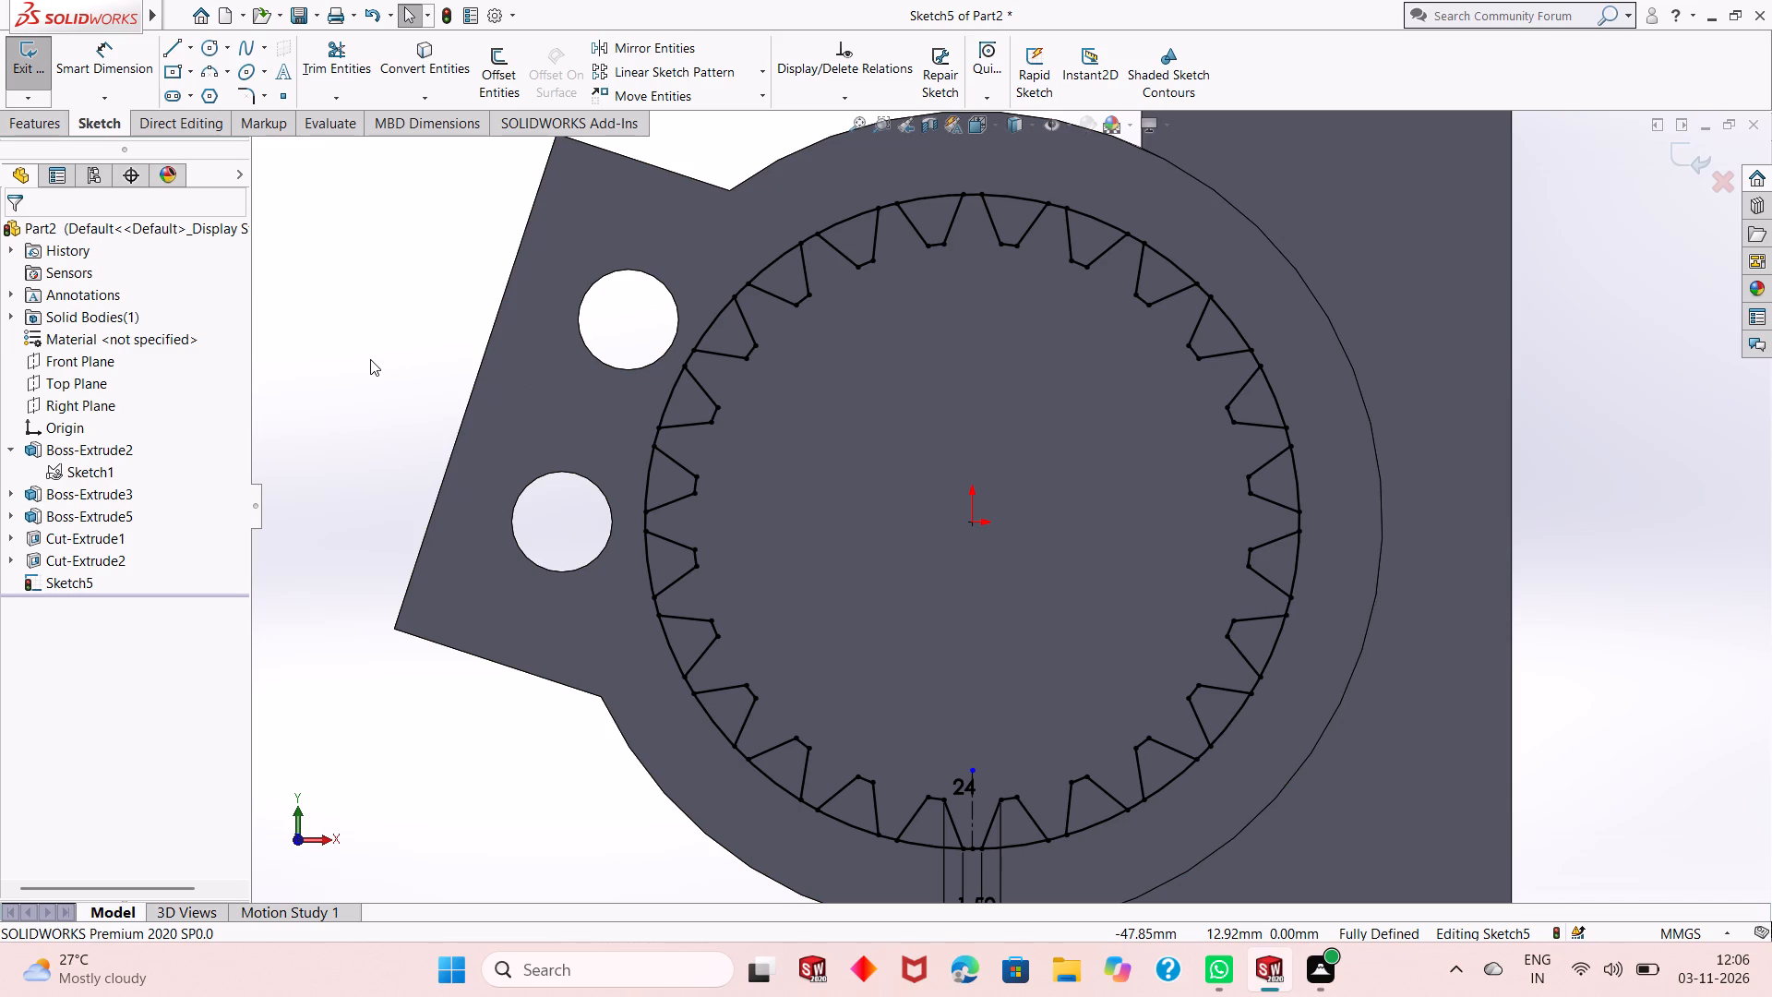
{"action": "scroll", "coordinate": [866, 493], "scroll_direction": "up", "scroll_amount": 1}
{"action": "scroll", "coordinate": [1036, 586], "scroll_direction": "up", "scroll_amount": 1}
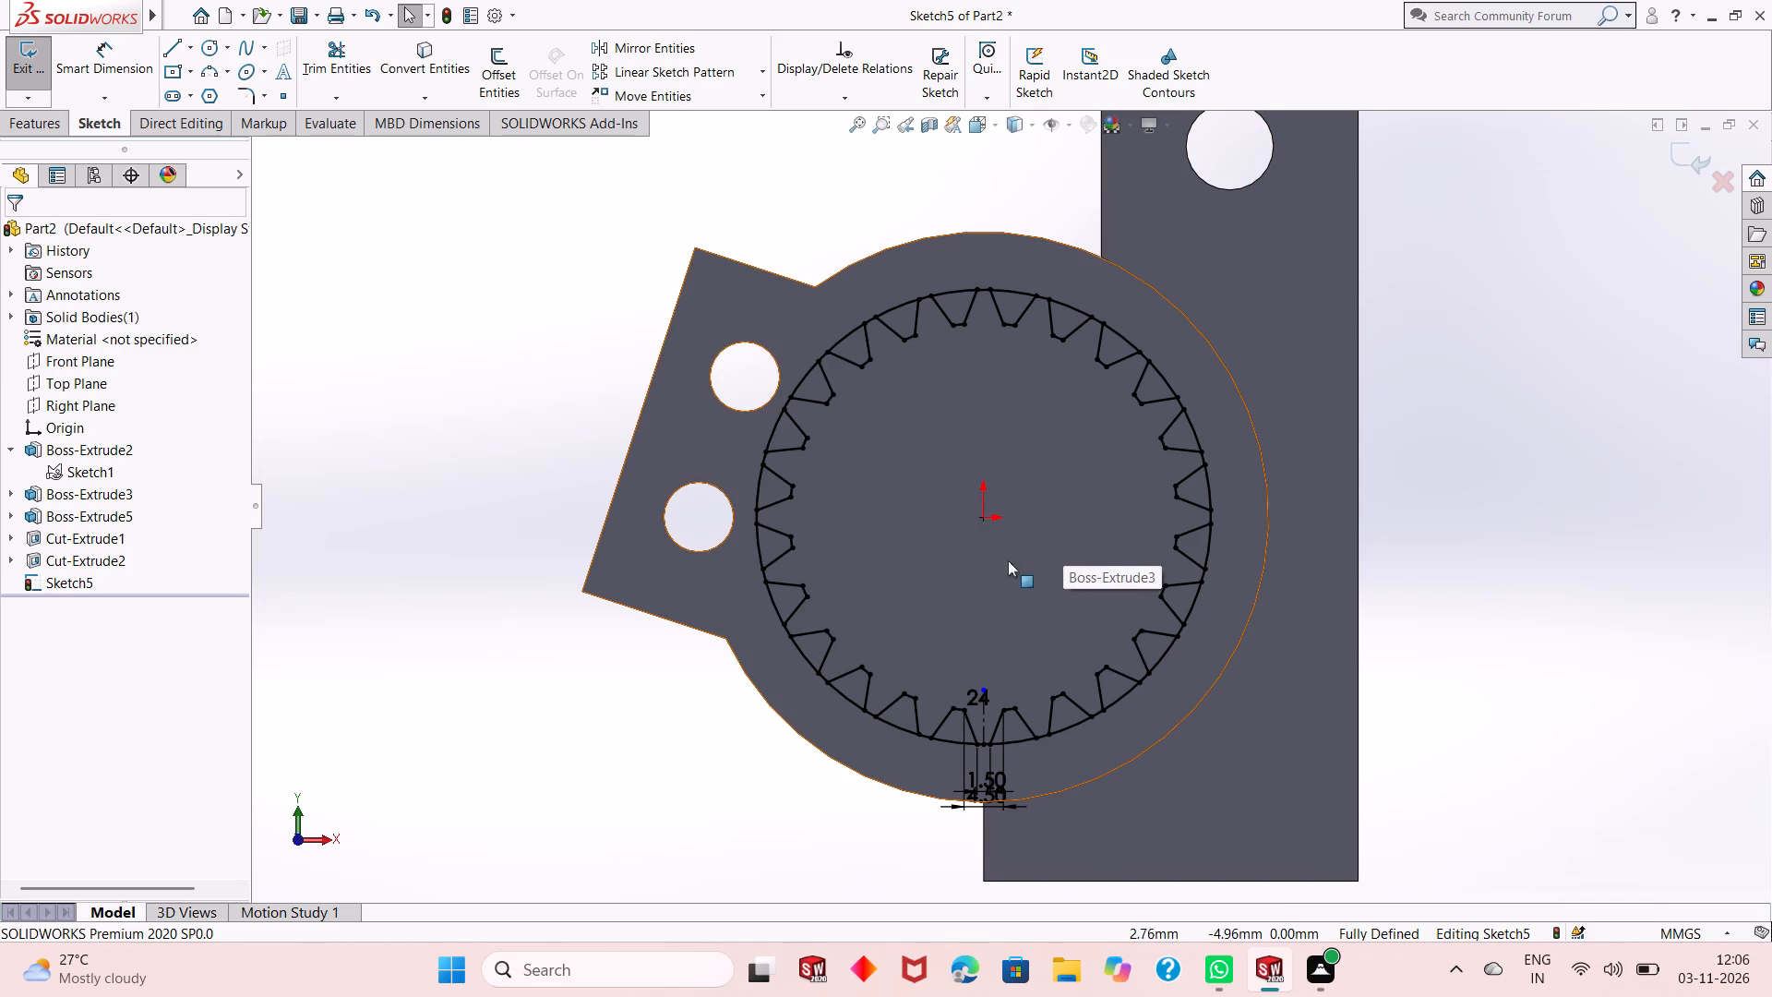
{"action": "middle_click_drag", "start_coordinate": [876, 443], "coordinate": [831, 474]}
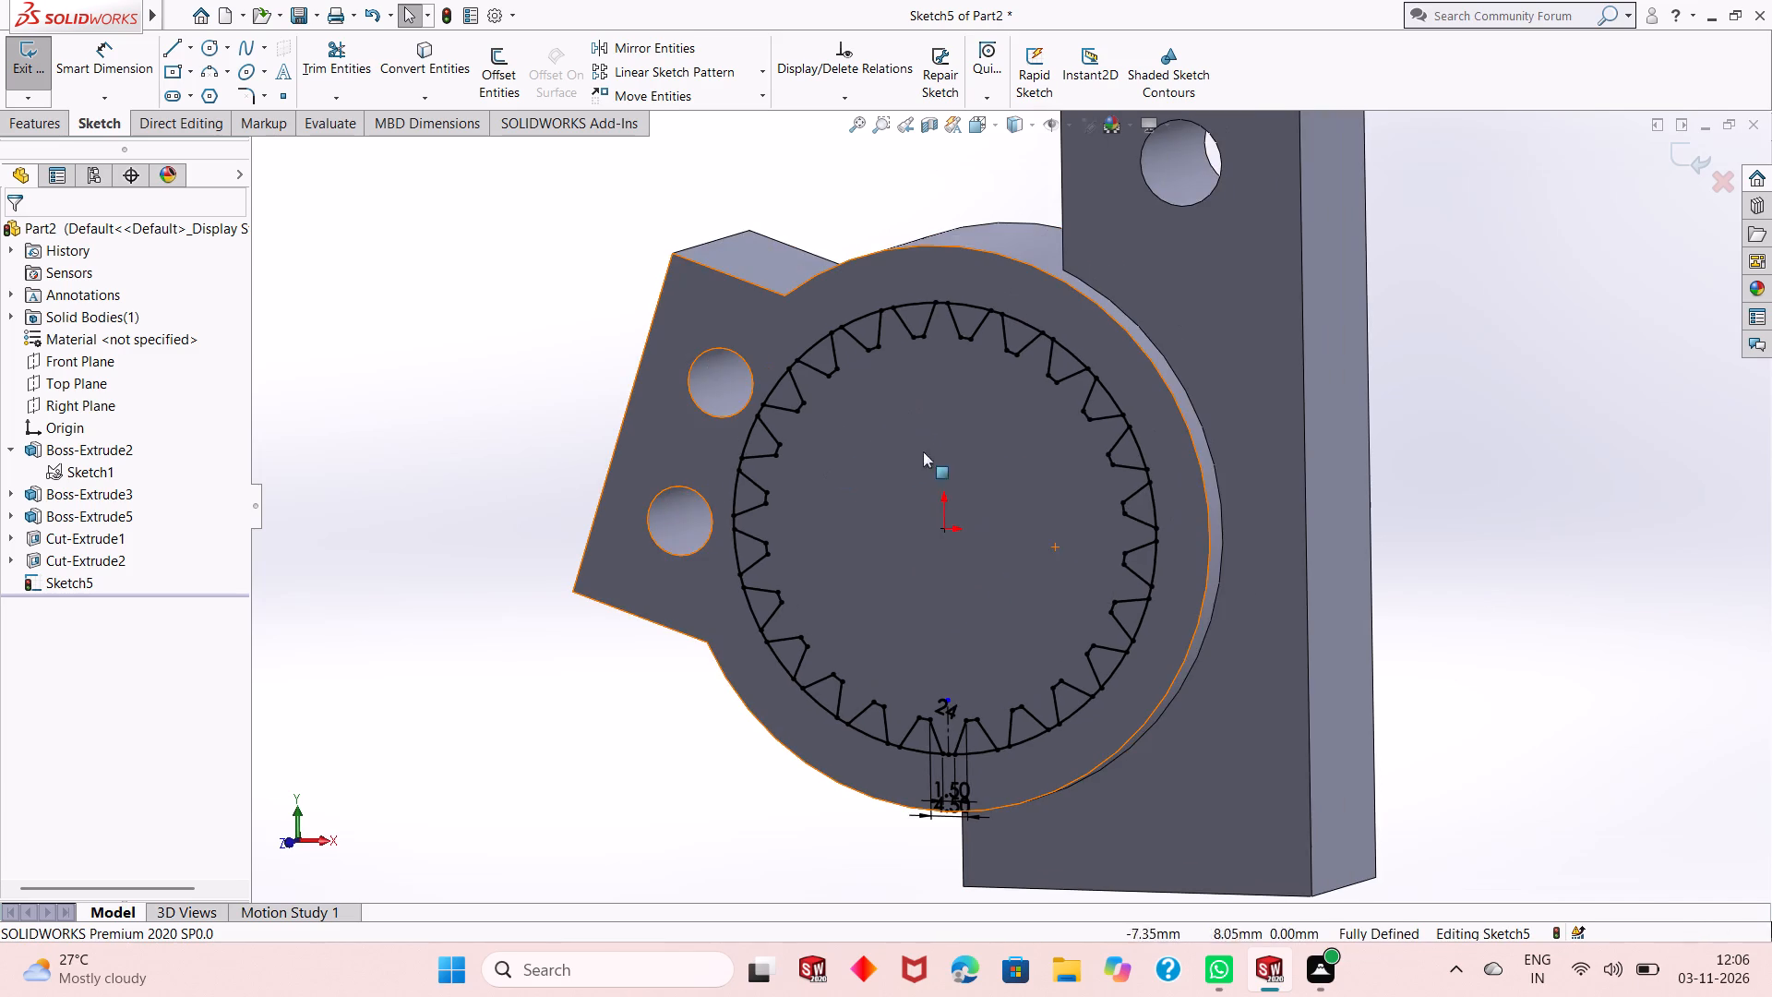
{"action": "middle_click_drag", "start_coordinate": [994, 452], "coordinate": [960, 468]}
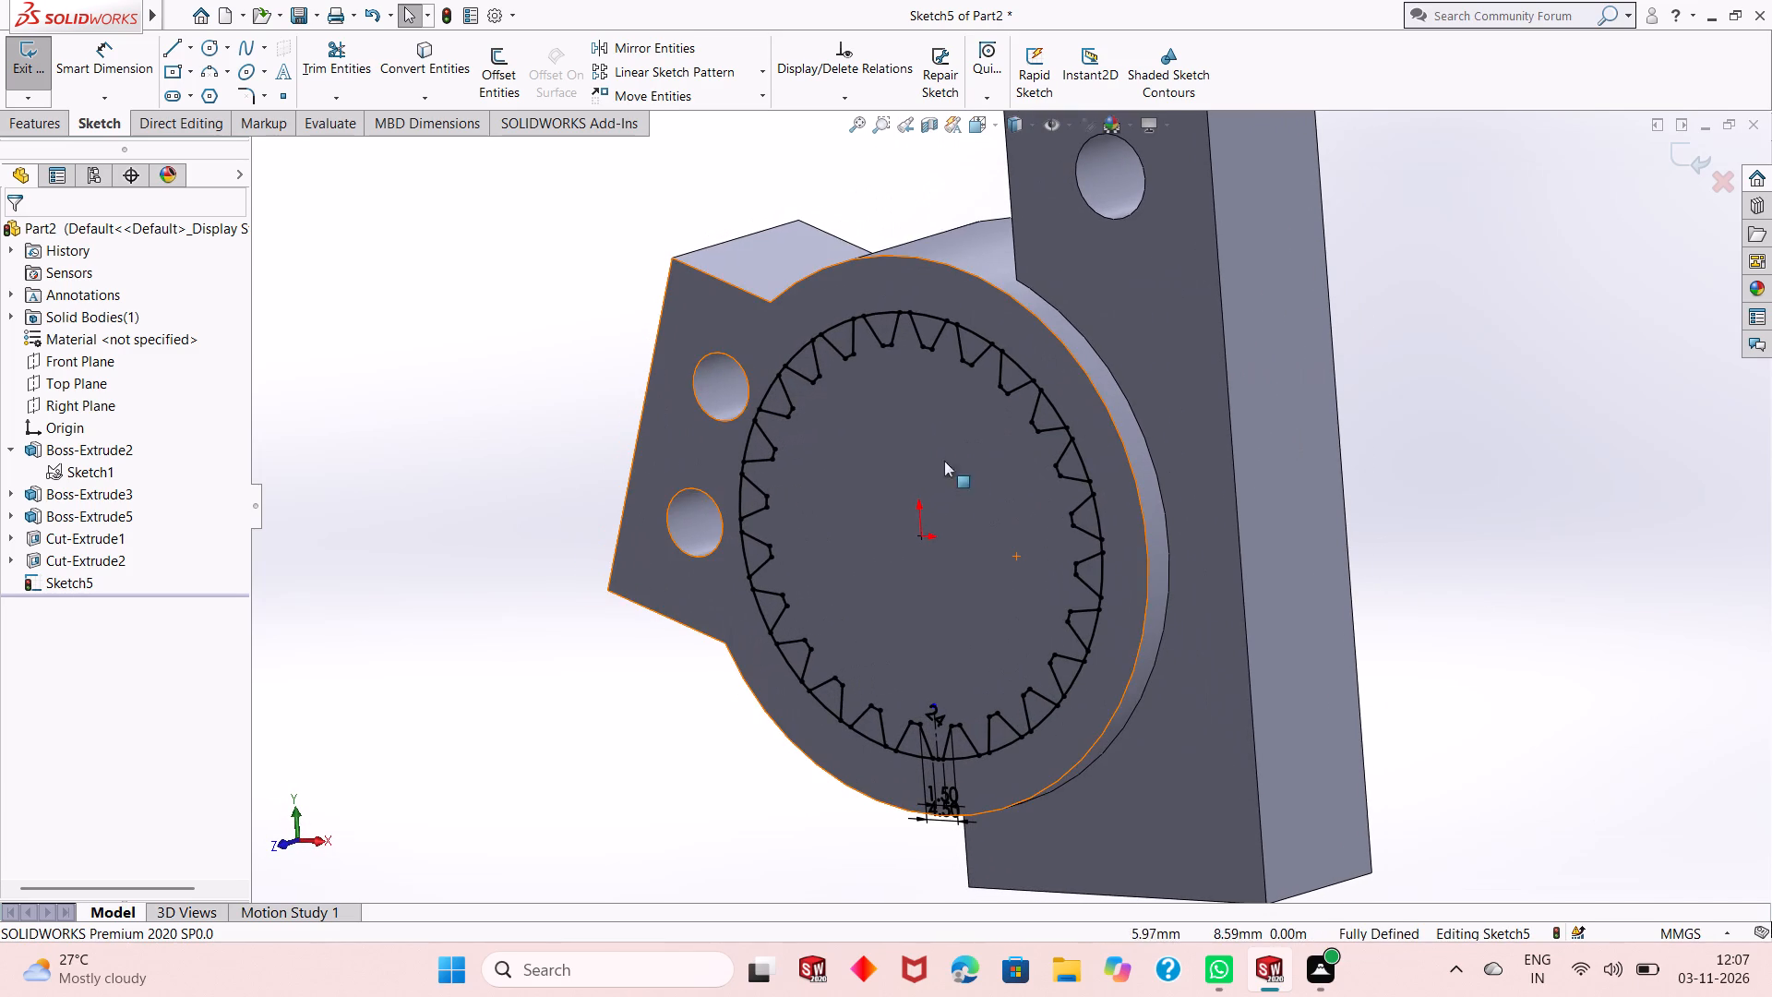
{"action": "left_click", "coordinate": [451, 216]}
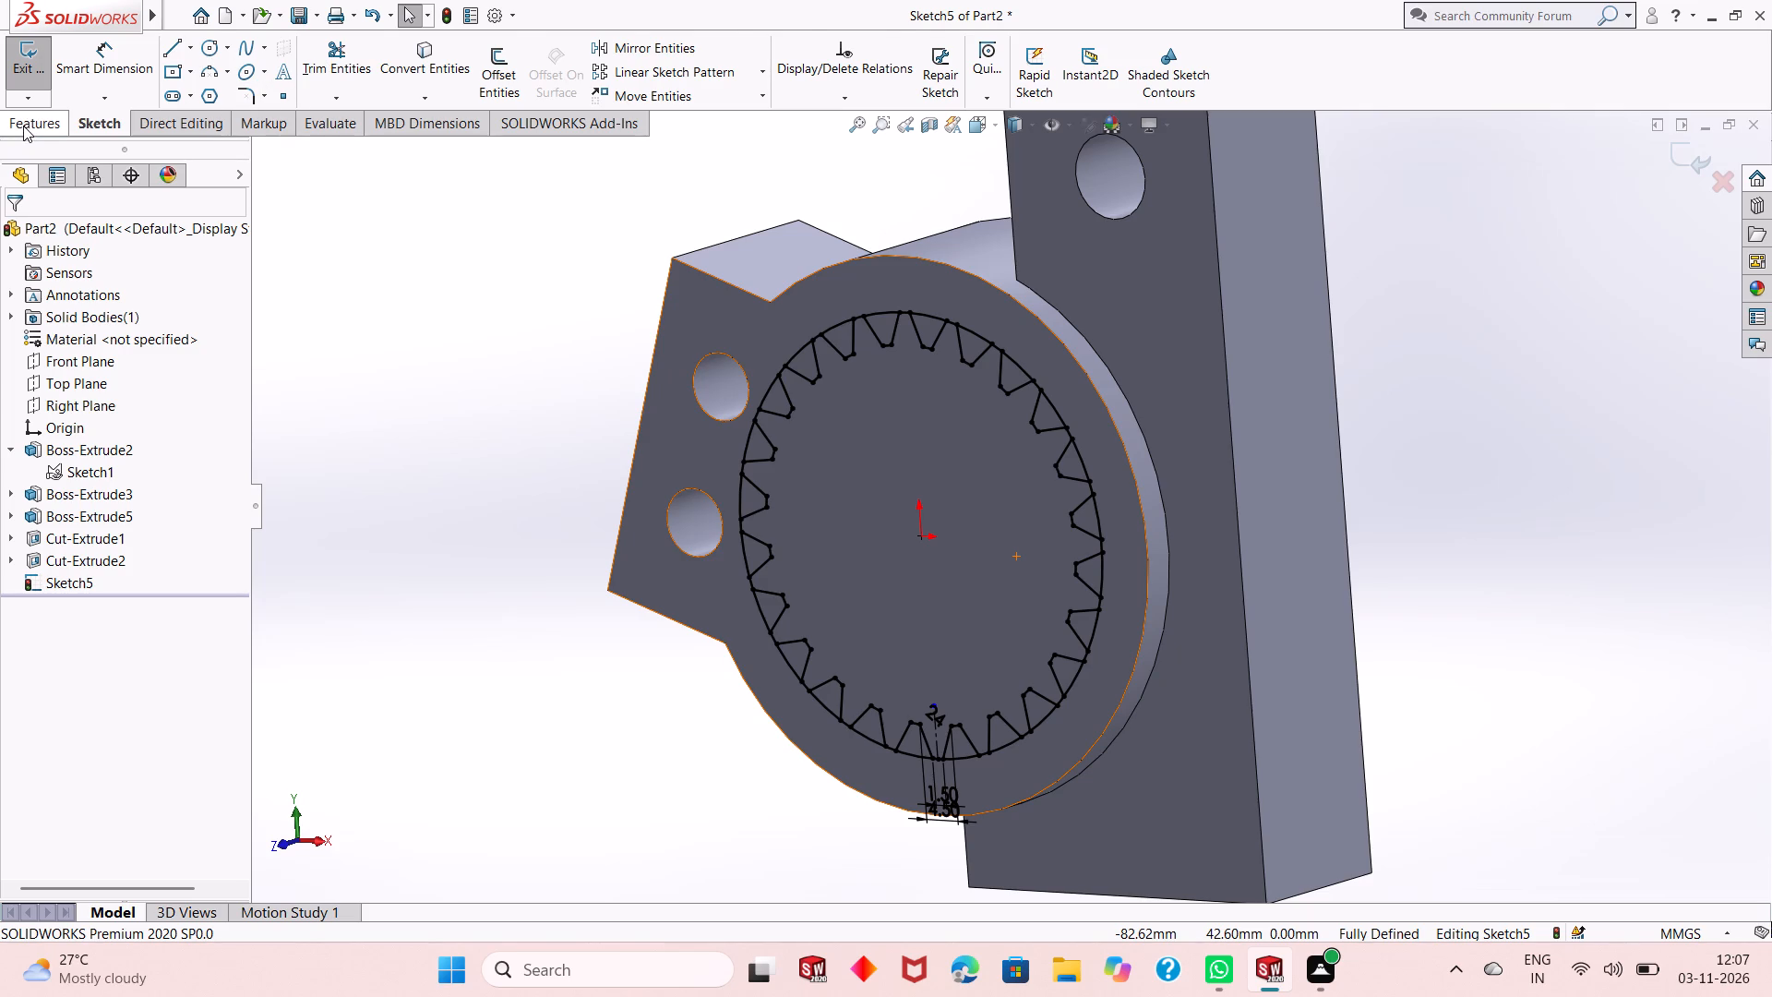
{"action": "left_click", "coordinate": [23, 126]}
{"action": "left_click", "coordinate": [298, 68]}
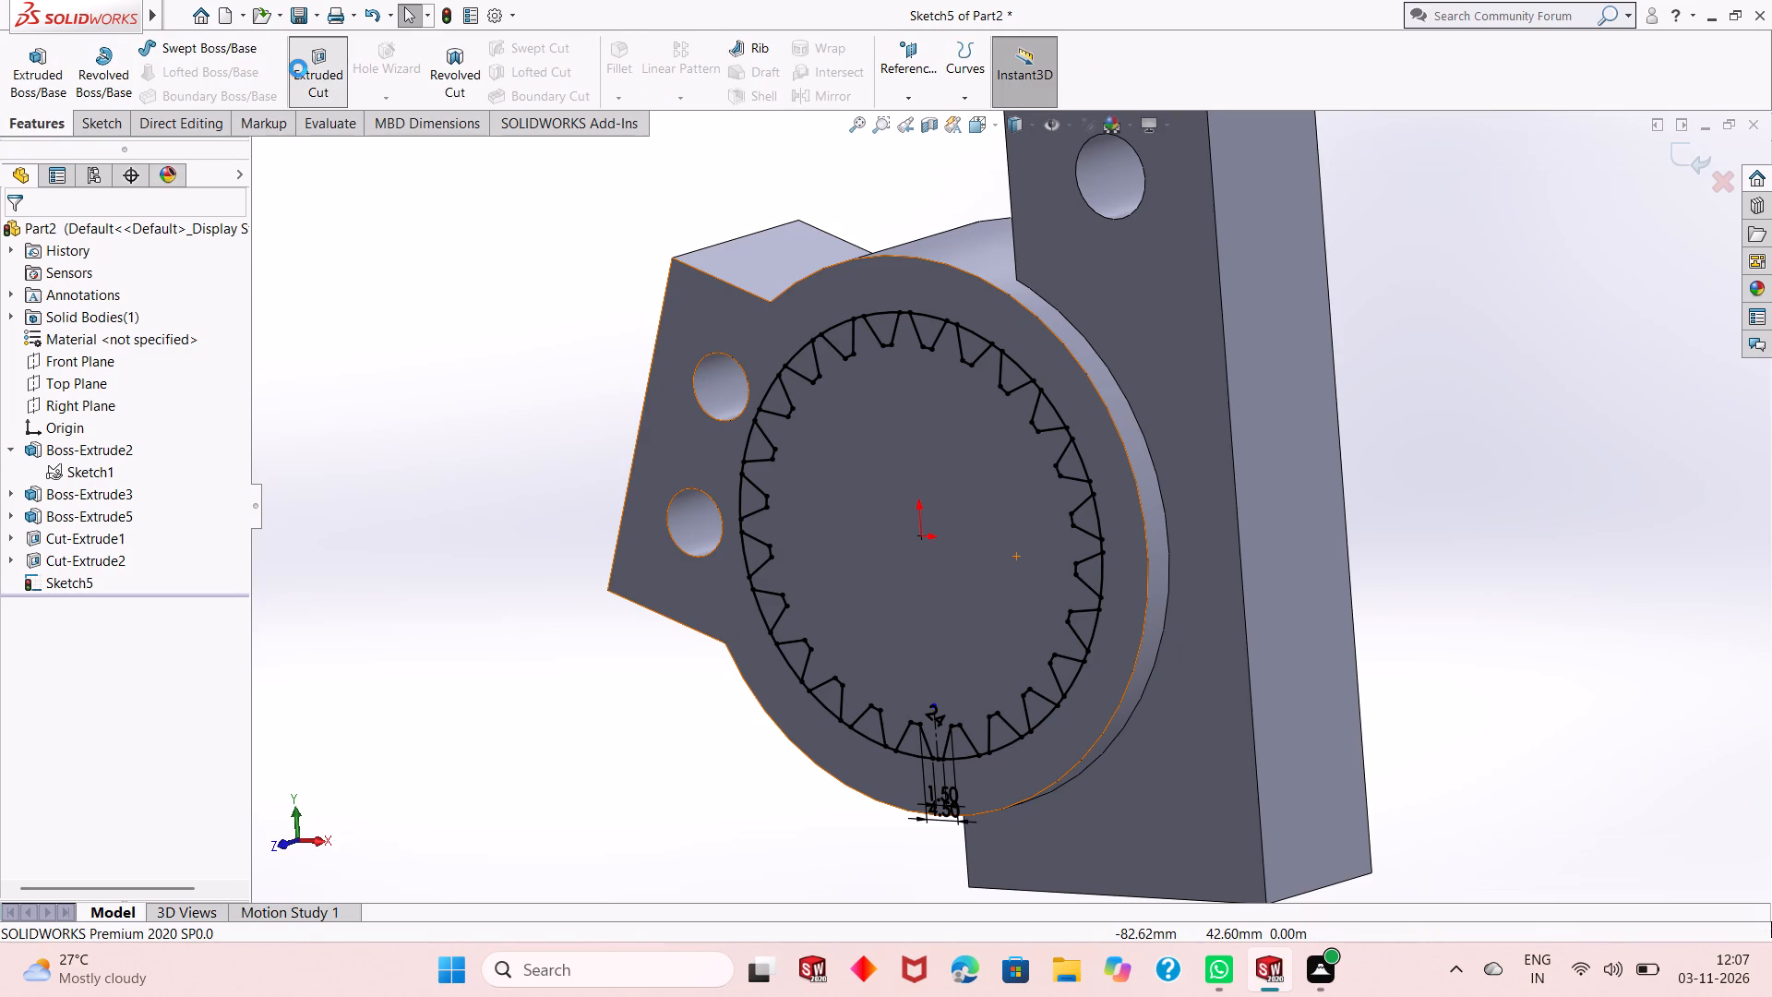
{"action": "left_click", "coordinate": [874, 450]}
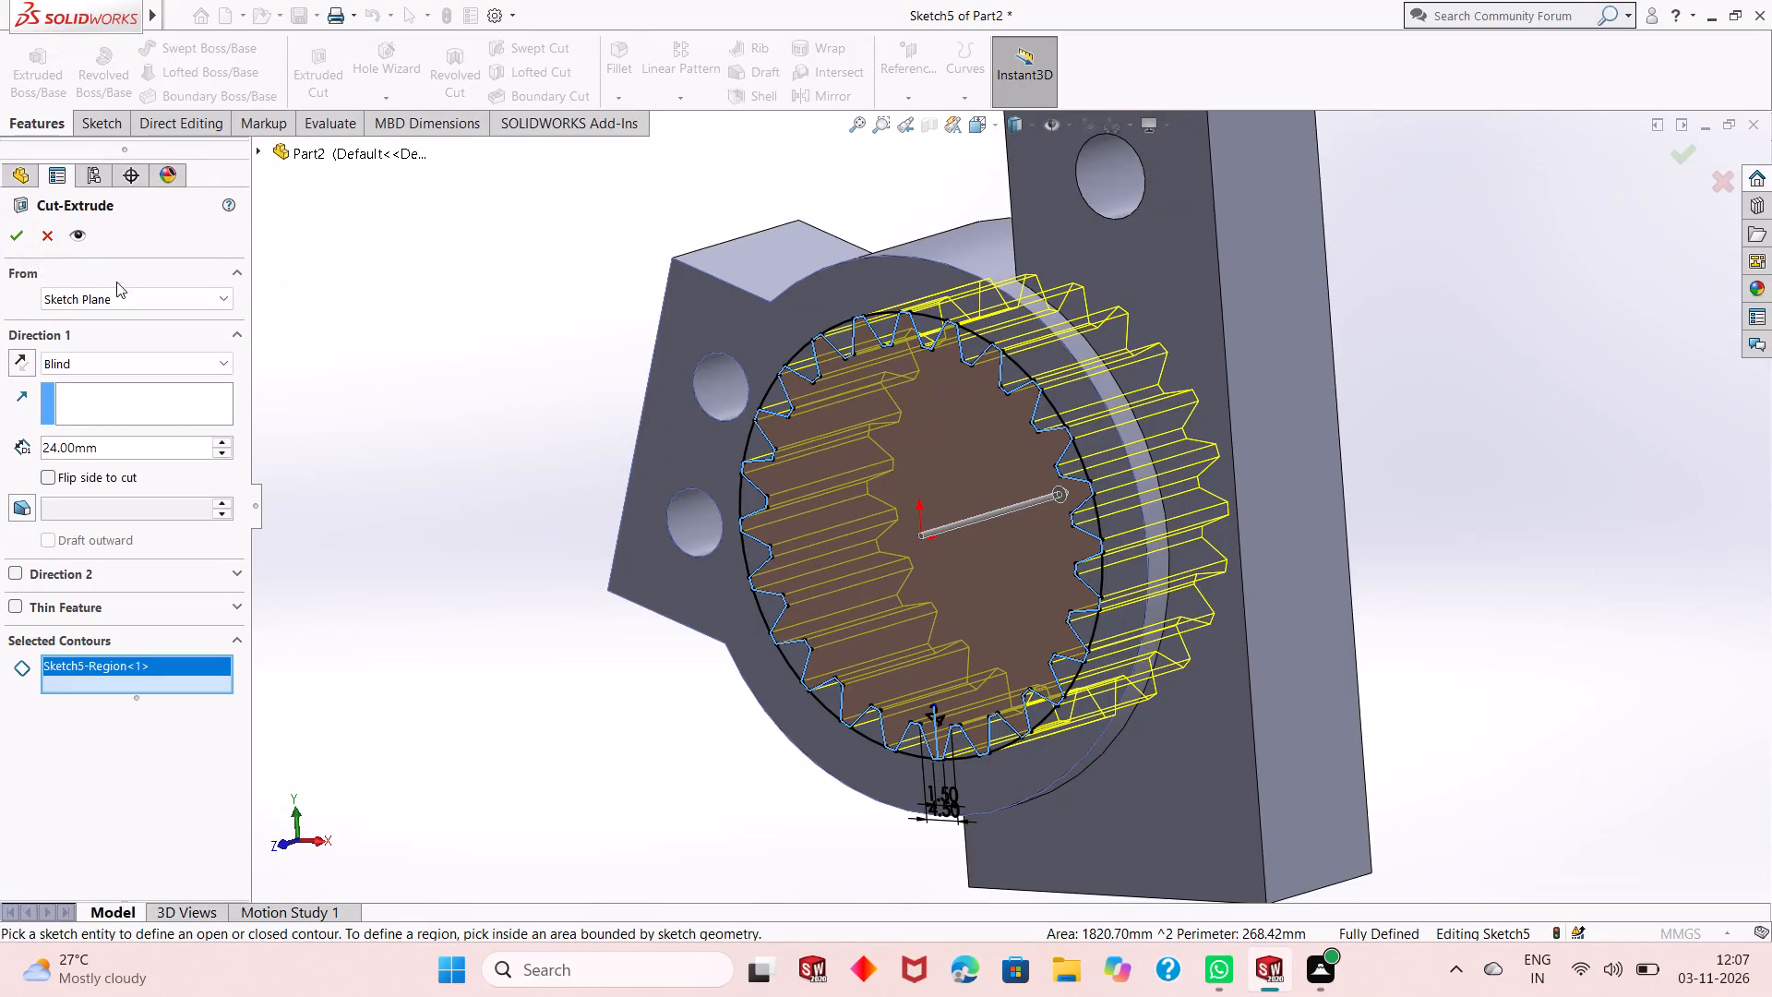
{"action": "left_click", "coordinate": [21, 235]}
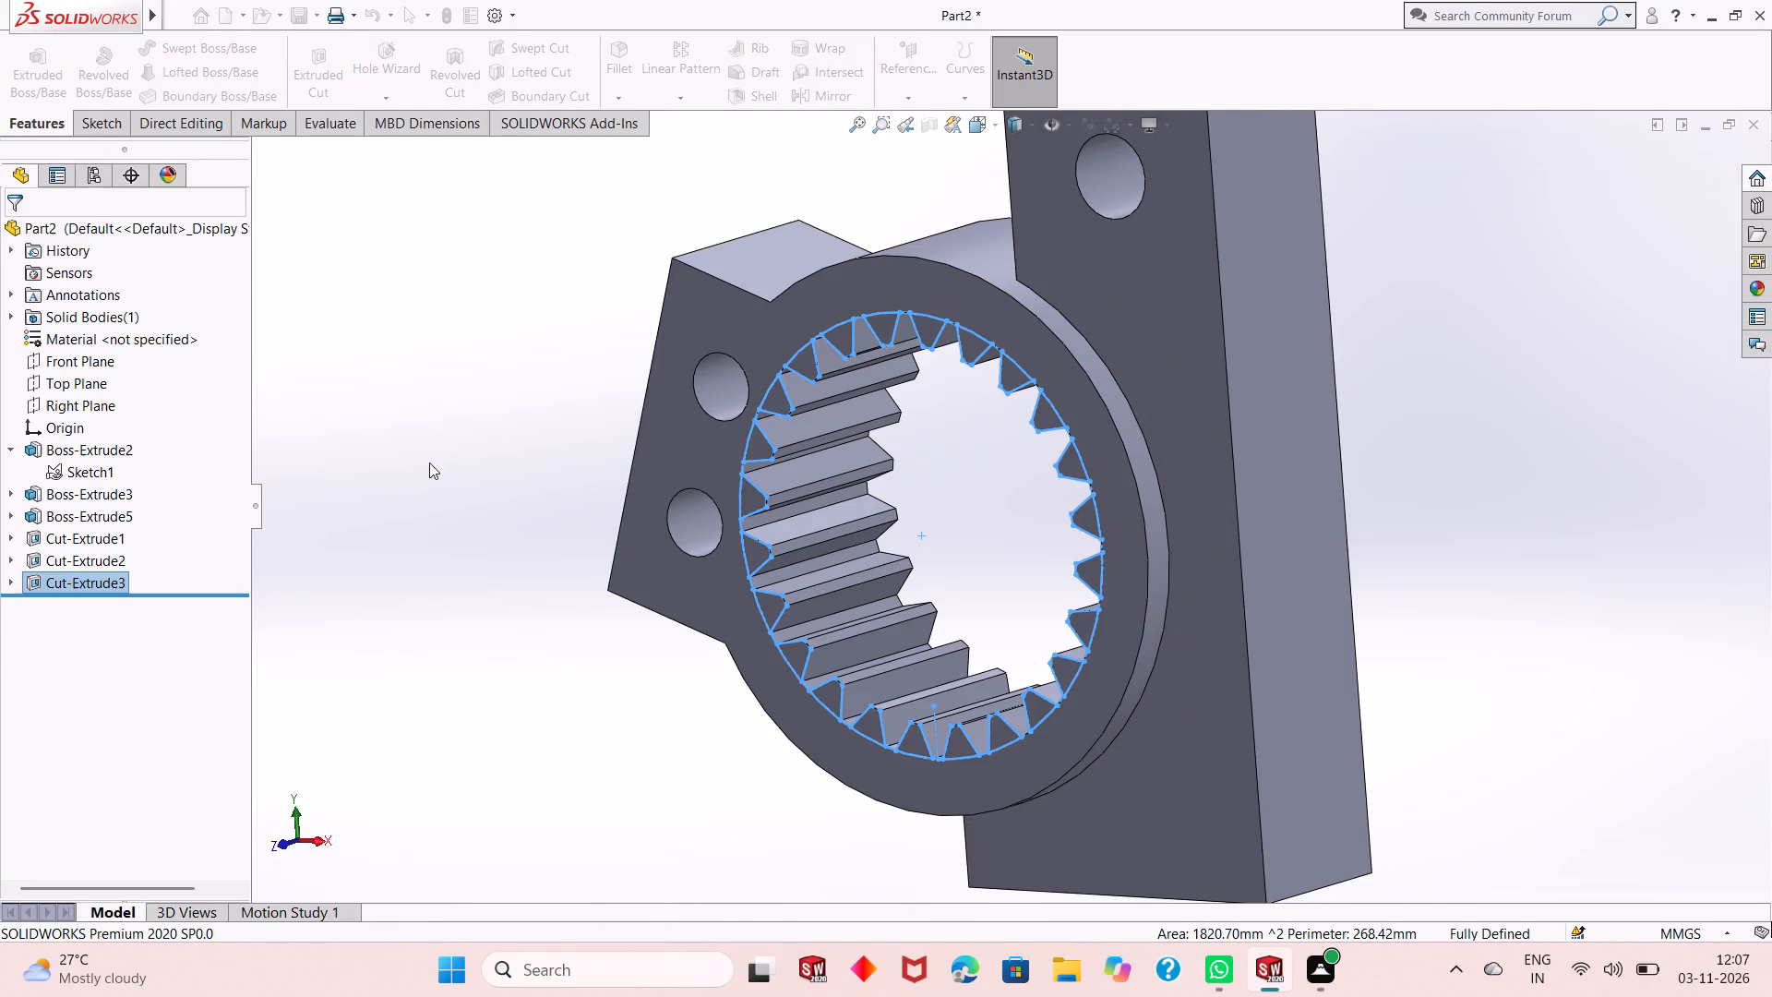
{"action": "left_click", "coordinate": [495, 499]}
Examine the internal toothed opening and the overall part from several angles.
{"action": "scroll", "coordinate": [963, 720], "scroll_direction": "up", "scroll_amount": 3}
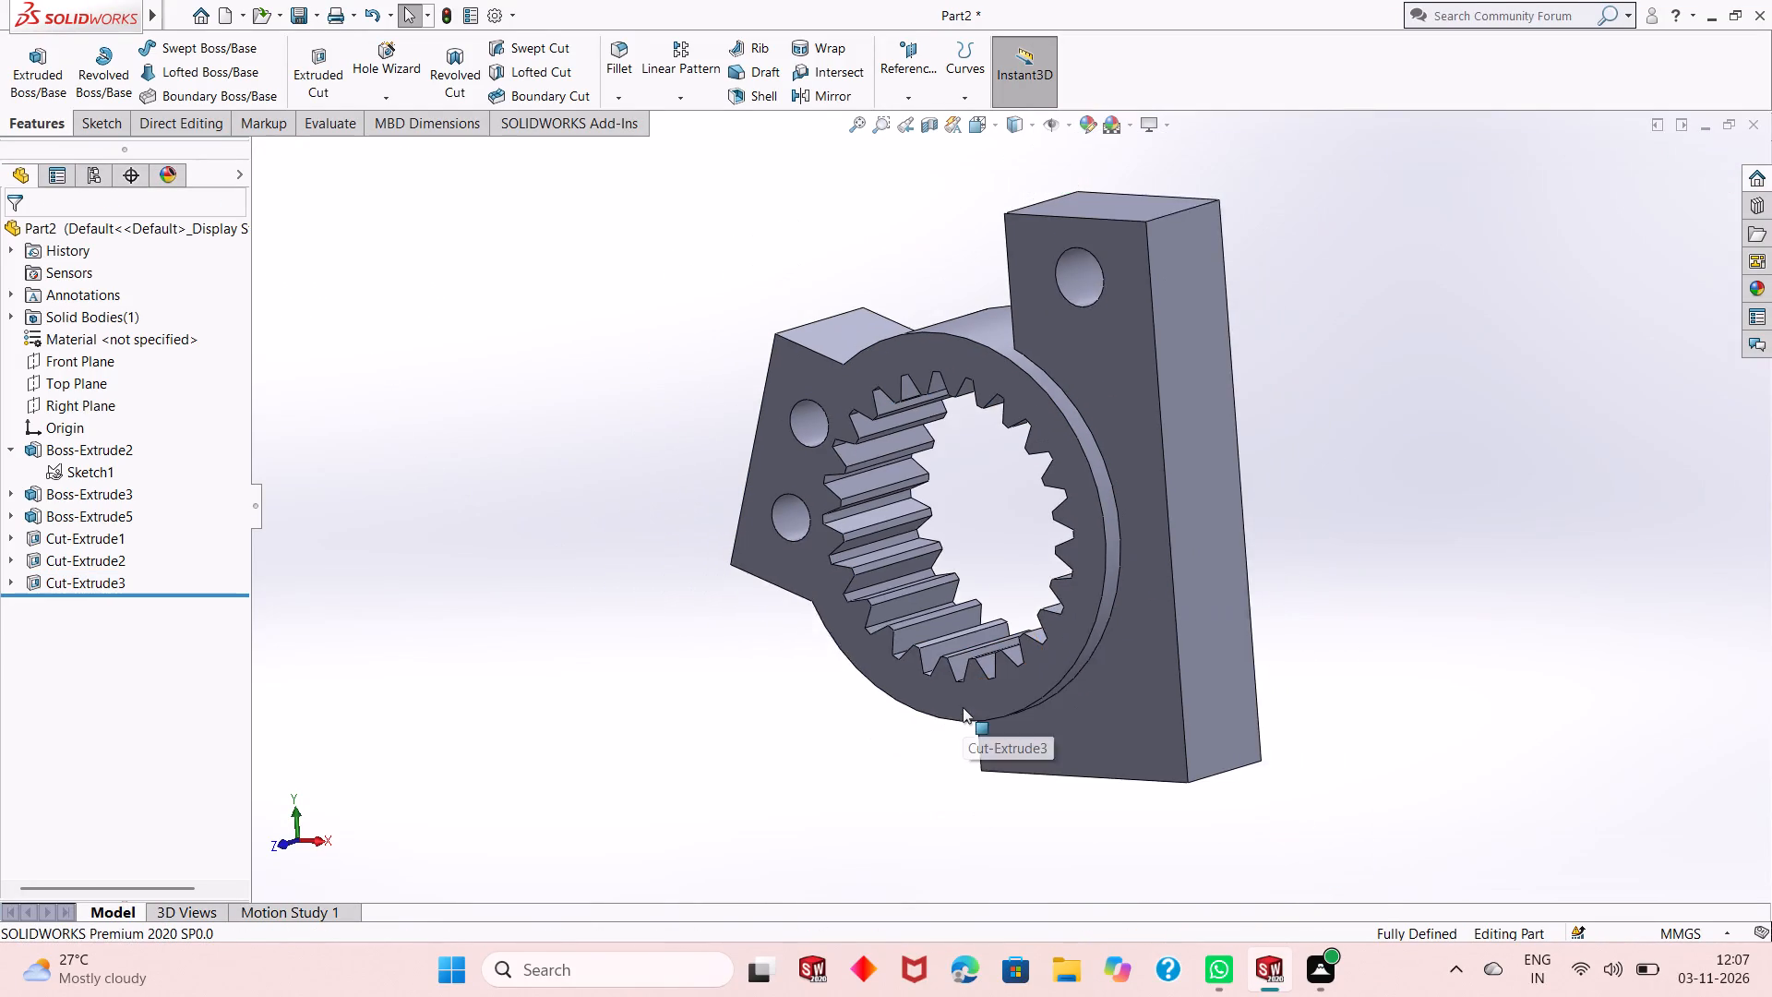
{"action": "middle_click_drag", "start_coordinate": [1193, 691], "coordinate": [1230, 612]}
{"action": "middle_click_drag", "start_coordinate": [1239, 612], "coordinate": [1284, 610]}
{"action": "middle_click_drag", "start_coordinate": [1296, 611], "coordinate": [1299, 613]}
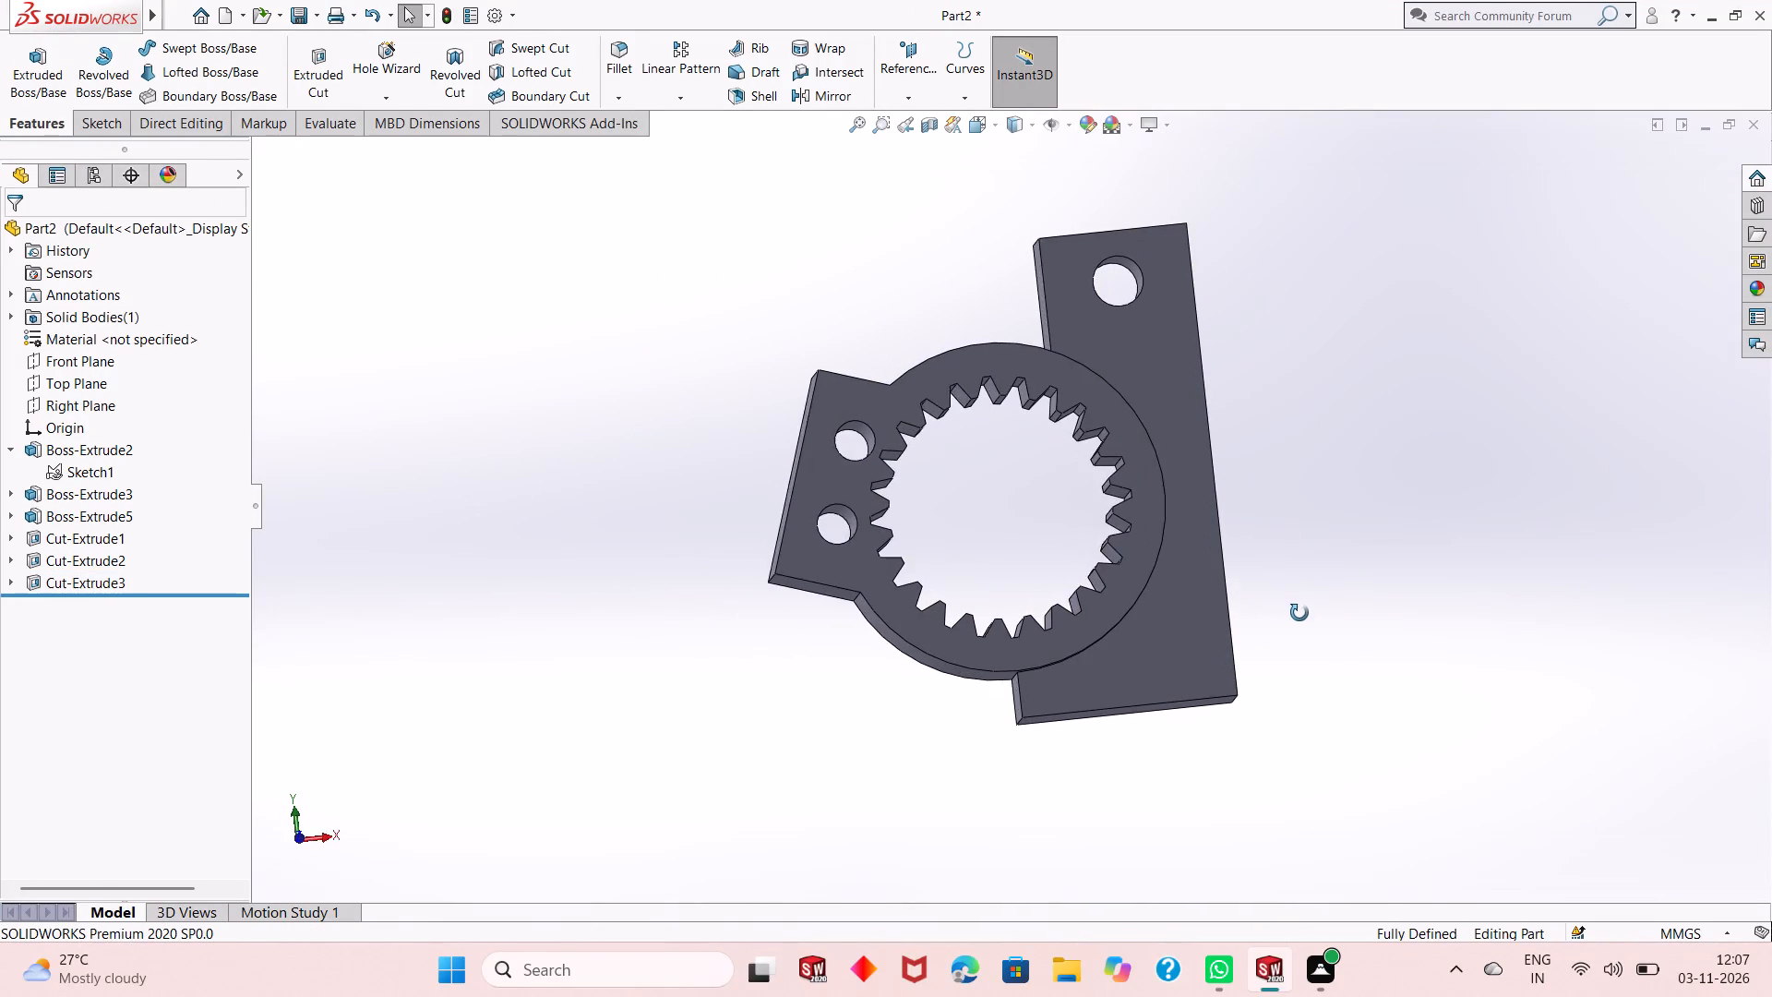
{"action": "middle_click_drag", "start_coordinate": [1299, 613], "coordinate": [1293, 625]}
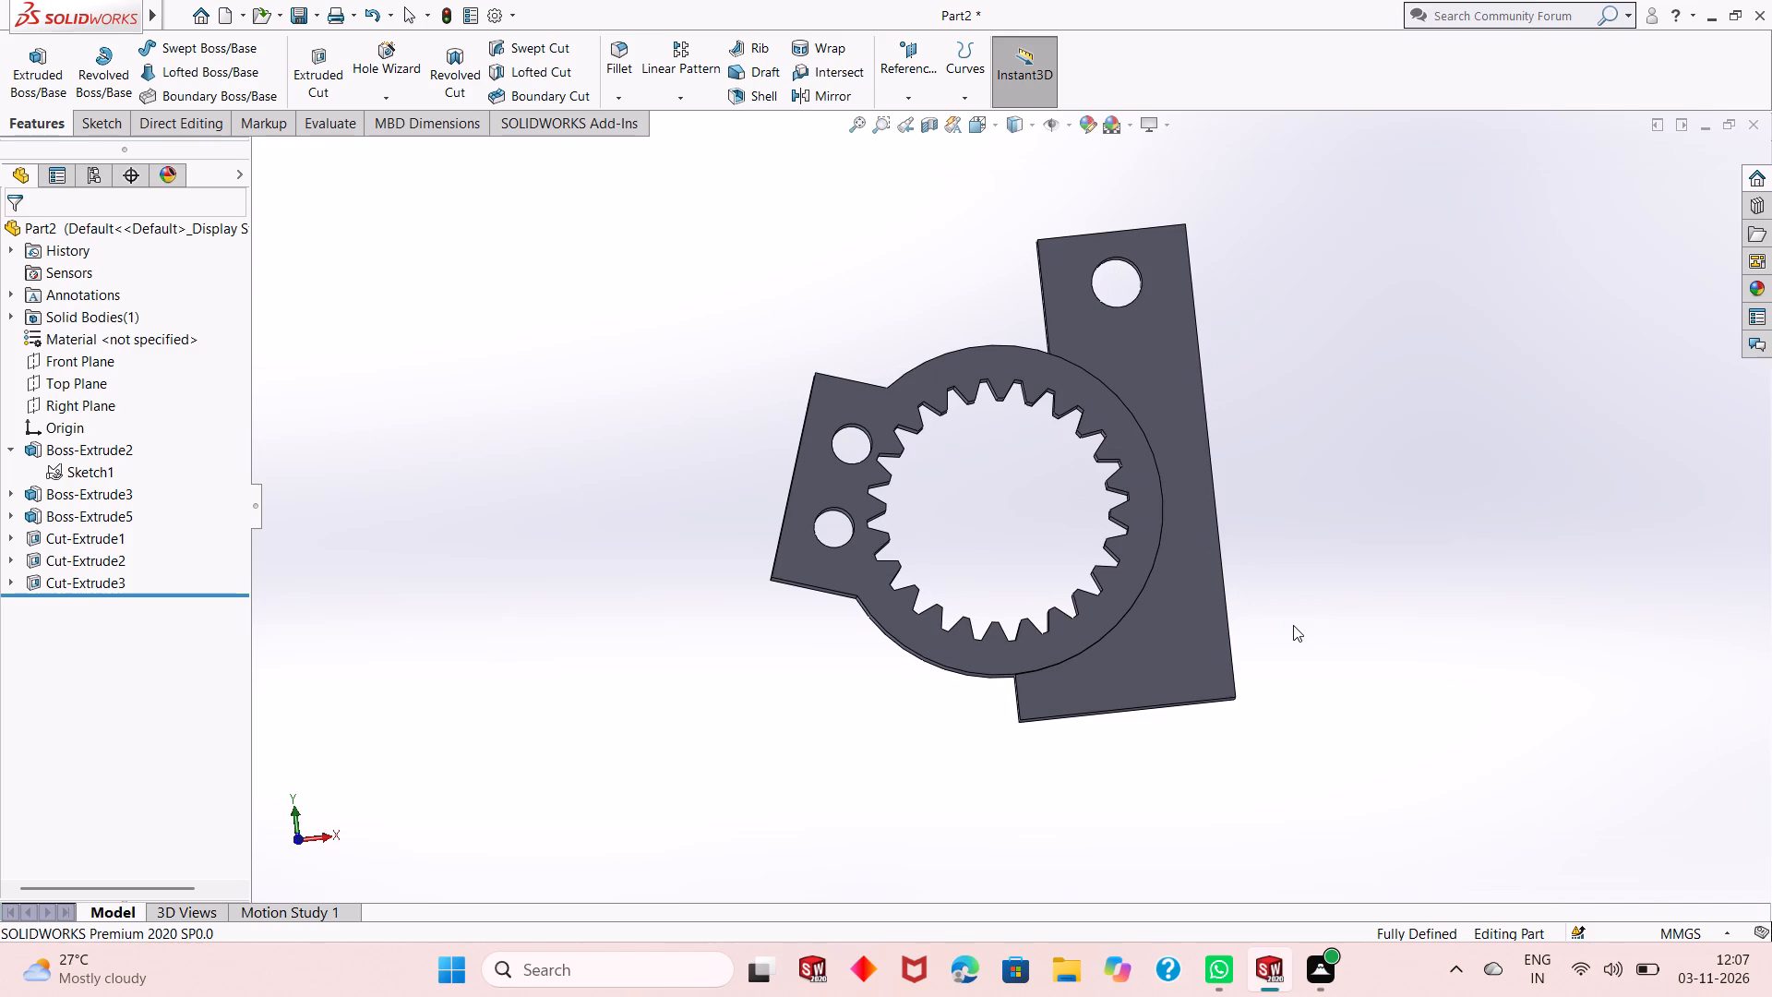
{"action": "middle_click", "coordinate": [1207, 715]}
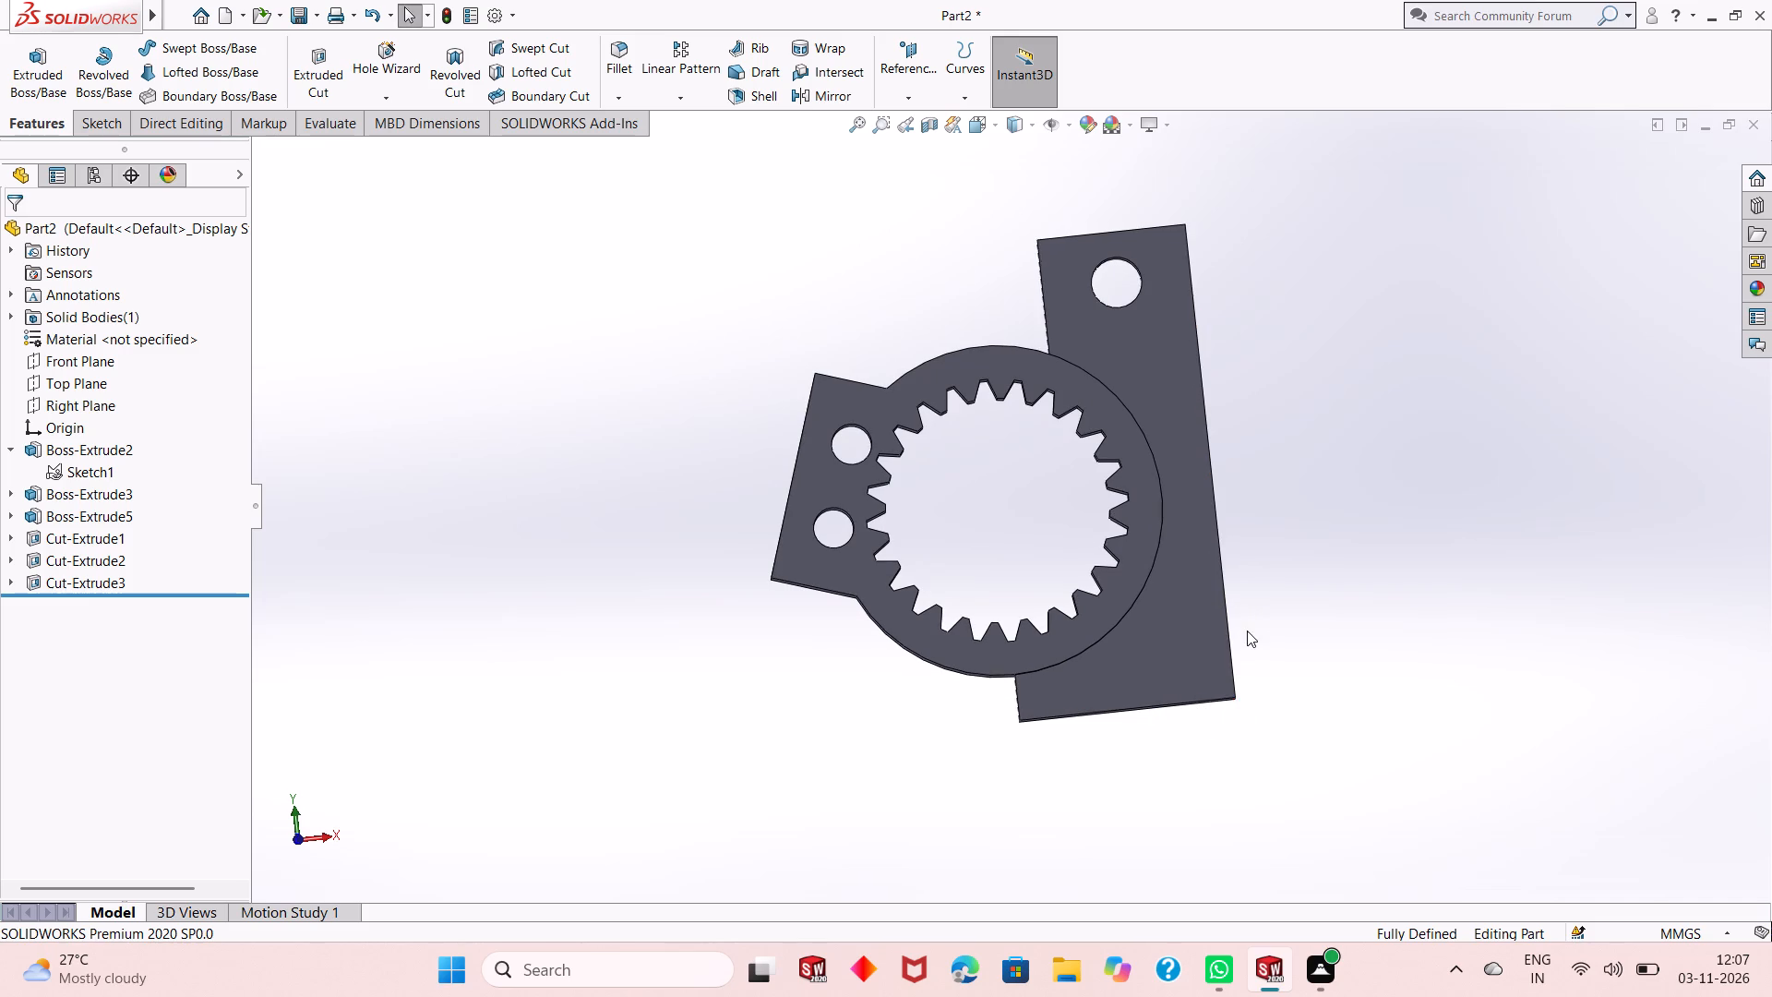
{"action": "middle_click", "coordinate": [1247, 631]}
{"action": "middle_click_drag", "start_coordinate": [1247, 631], "coordinate": [1209, 727]}
{"action": "middle_click_drag", "start_coordinate": [1319, 655], "coordinate": [1259, 717]}
{"action": "middle_click_drag", "start_coordinate": [1252, 691], "coordinate": [1281, 682]}
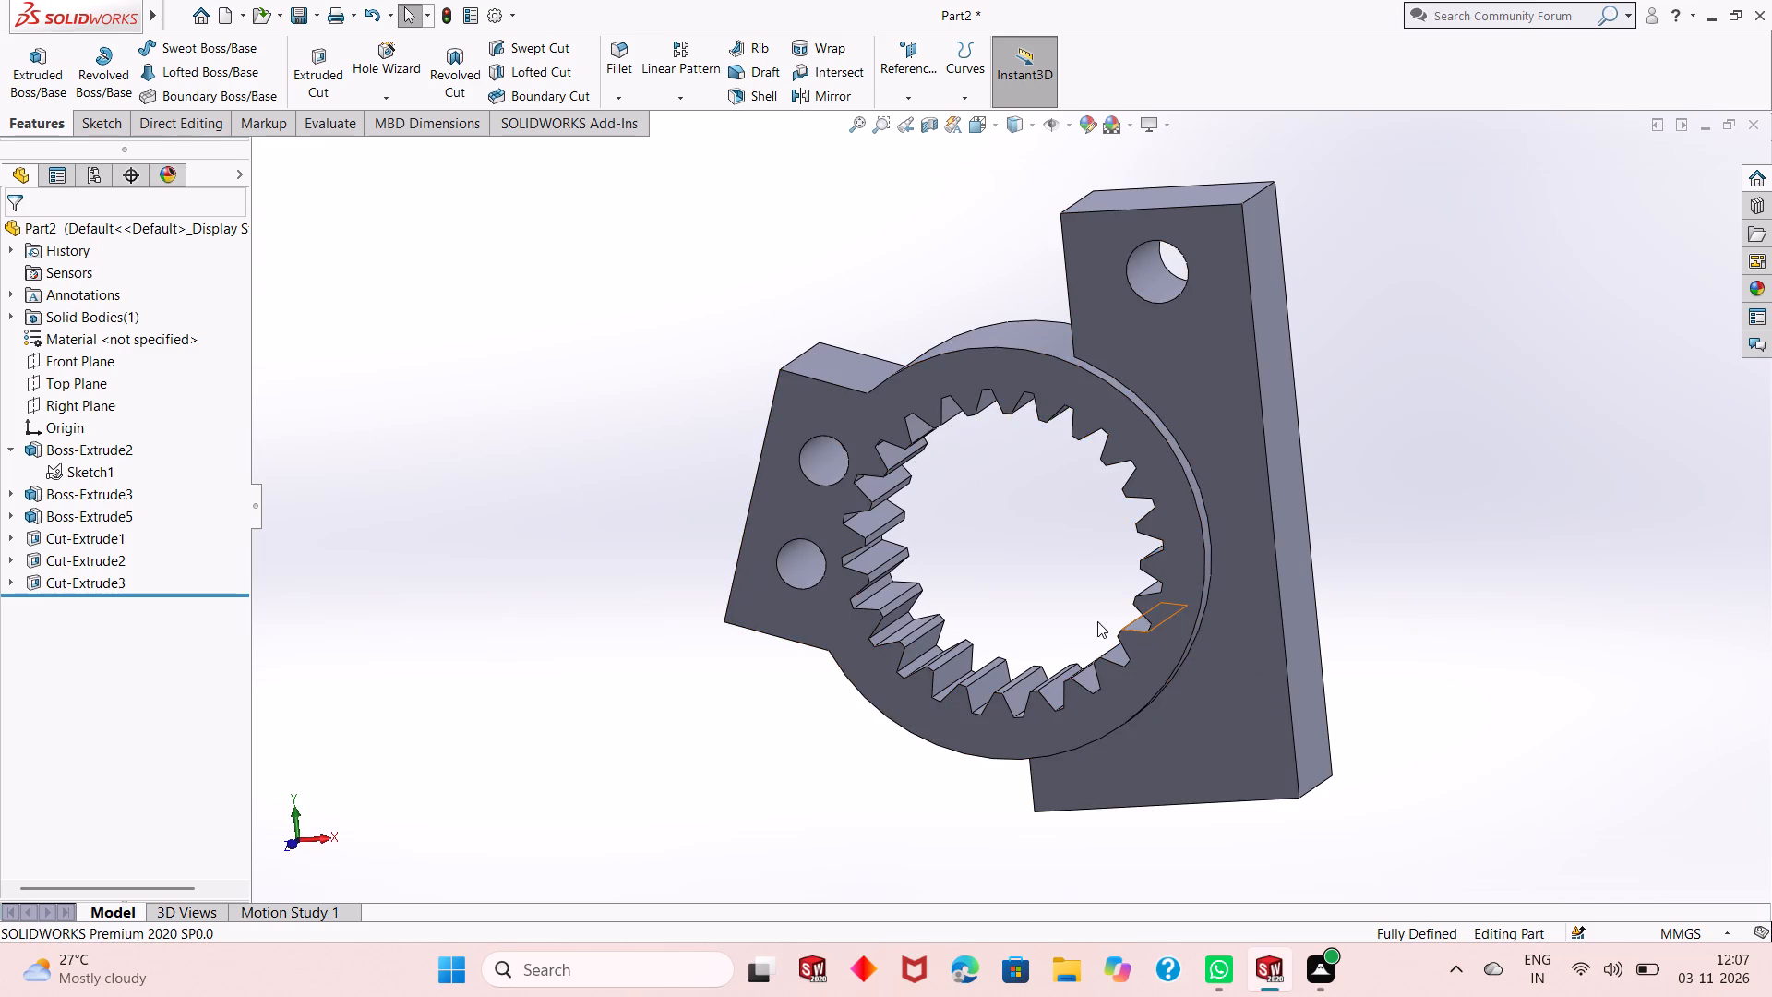
{"action": "scroll", "coordinate": [1084, 621], "scroll_direction": "up", "scroll_amount": 2}
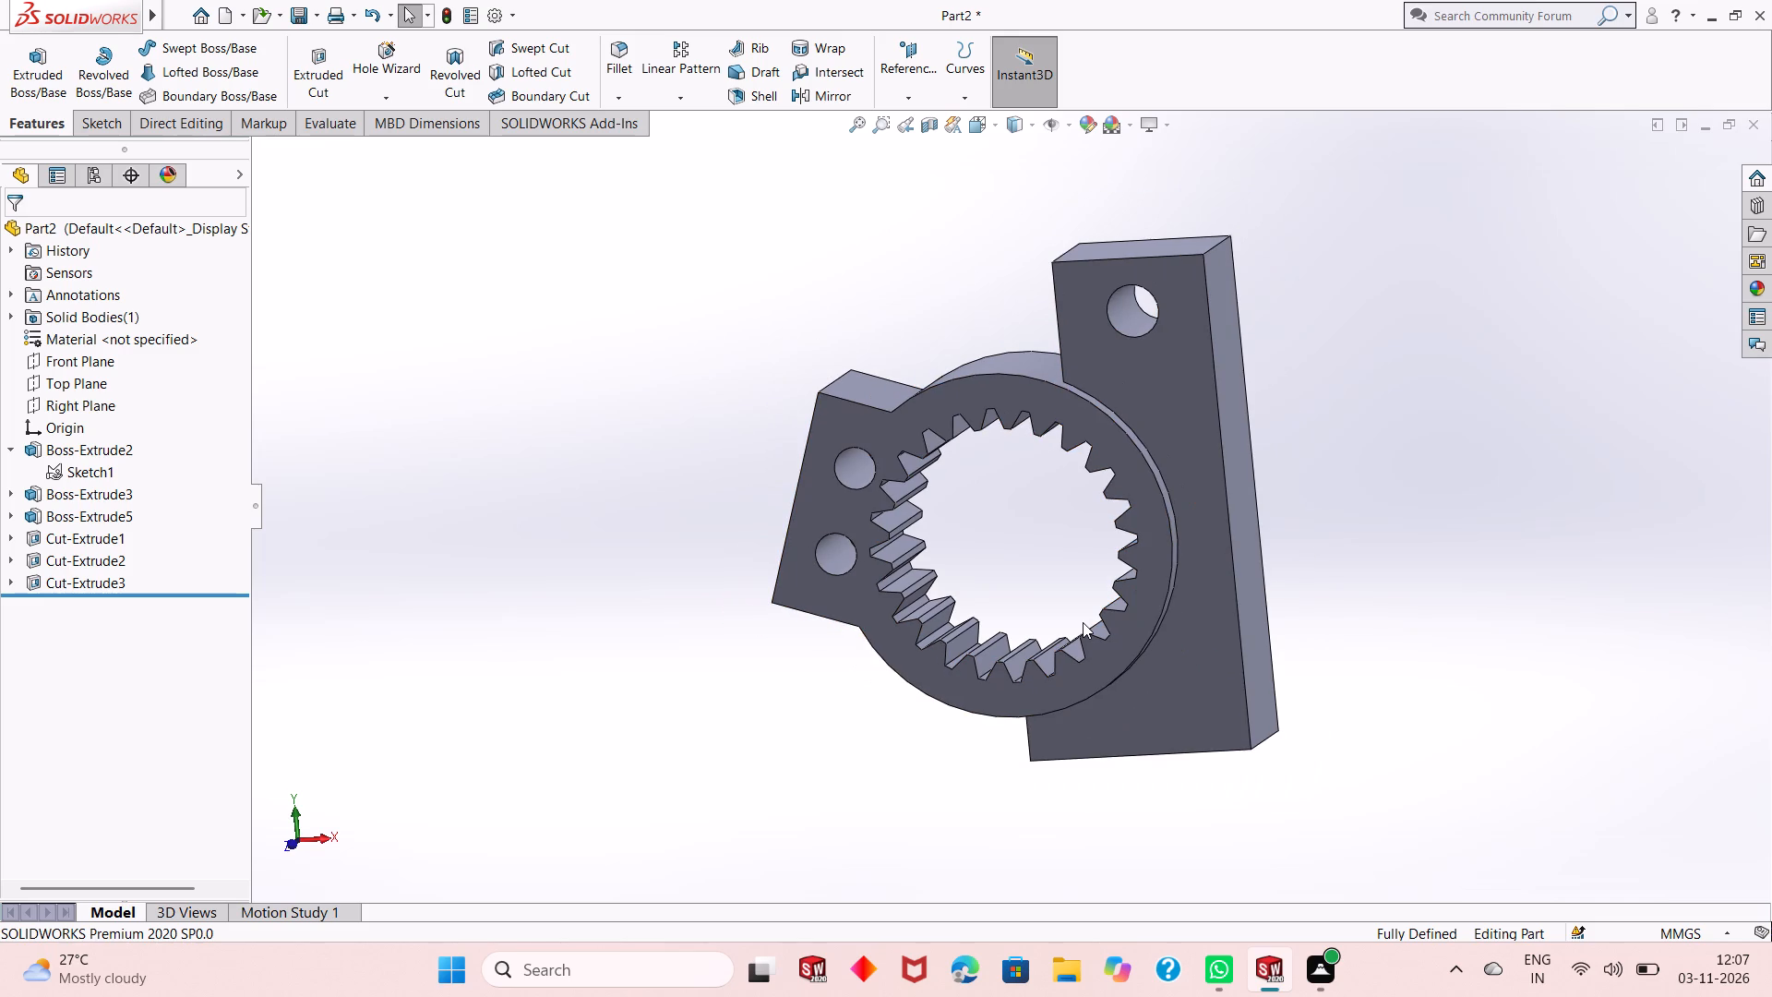
Start a 5 mm fillet on the upper block-to-boss junction, the block's two bottom corner edges and its upper outer corner edge.
{"action": "left_click", "coordinate": [621, 55]}
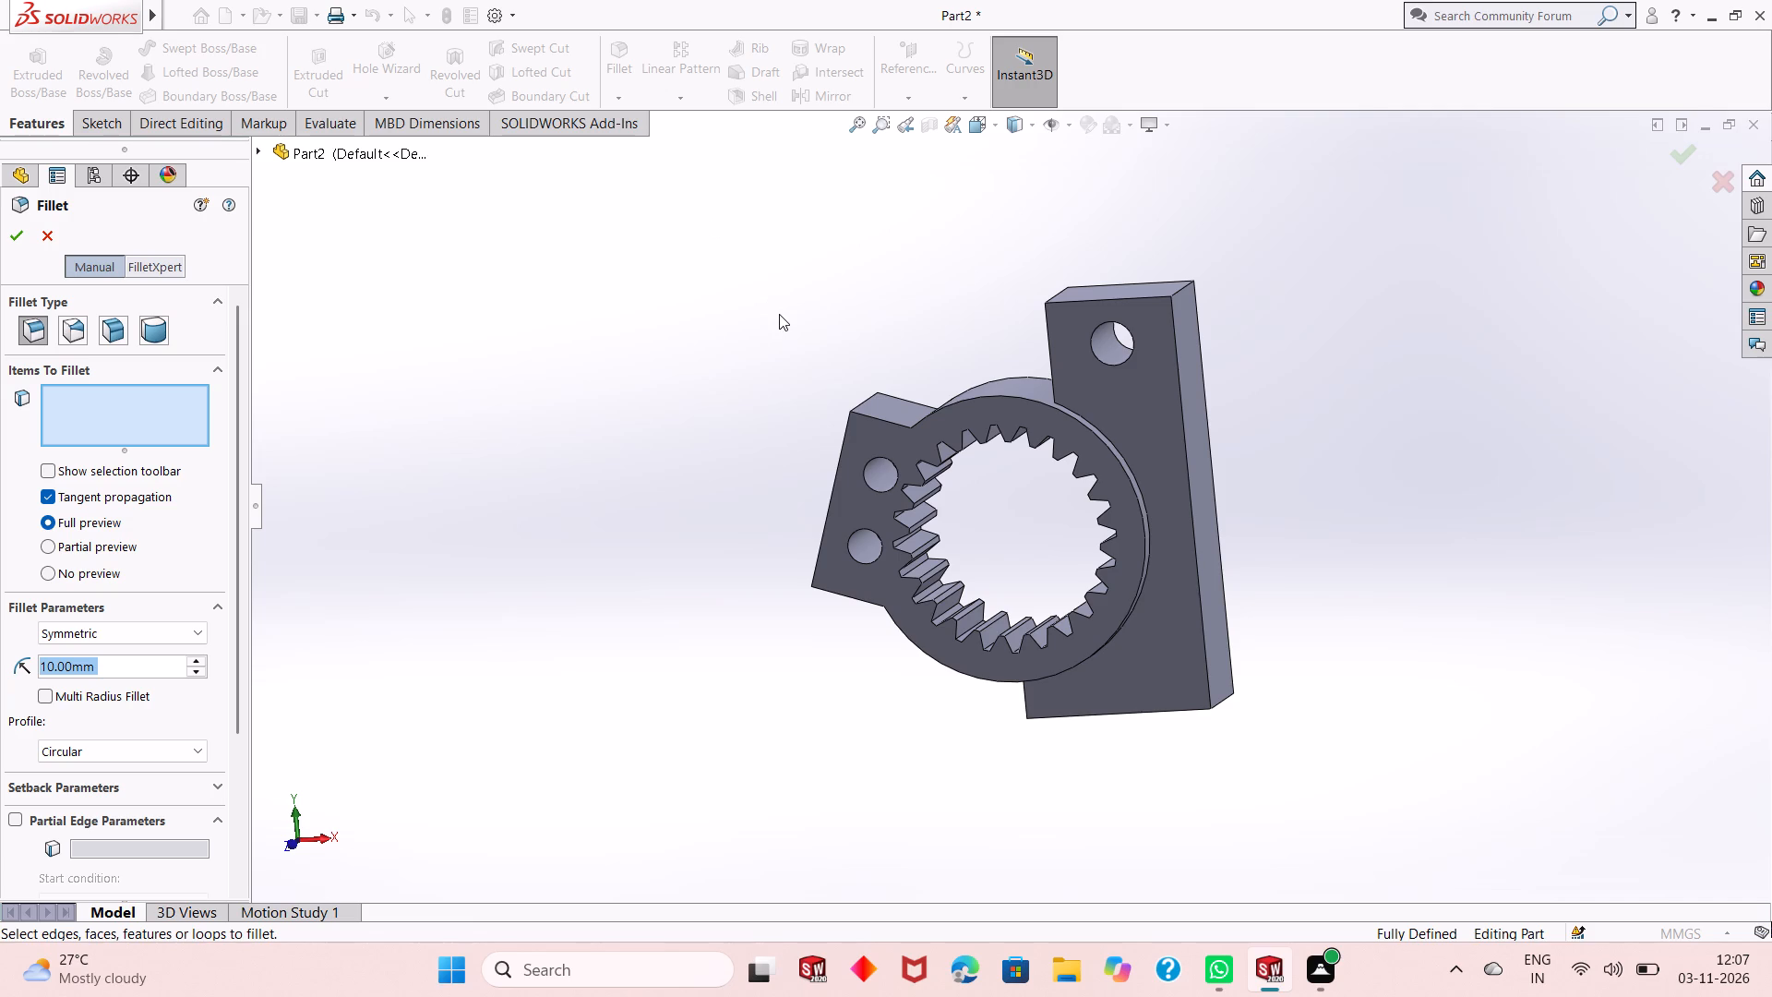
{"action": "key", "text": "5"}
{"action": "key", "text": "Return"}
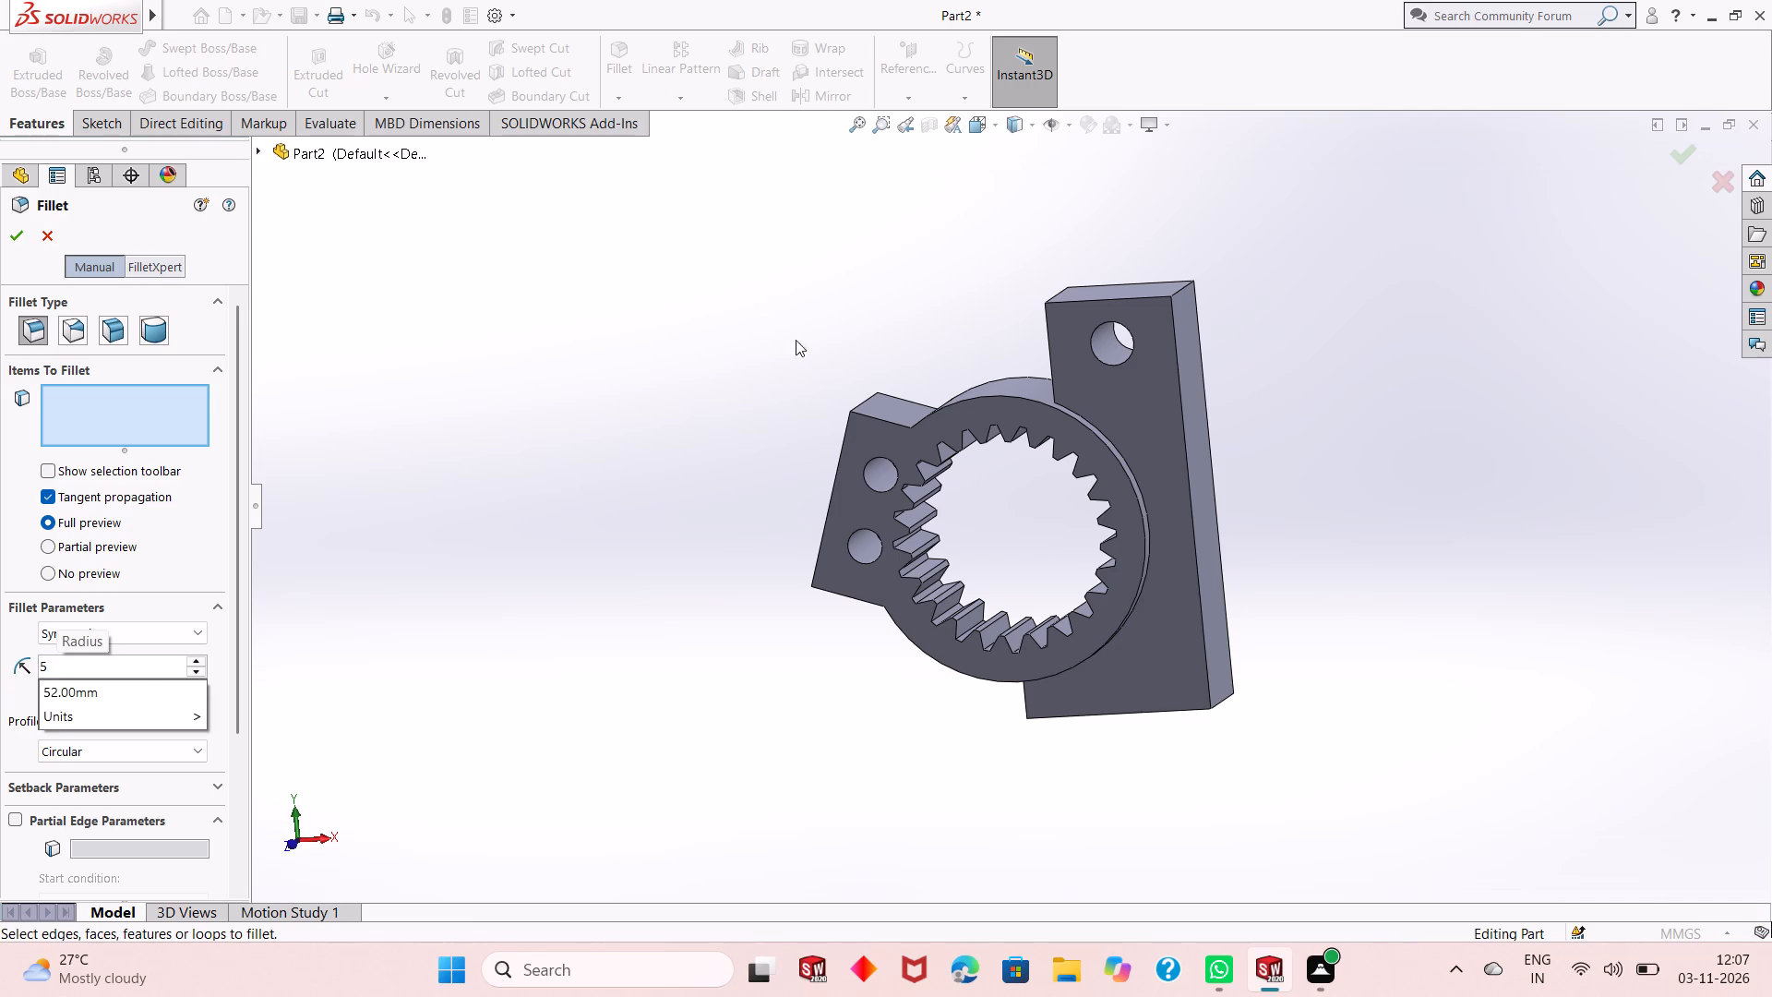
{"action": "middle_click_drag", "start_coordinate": [967, 352], "coordinate": [1032, 456]}
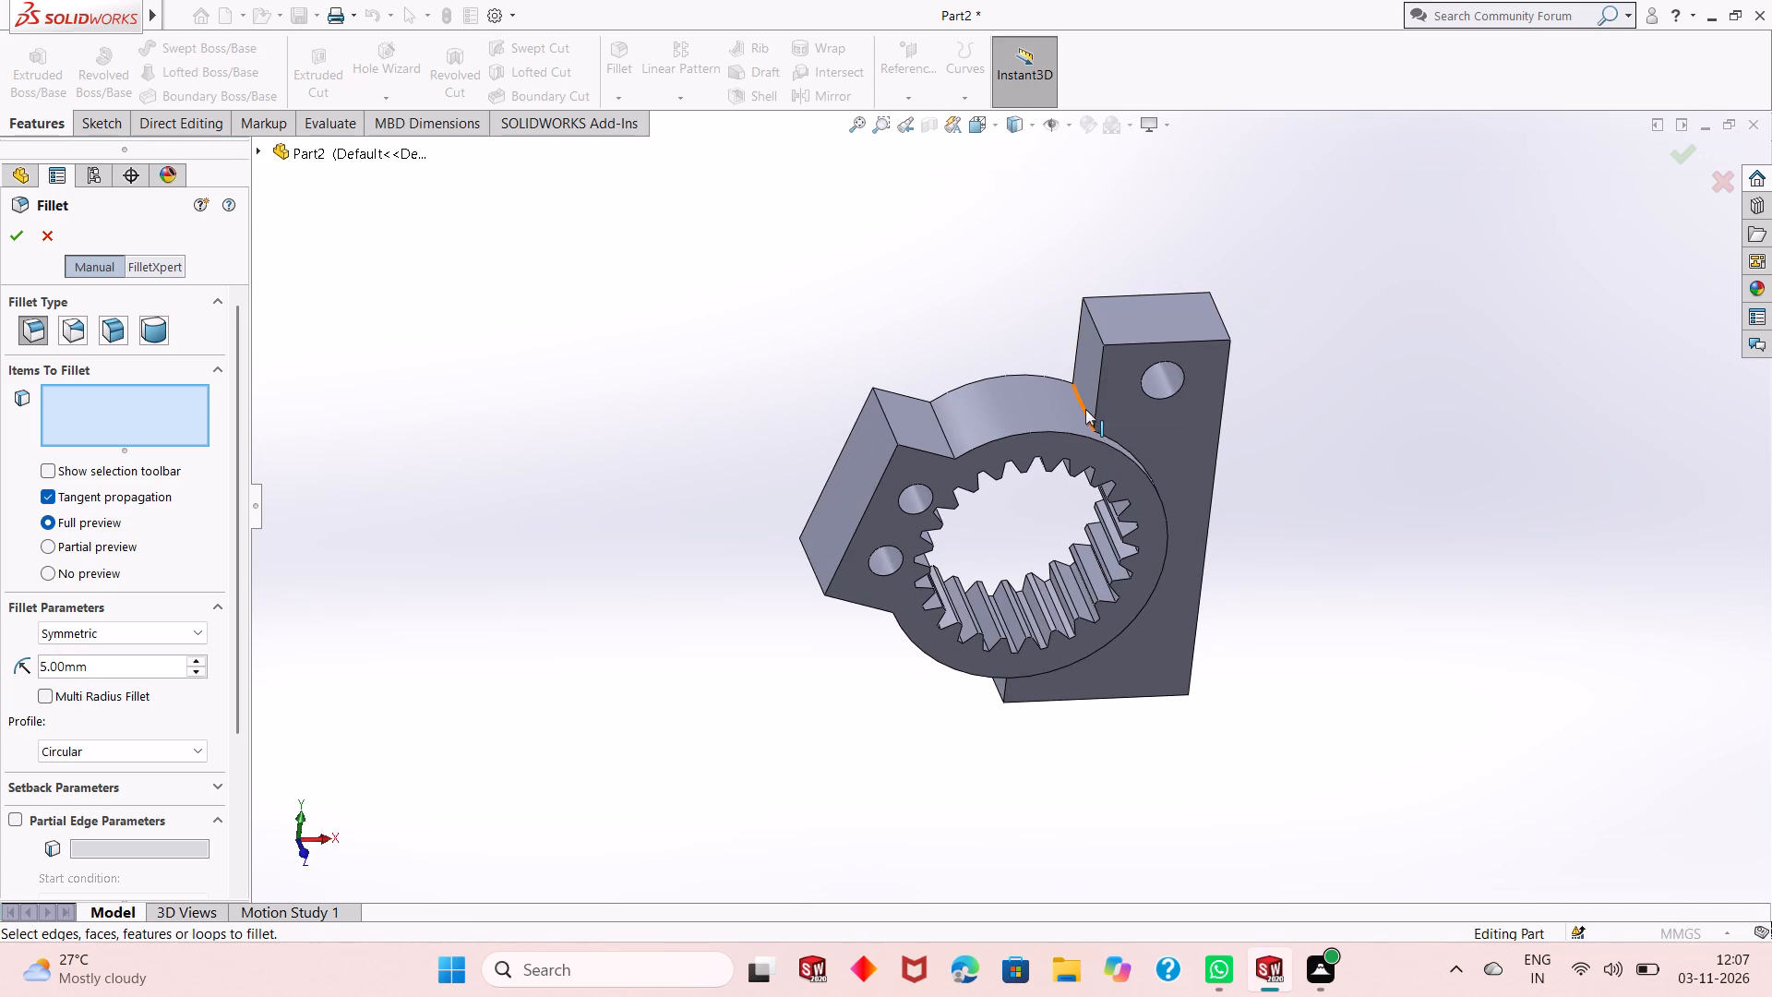
{"action": "left_click", "coordinate": [1085, 409]}
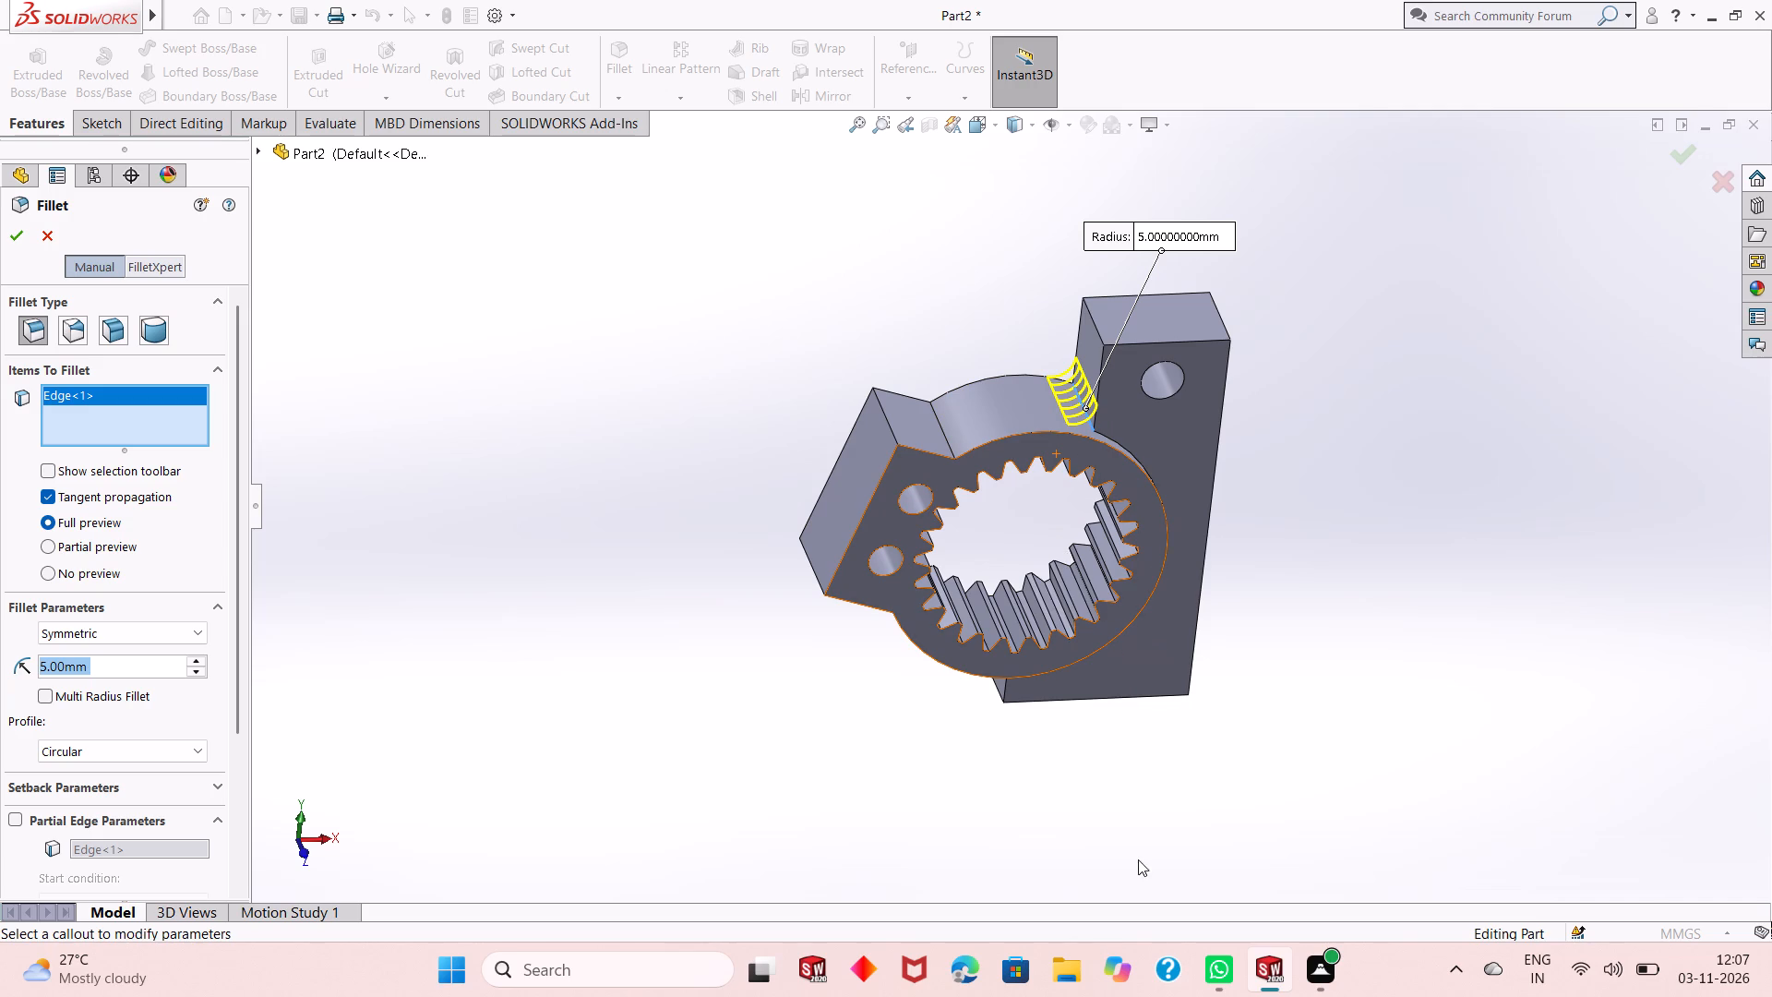
{"action": "middle_click_drag", "start_coordinate": [1077, 754], "coordinate": [1089, 486]}
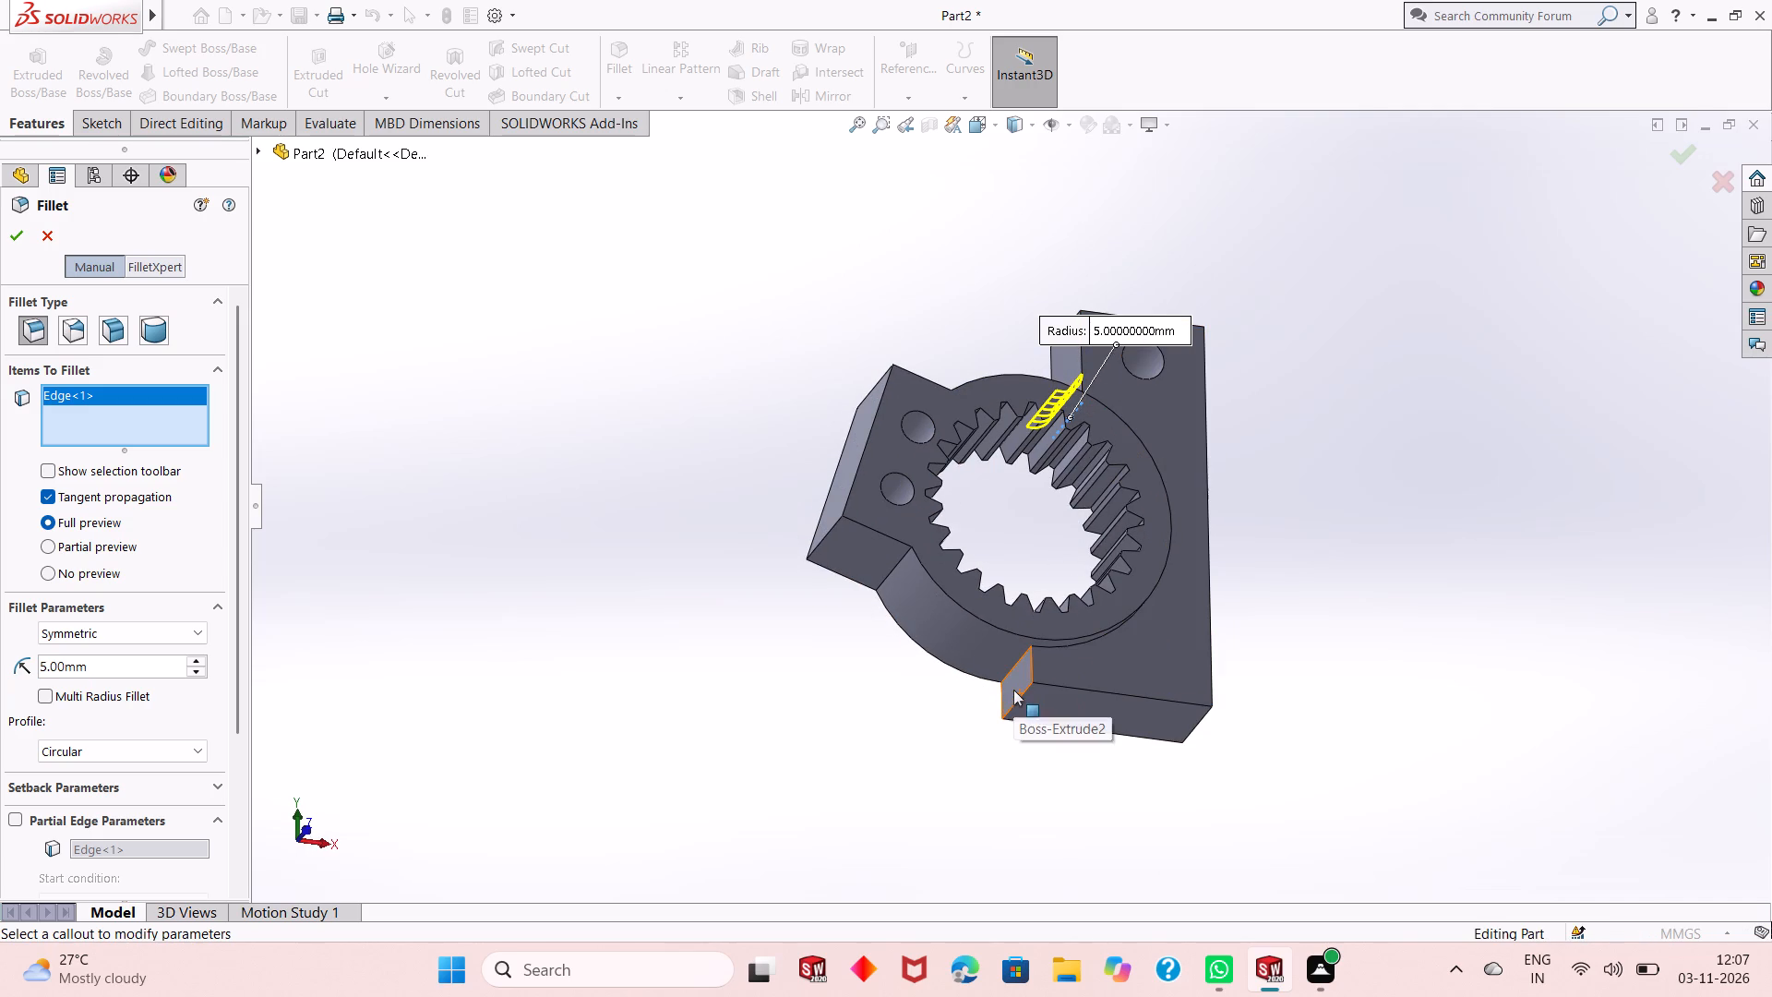
{"action": "left_click", "coordinate": [1018, 699]}
{"action": "middle_click_drag", "start_coordinate": [1065, 559], "coordinate": [1048, 685]}
{"action": "middle_click", "coordinate": [1048, 685]}
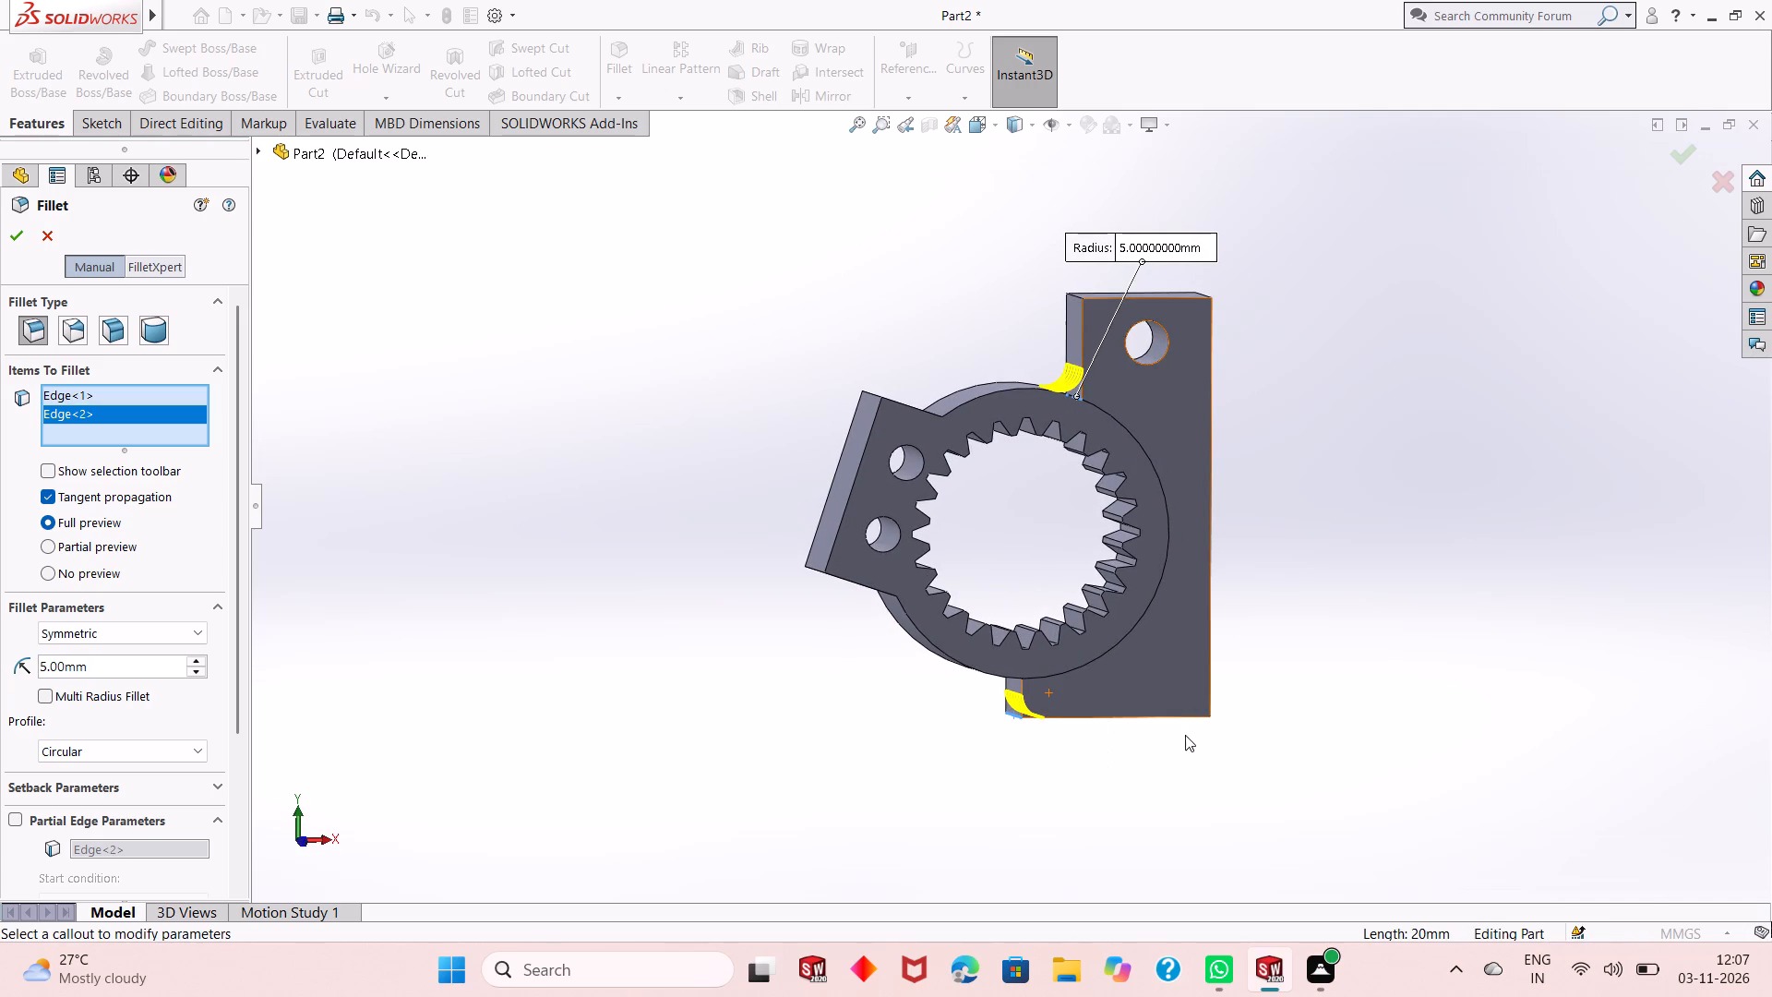
{"action": "middle_click_drag", "start_coordinate": [1206, 733], "coordinate": [1166, 653]}
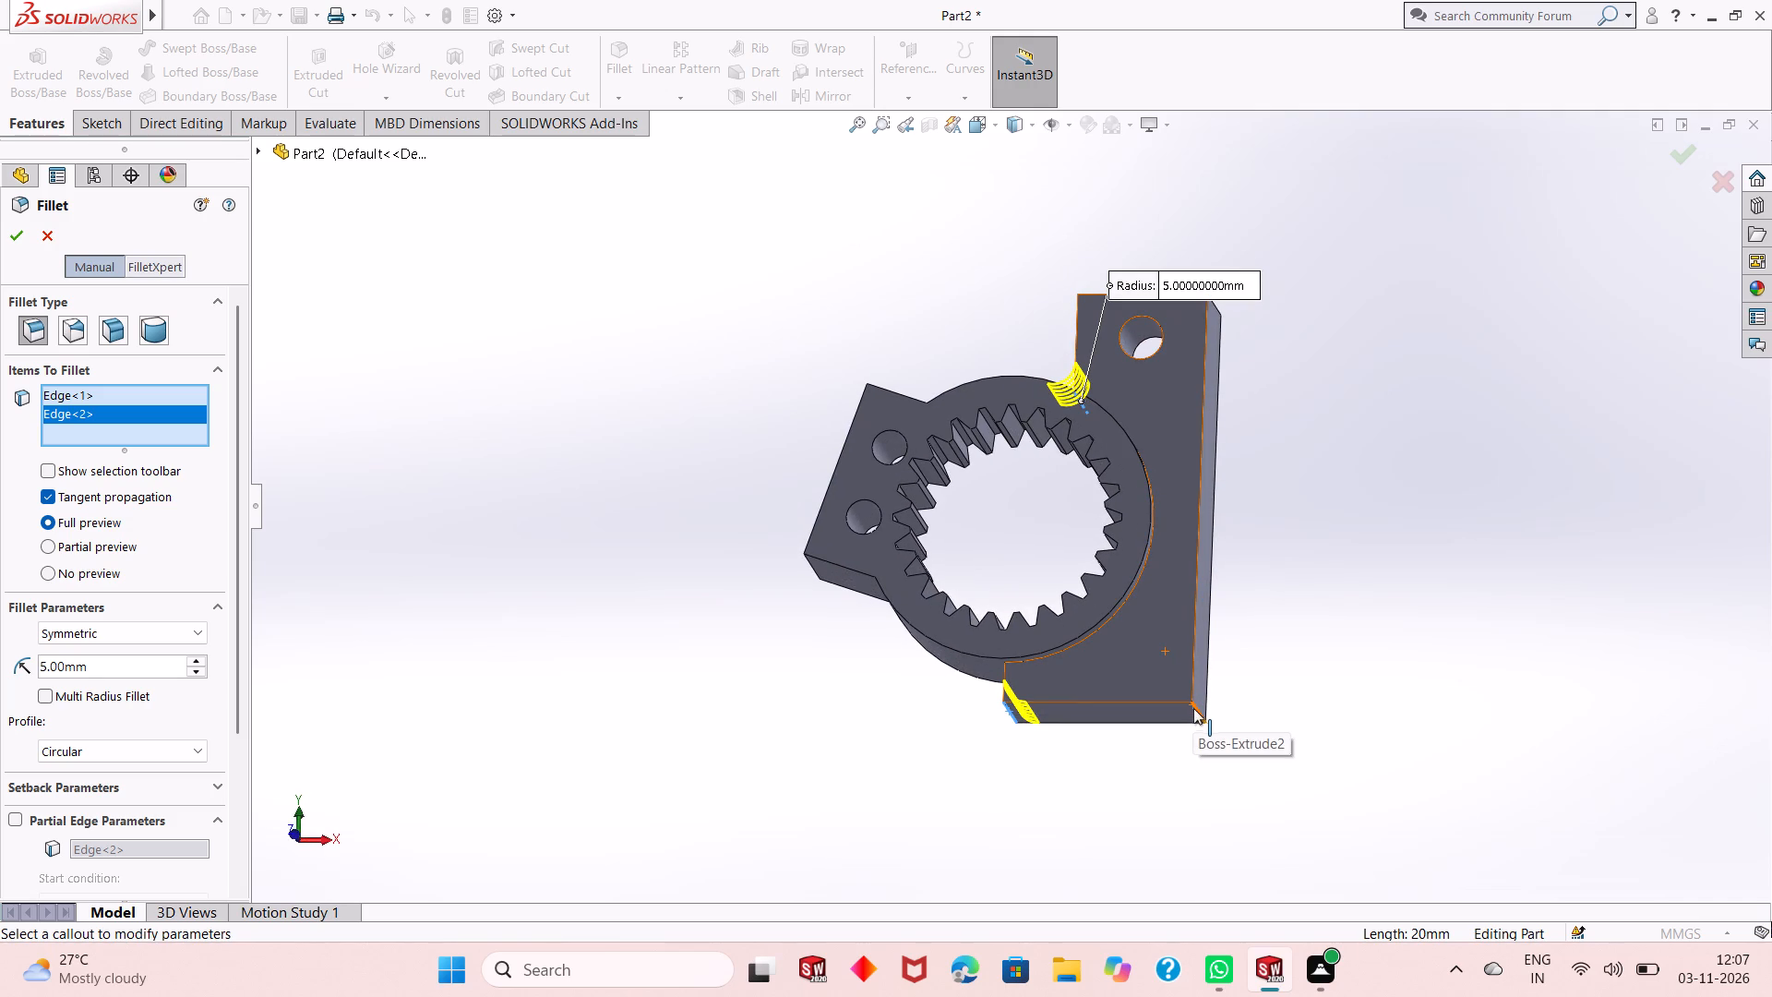
{"action": "left_click", "coordinate": [1202, 712]}
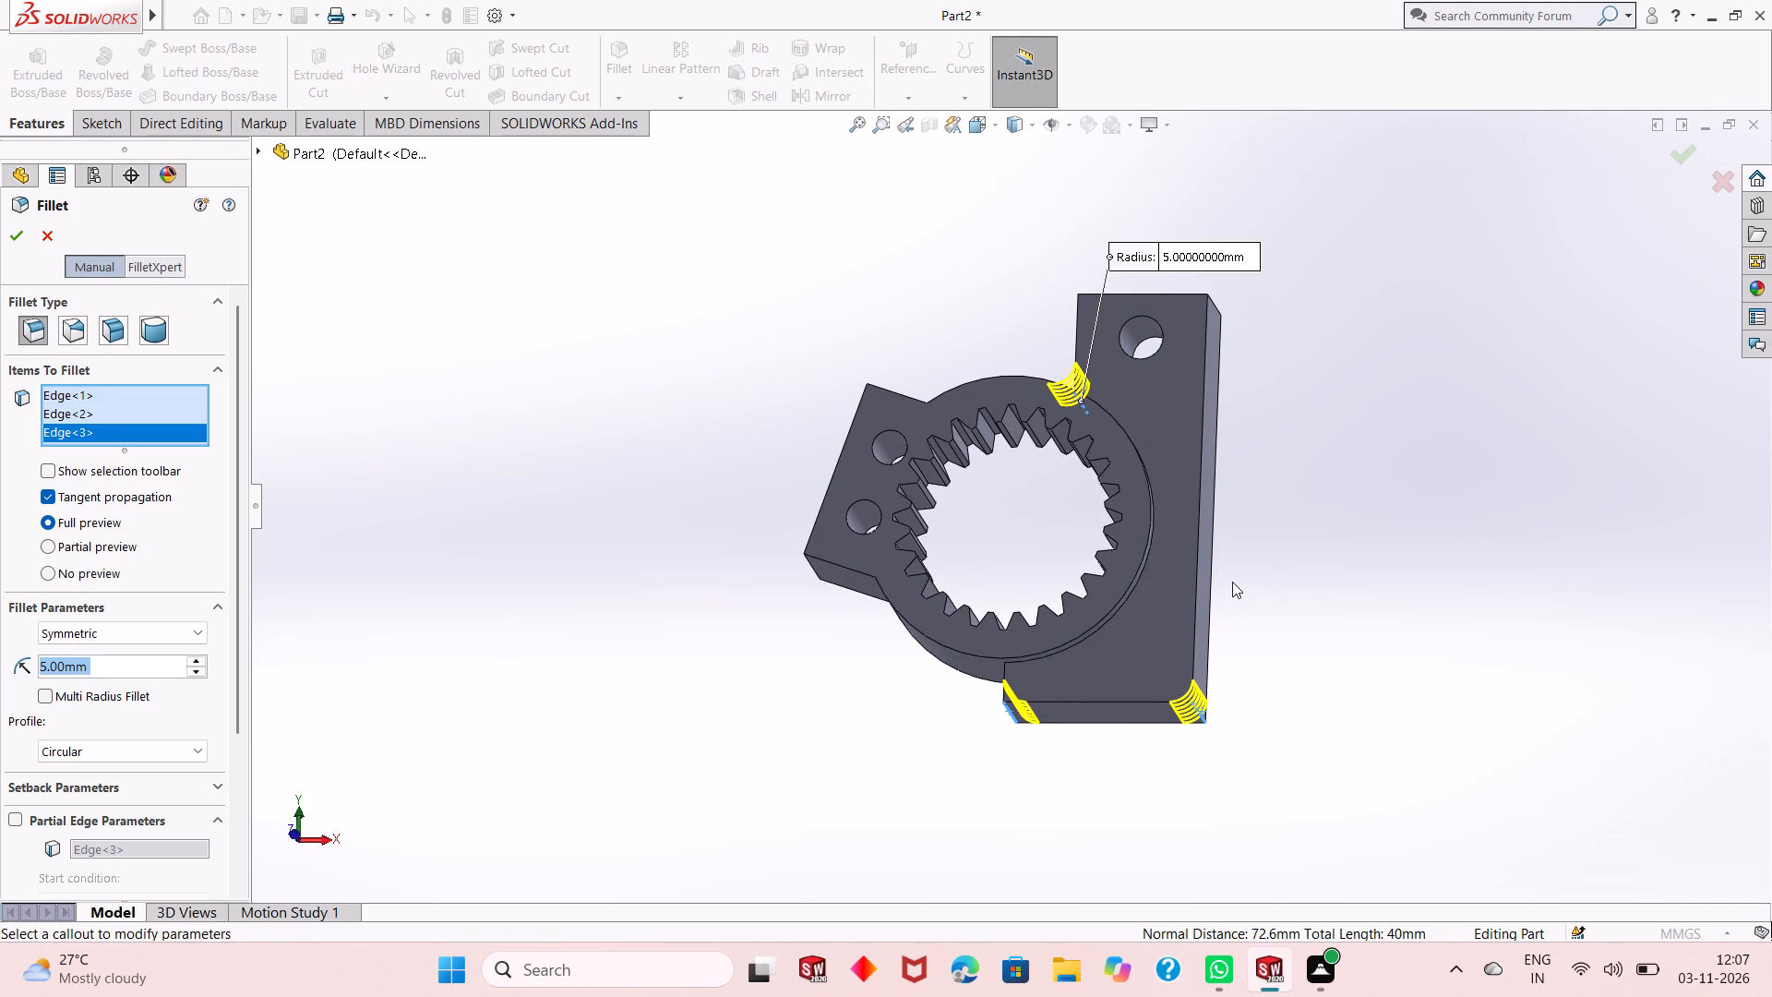
{"action": "middle_click_drag", "start_coordinate": [1232, 582], "coordinate": [1214, 754]}
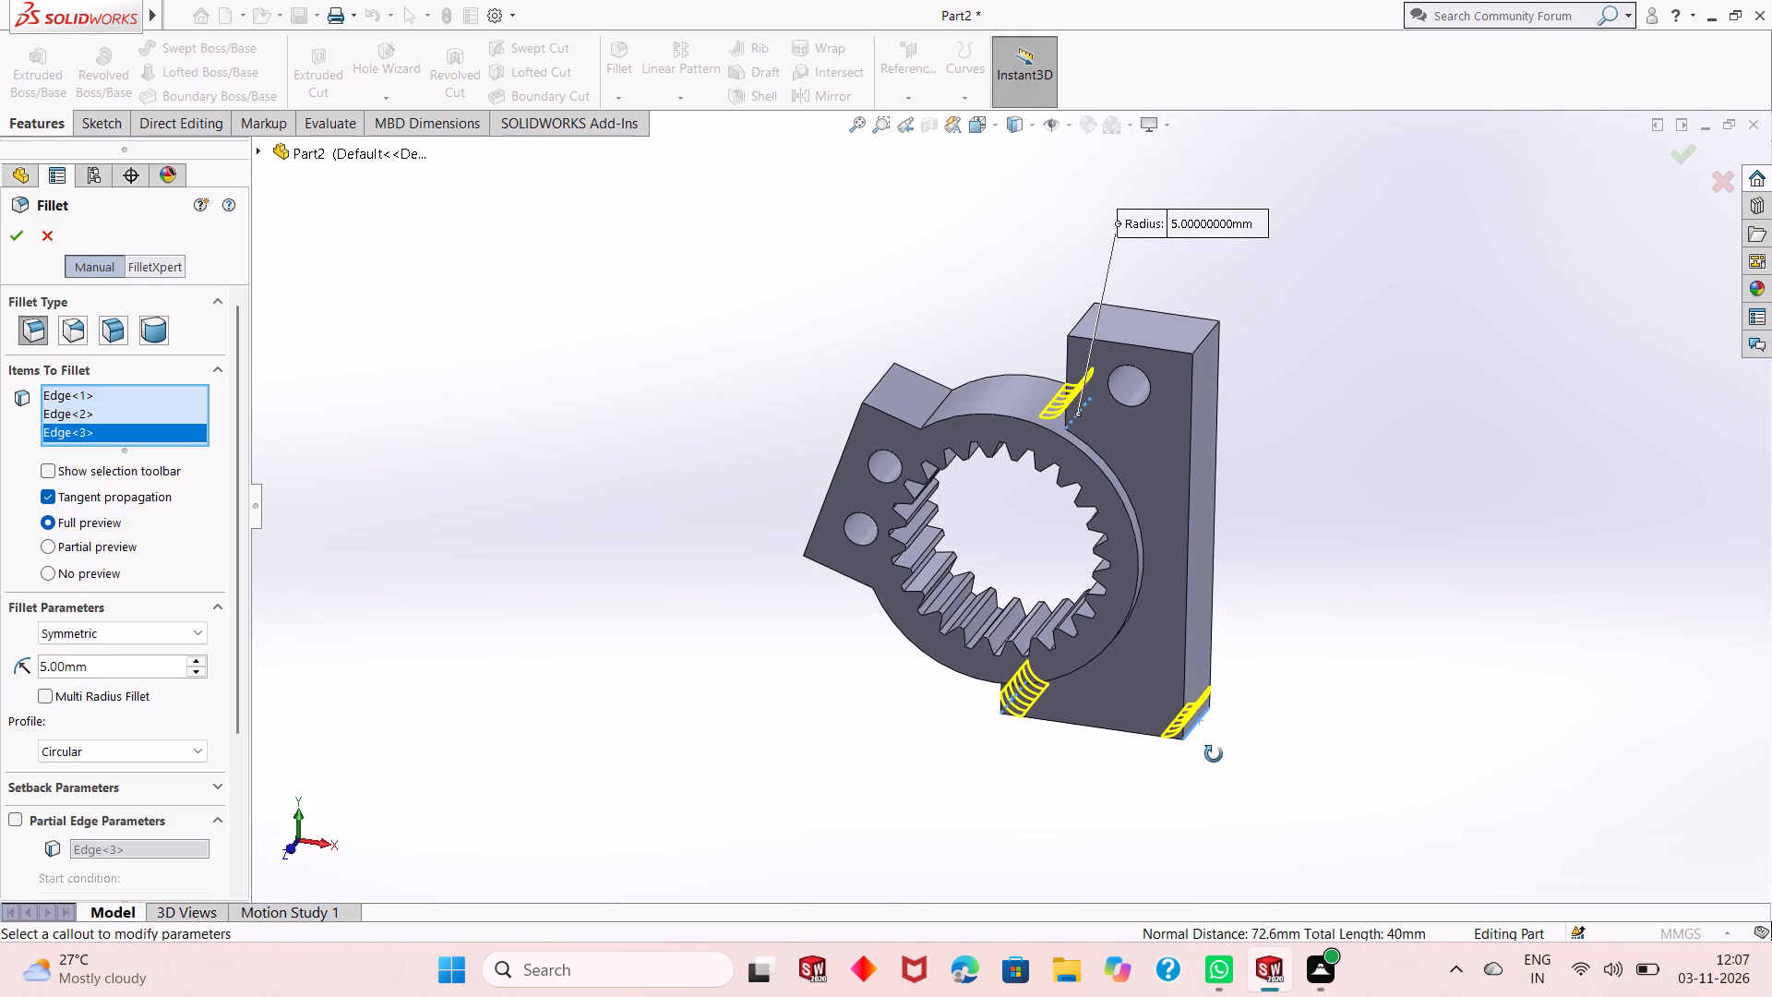
{"action": "middle_click_drag", "start_coordinate": [1214, 754], "coordinate": [1214, 758]}
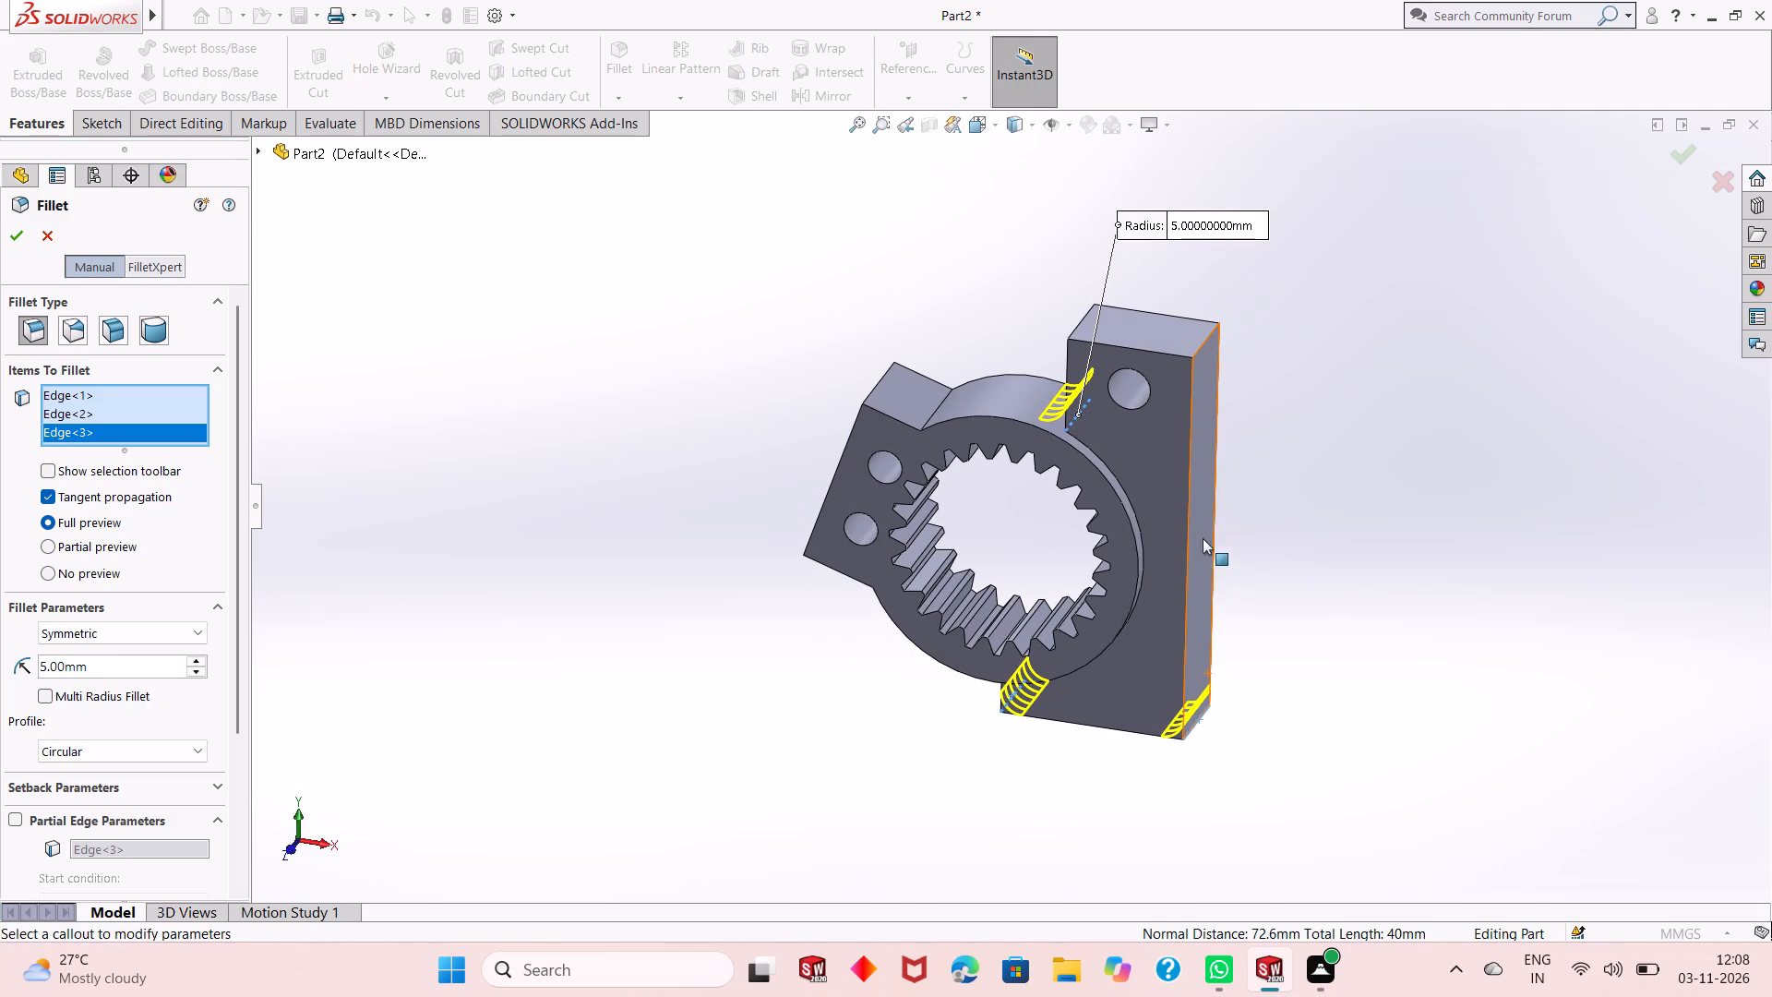
{"action": "left_click", "coordinate": [1211, 333]}
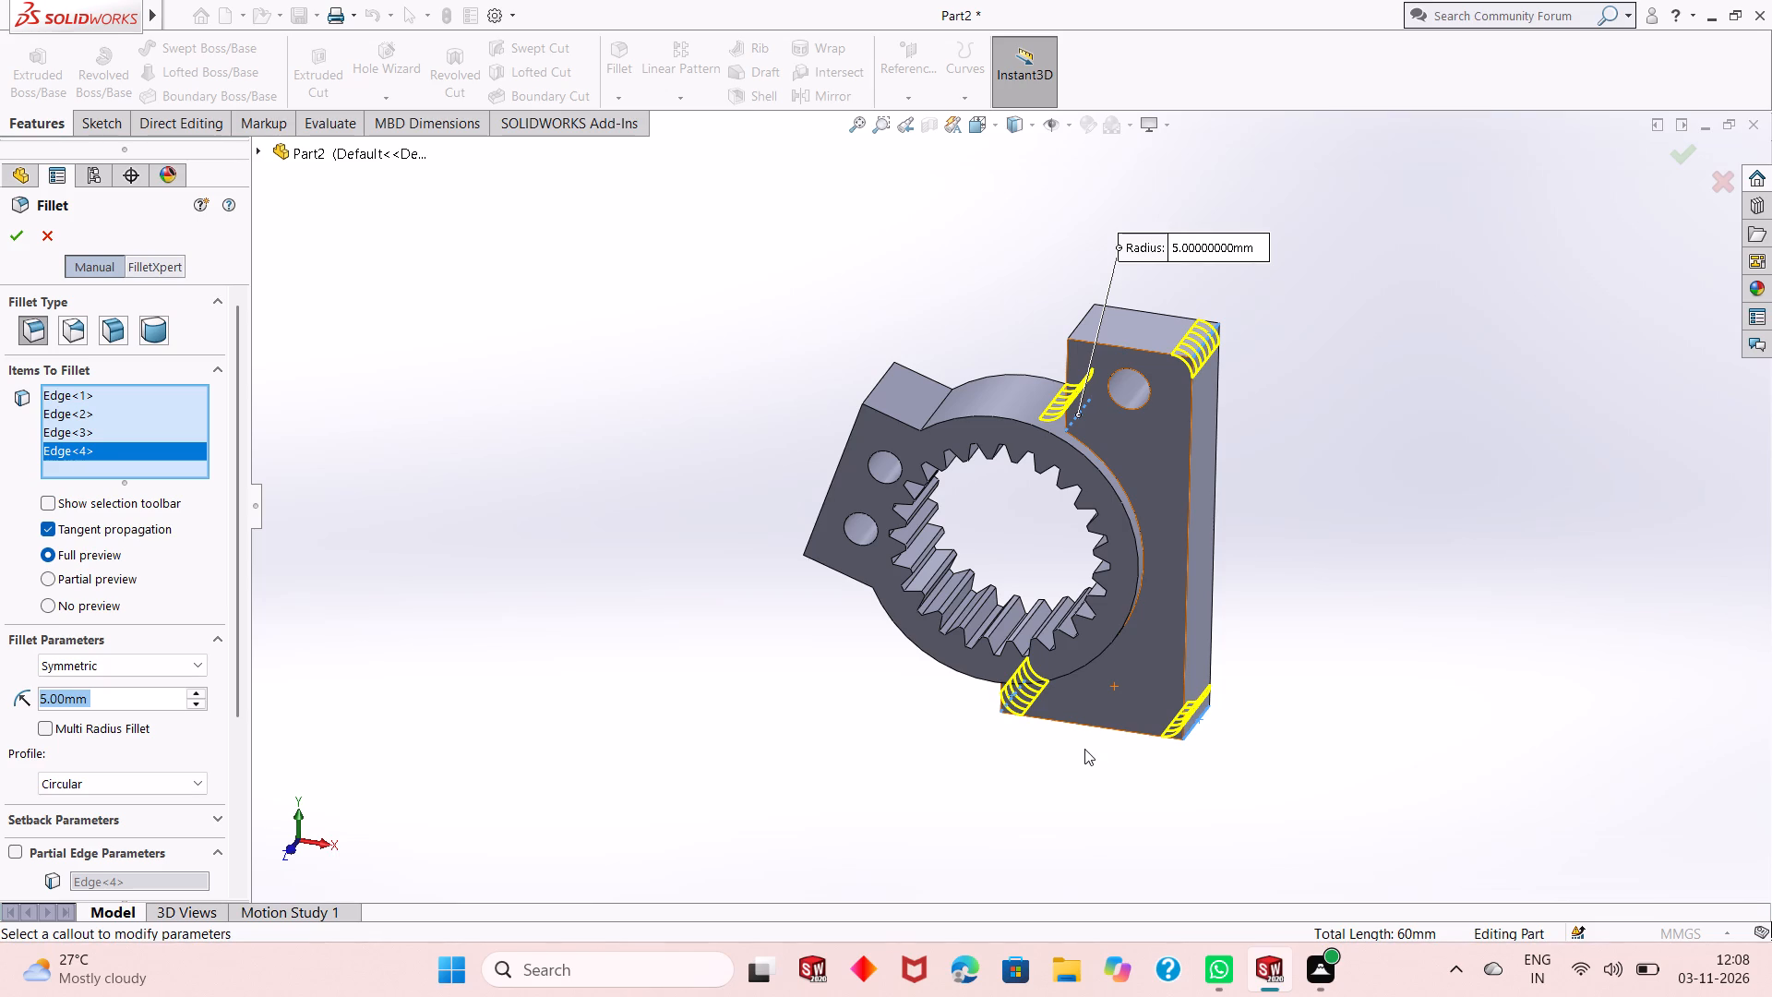
Add the inclined extrusion's two junction edges with the boss and its two outer corner edges, and create the 5 mm fillet.
{"action": "middle_click_drag", "start_coordinate": [903, 636], "coordinate": [1002, 523]}
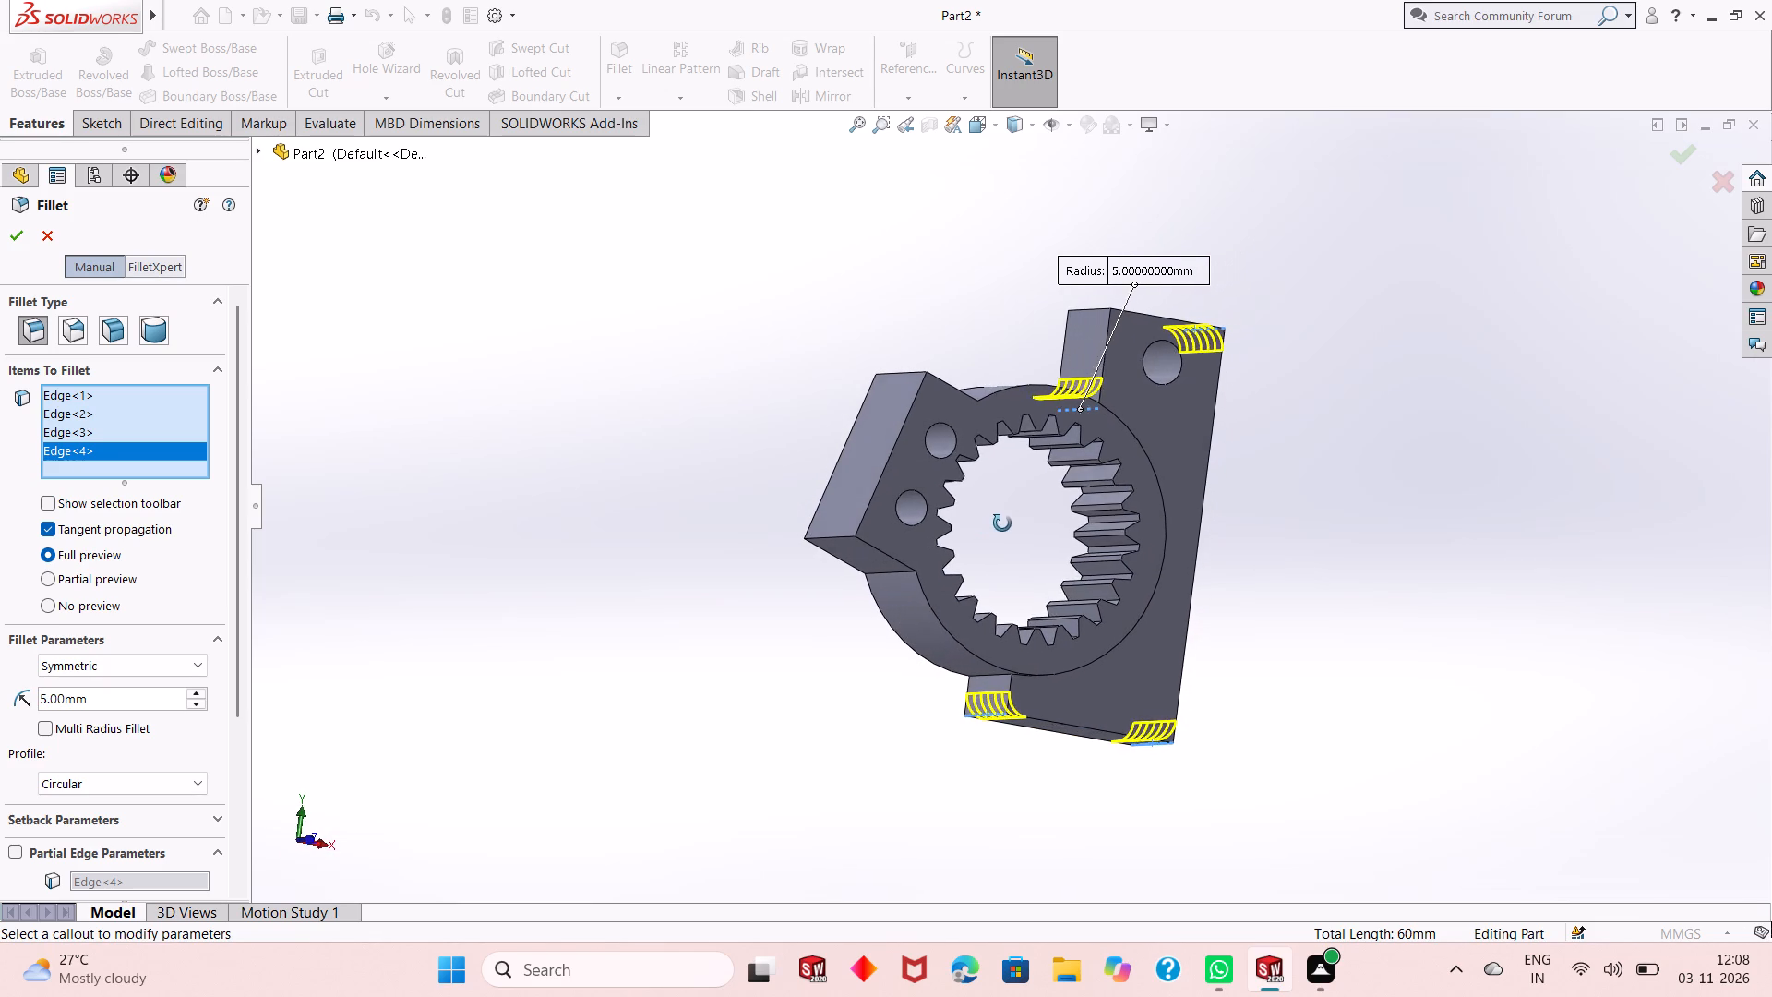
{"action": "middle_click_drag", "start_coordinate": [1002, 523], "coordinate": [1028, 544]}
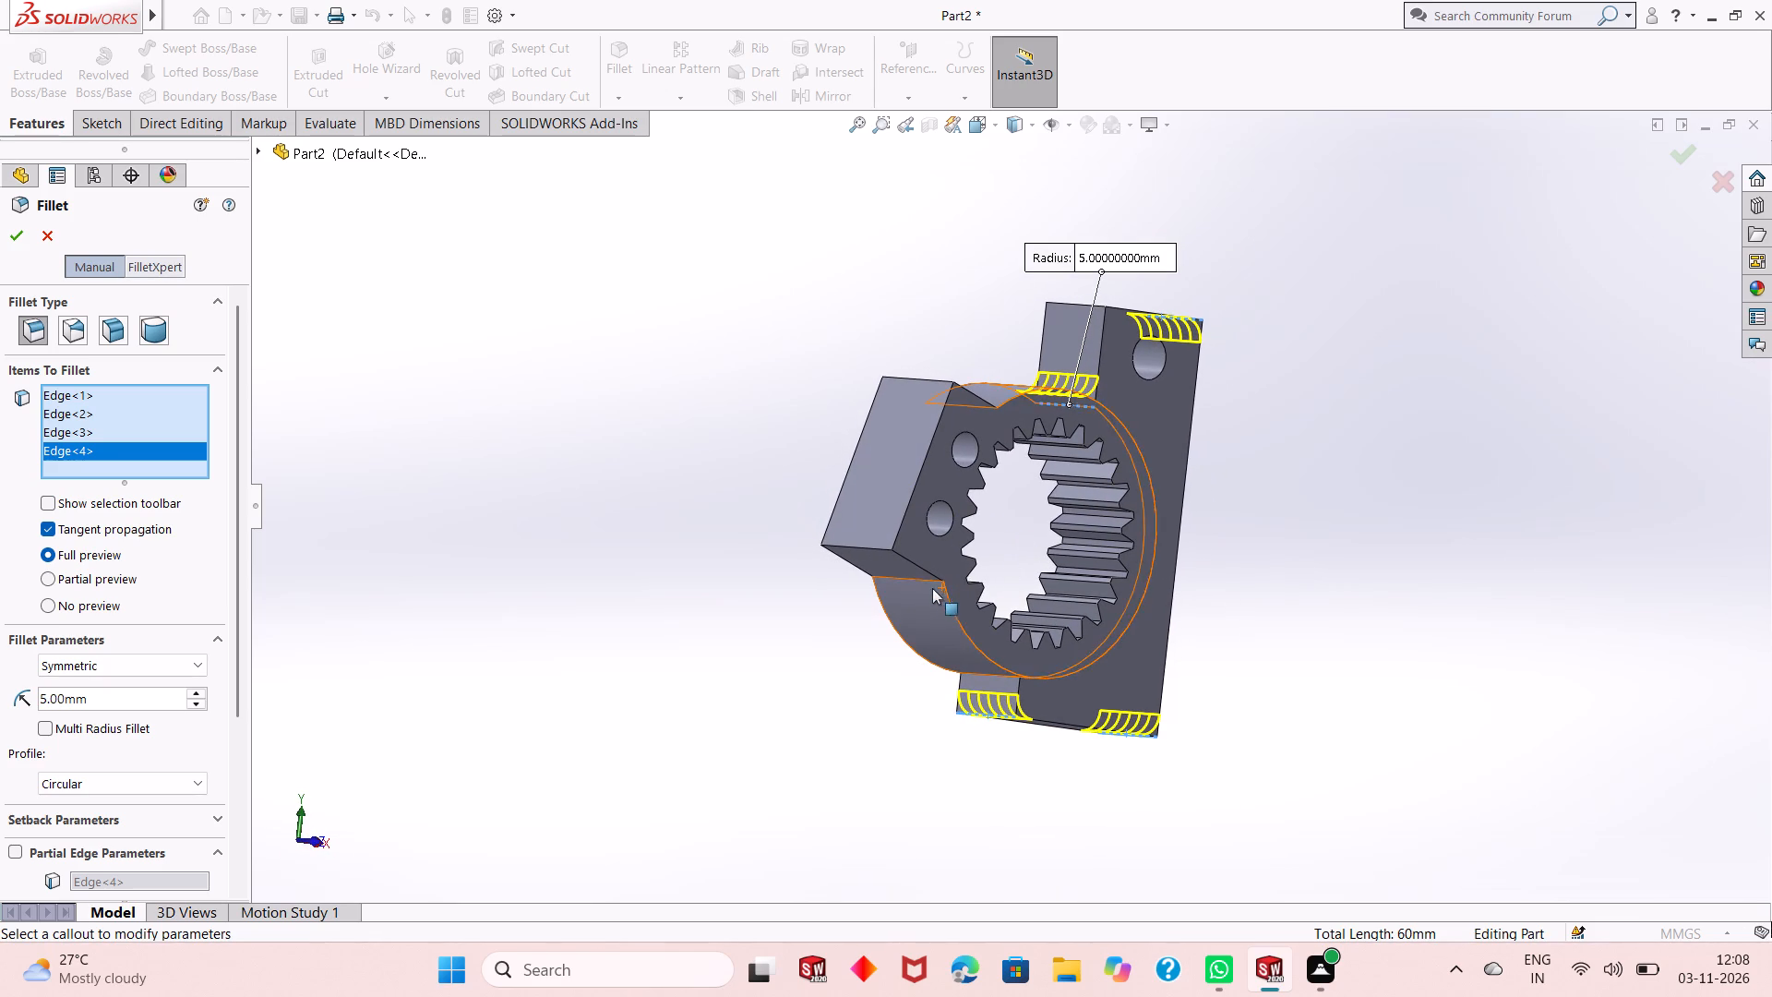
{"action": "left_click", "coordinate": [927, 583]}
{"action": "middle_click_drag", "start_coordinate": [951, 448], "coordinate": [962, 665]}
{"action": "scroll", "coordinate": [978, 507], "scroll_direction": "down", "scroll_amount": 4}
{"action": "left_click", "coordinate": [1010, 483]}
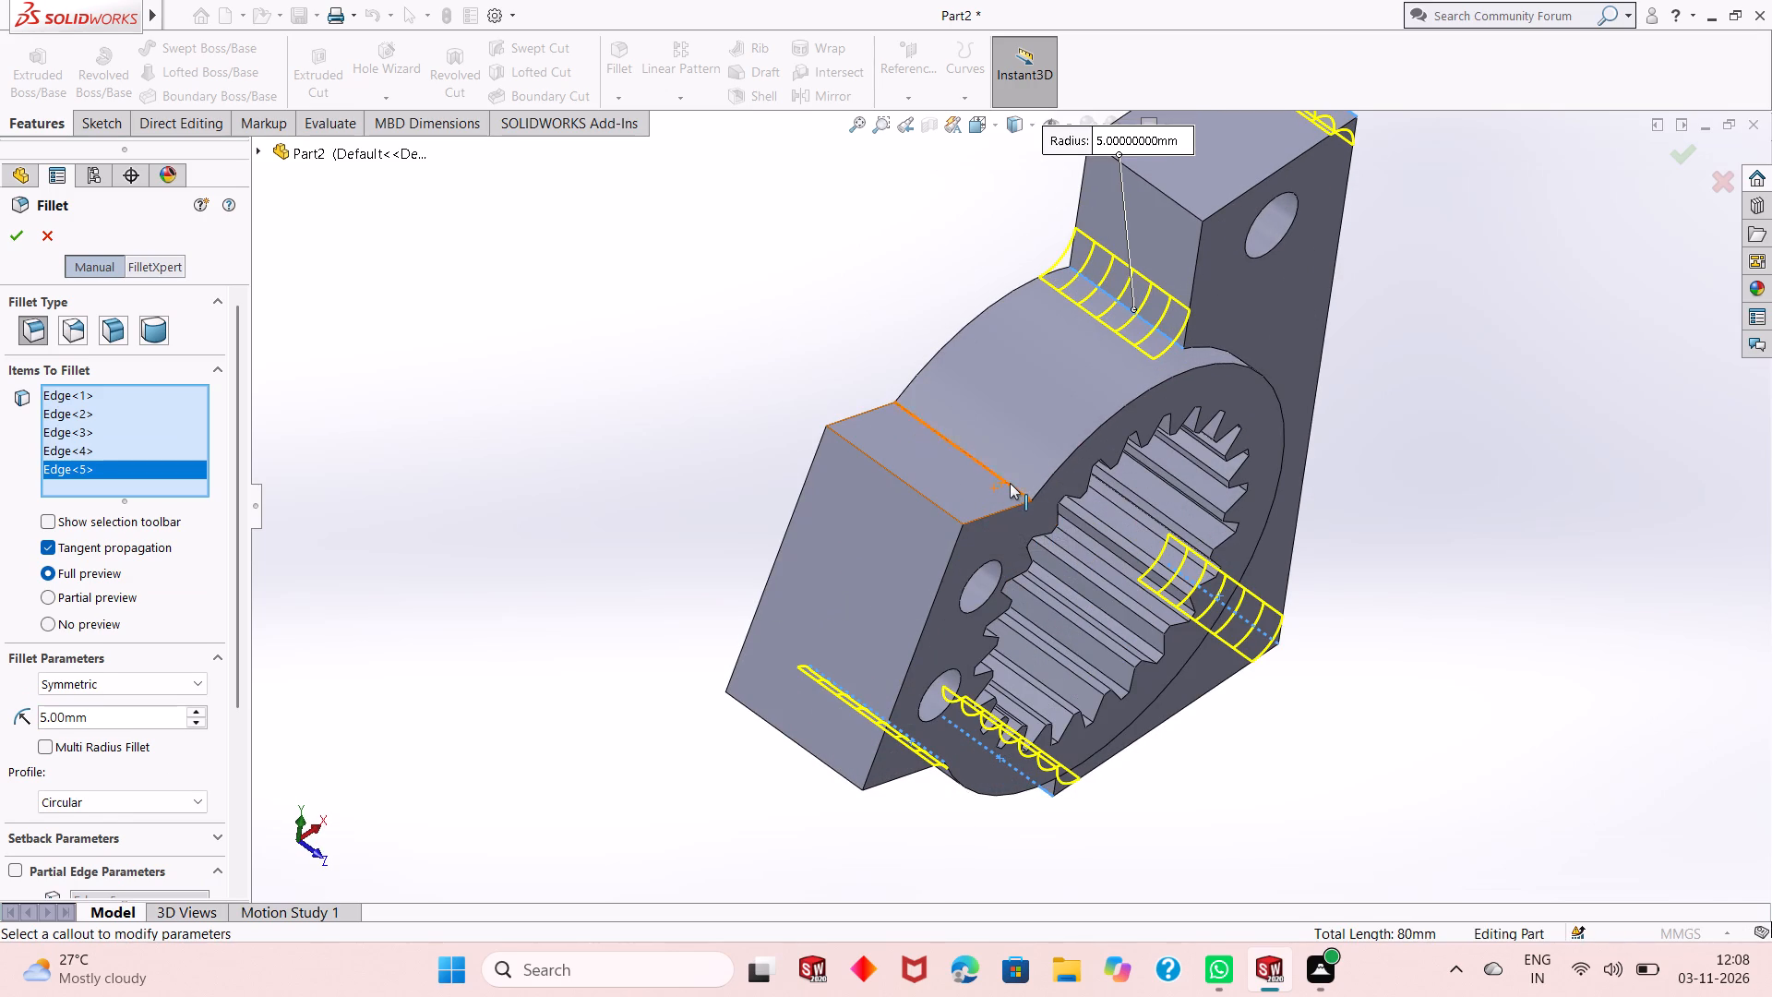
{"action": "middle_click_drag", "start_coordinate": [1082, 516], "coordinate": [1012, 370]}
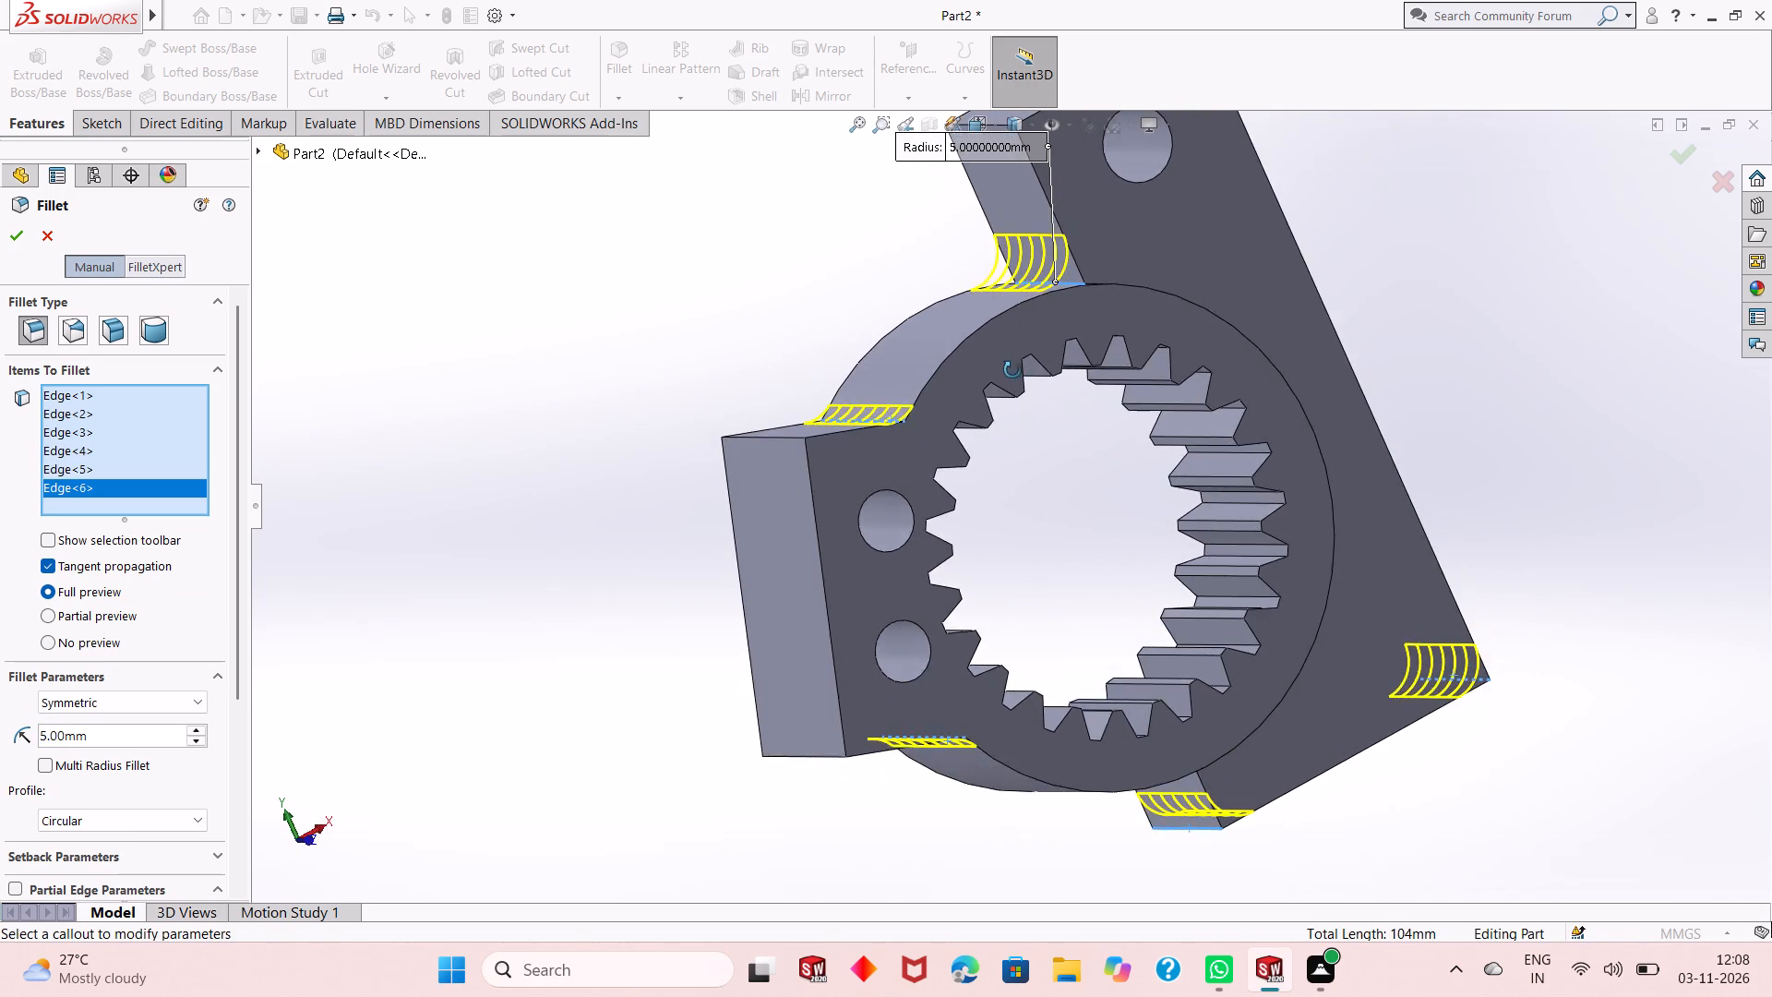
{"action": "middle_click_drag", "start_coordinate": [1012, 370], "coordinate": [1010, 339]}
{"action": "middle_click_drag", "start_coordinate": [963, 338], "coordinate": [948, 338]}
{"action": "middle_click", "coordinate": [907, 361]}
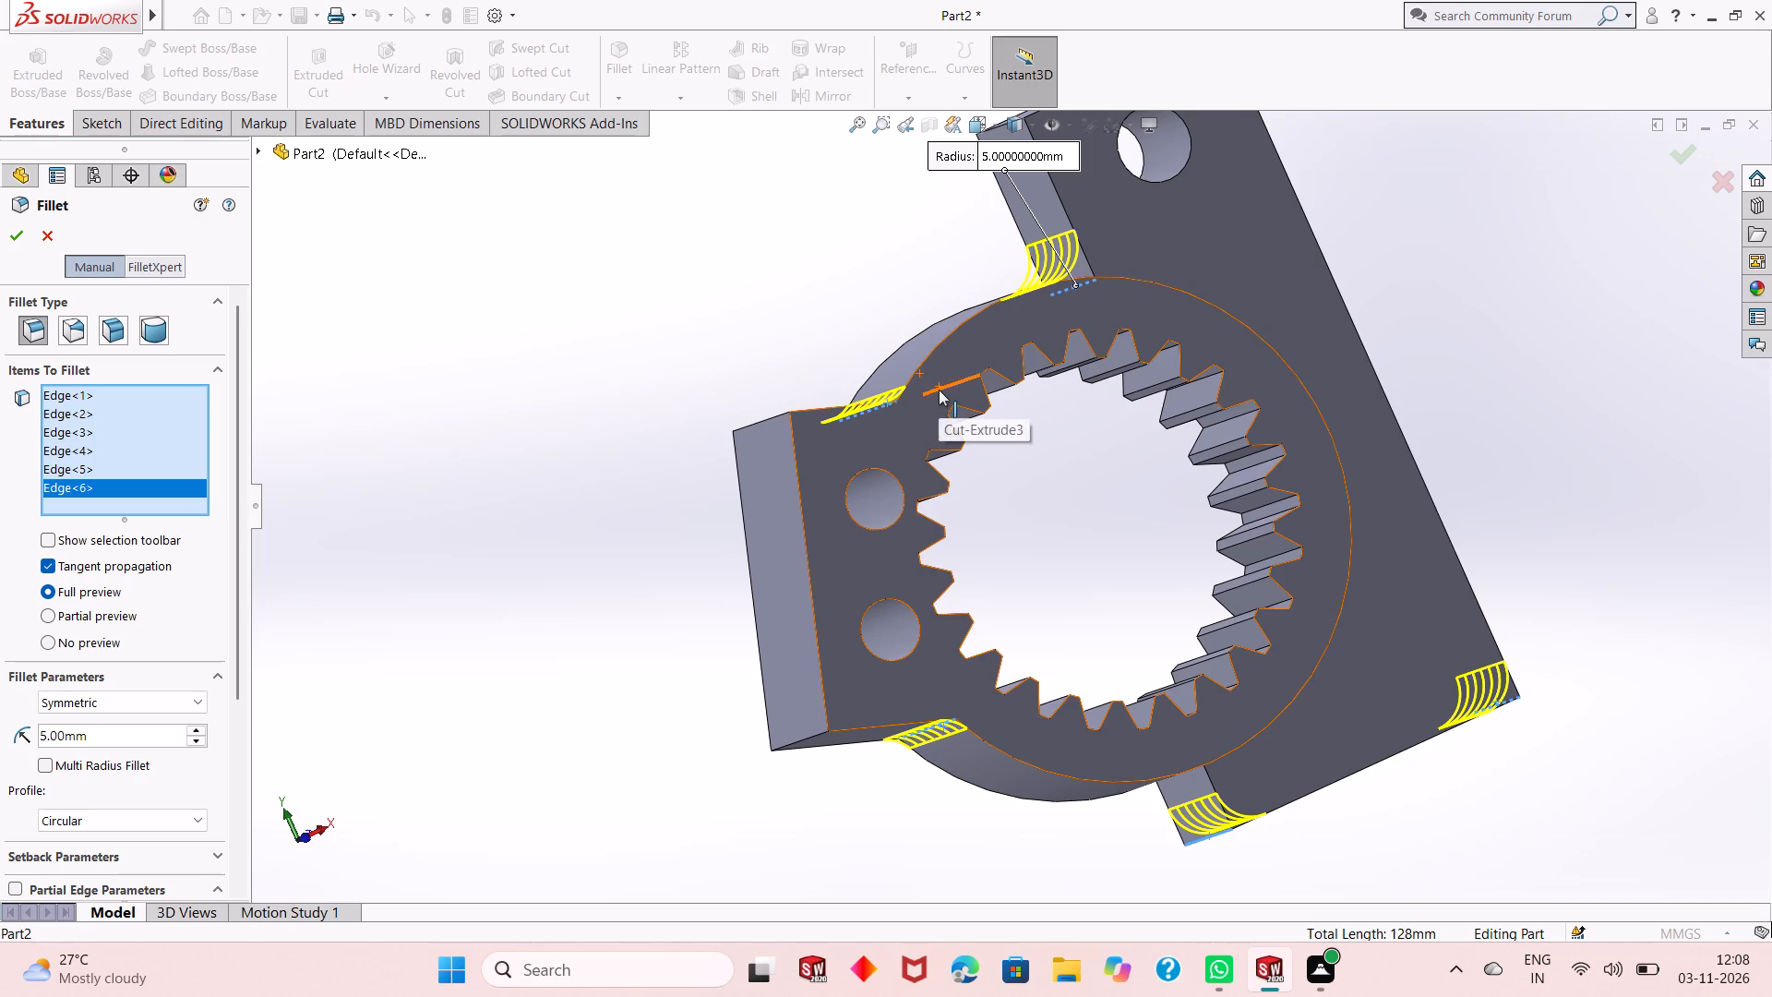
{"action": "left_click", "coordinate": [776, 414]}
{"action": "left_click", "coordinate": [800, 743]}
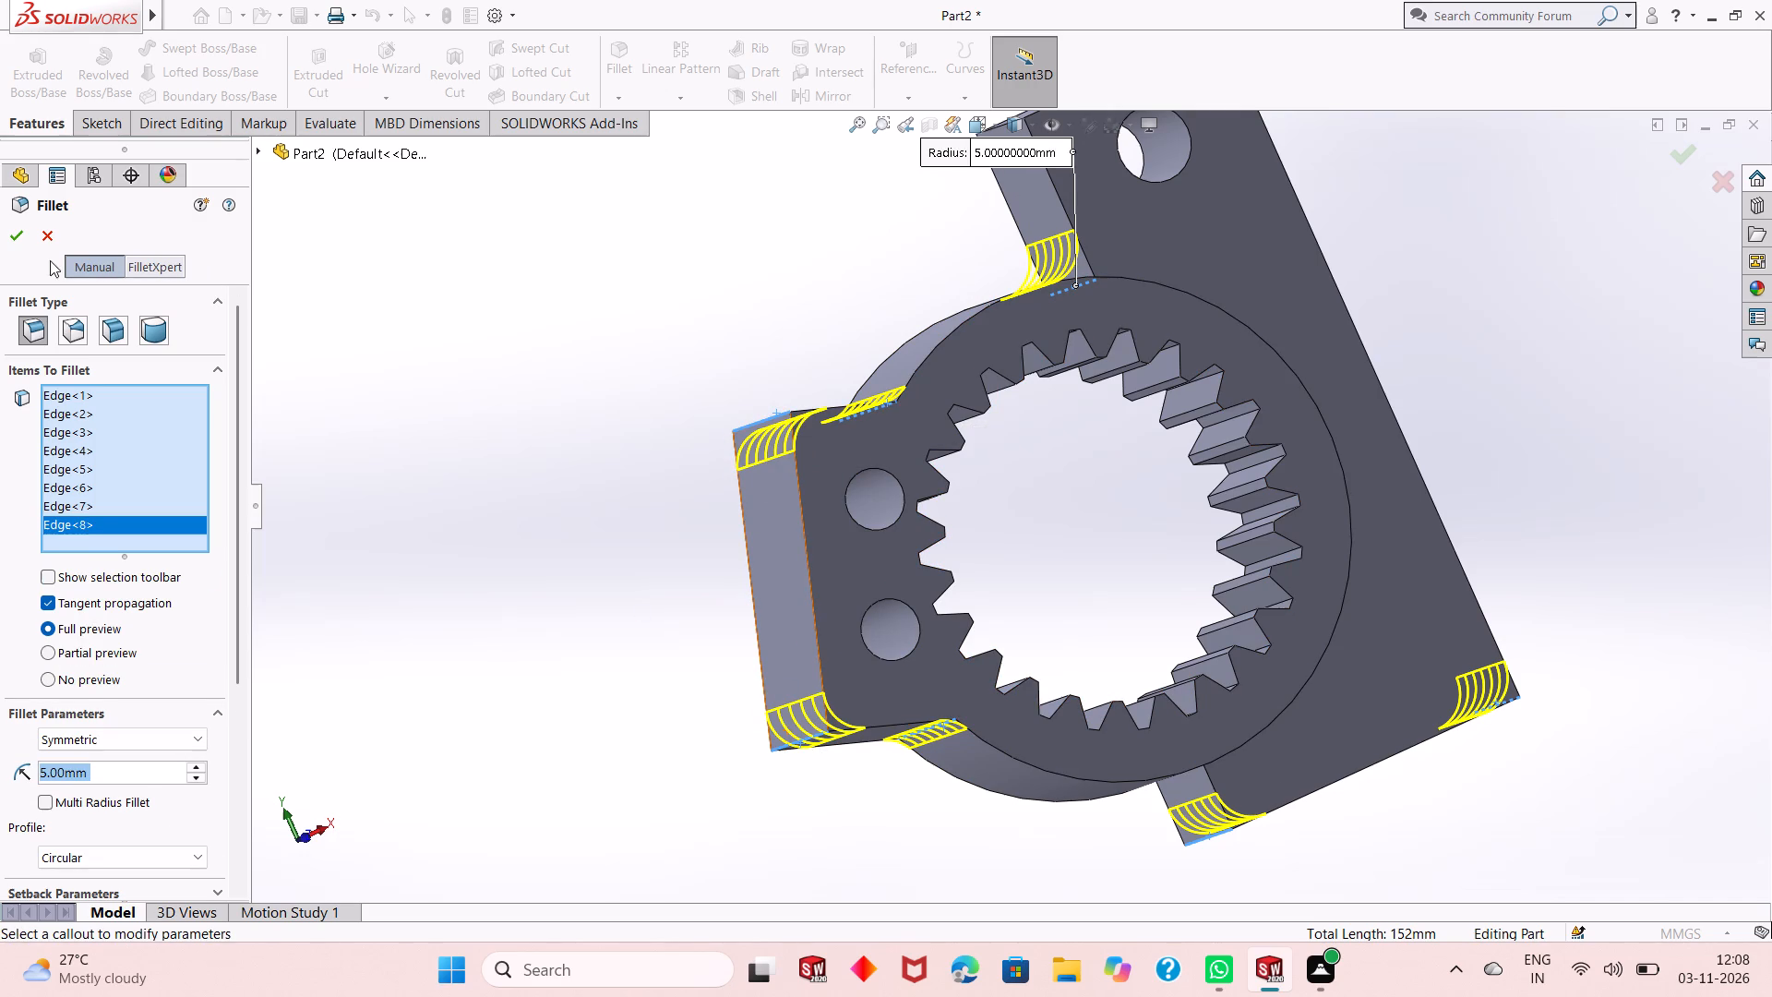
{"action": "left_click", "coordinate": [9, 243]}
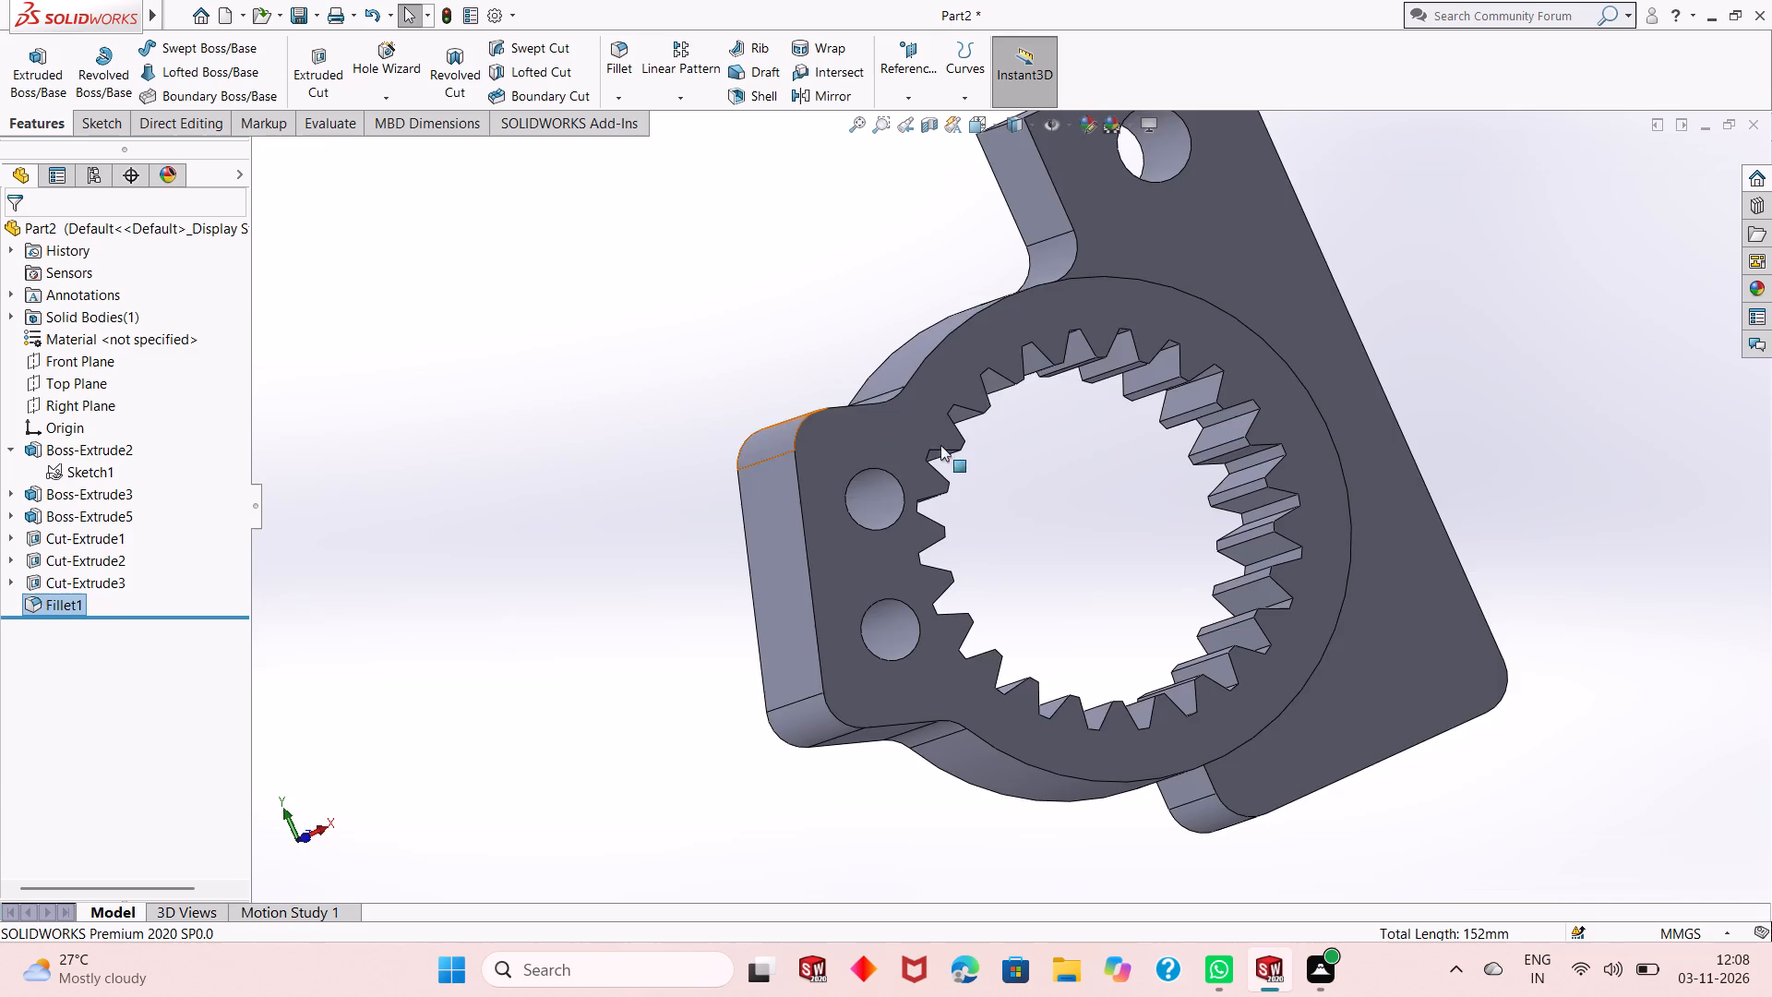
Edit the 5 mm fillet to include the block's remaining upper corner edge on the boss side.
{"action": "scroll", "coordinate": [964, 467], "scroll_direction": "up", "scroll_amount": 3}
{"action": "middle_click_drag", "start_coordinate": [1008, 545], "coordinate": [1016, 426]}
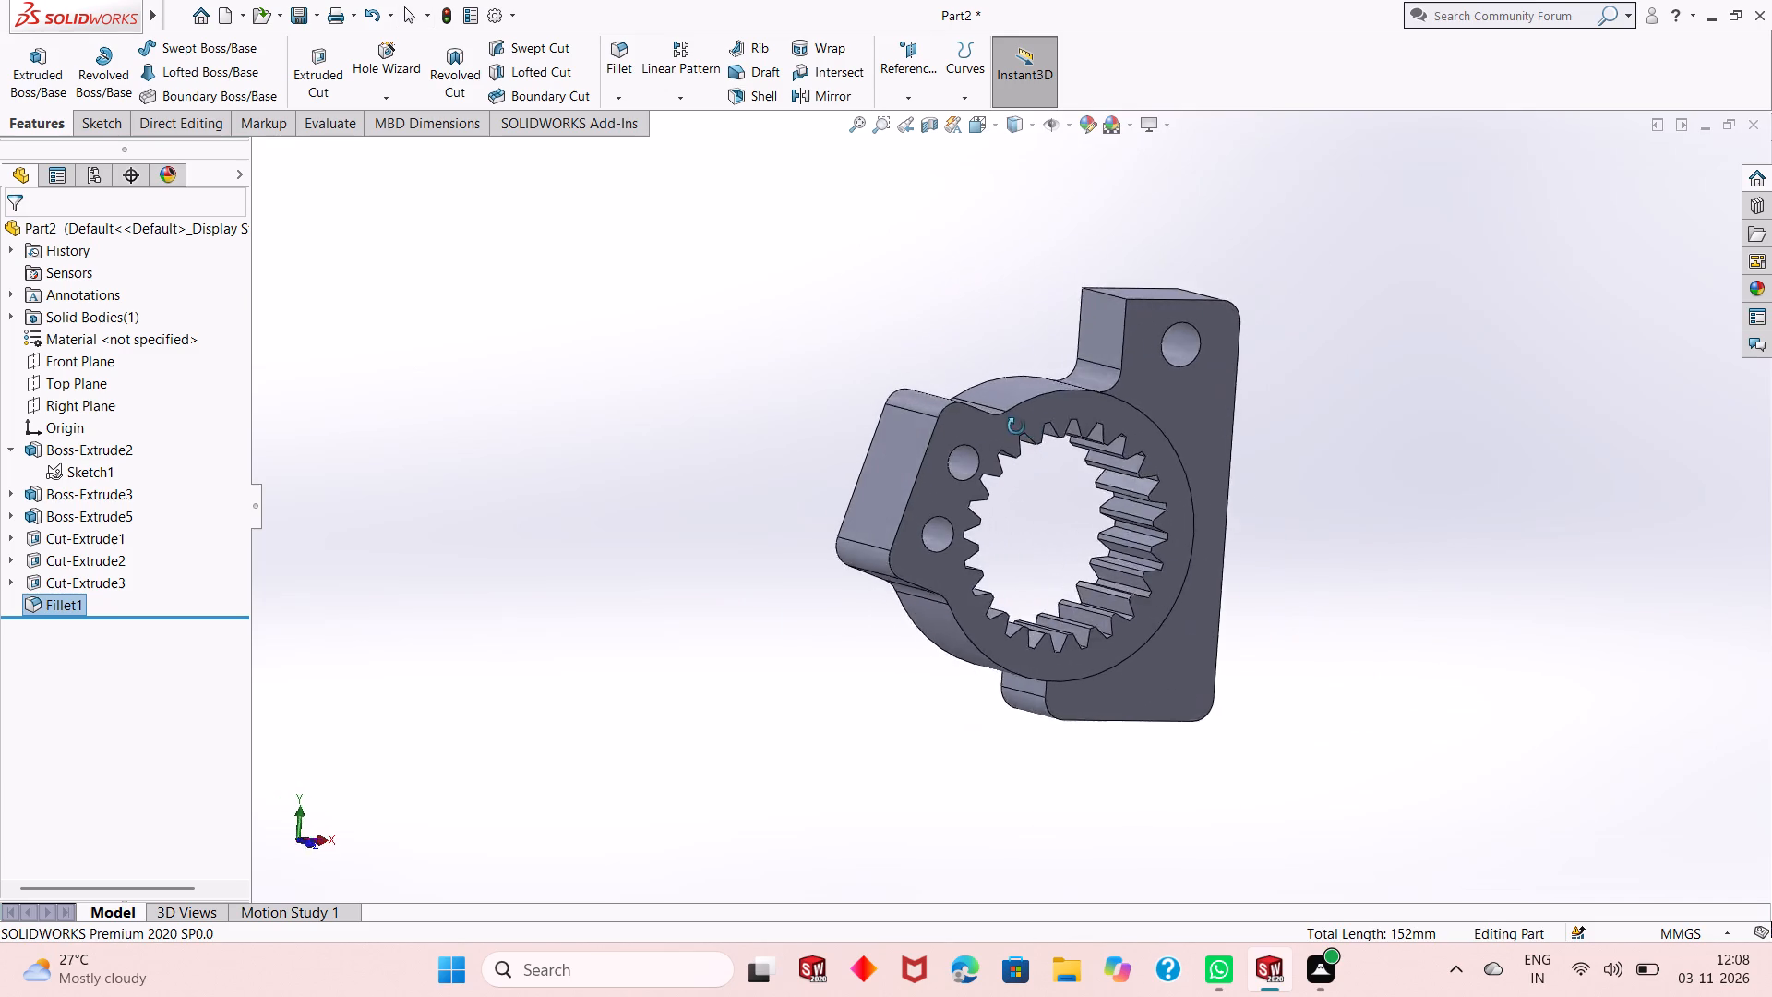
{"action": "middle_click_drag", "start_coordinate": [1016, 426], "coordinate": [954, 450]}
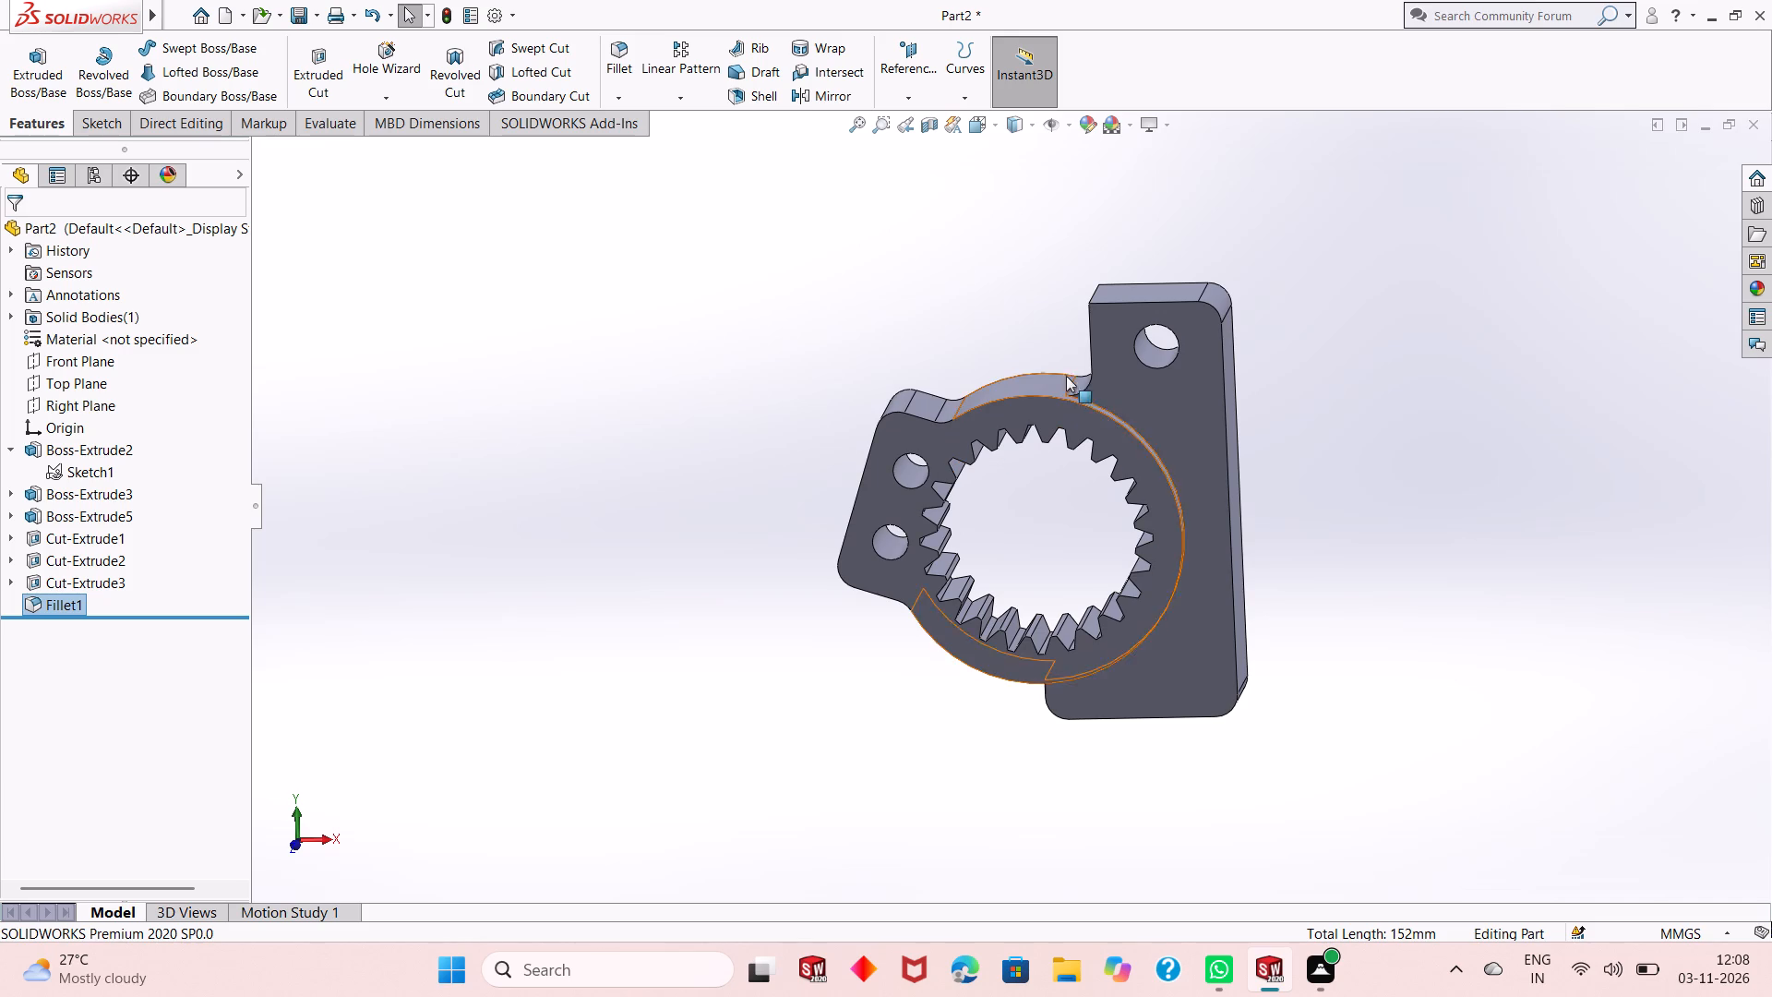
{"action": "left_click", "coordinate": [341, 468]}
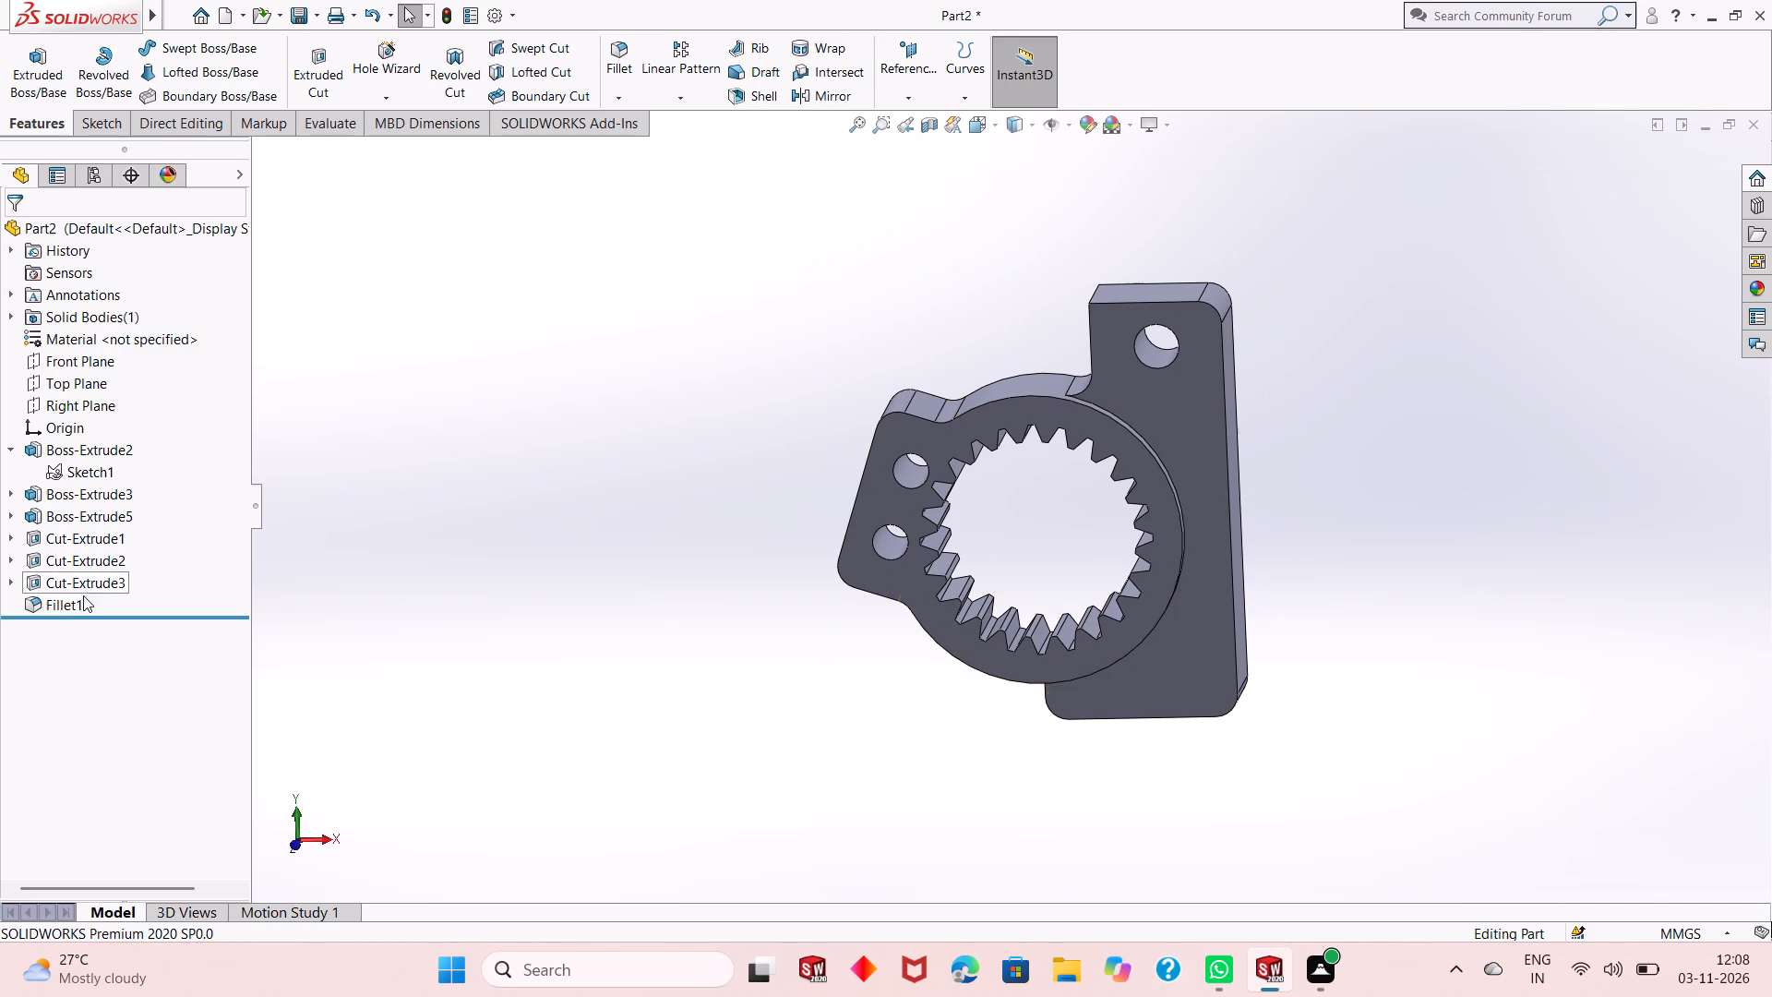
{"action": "left_click", "coordinate": [53, 608]}
{"action": "left_click", "coordinate": [82, 550]}
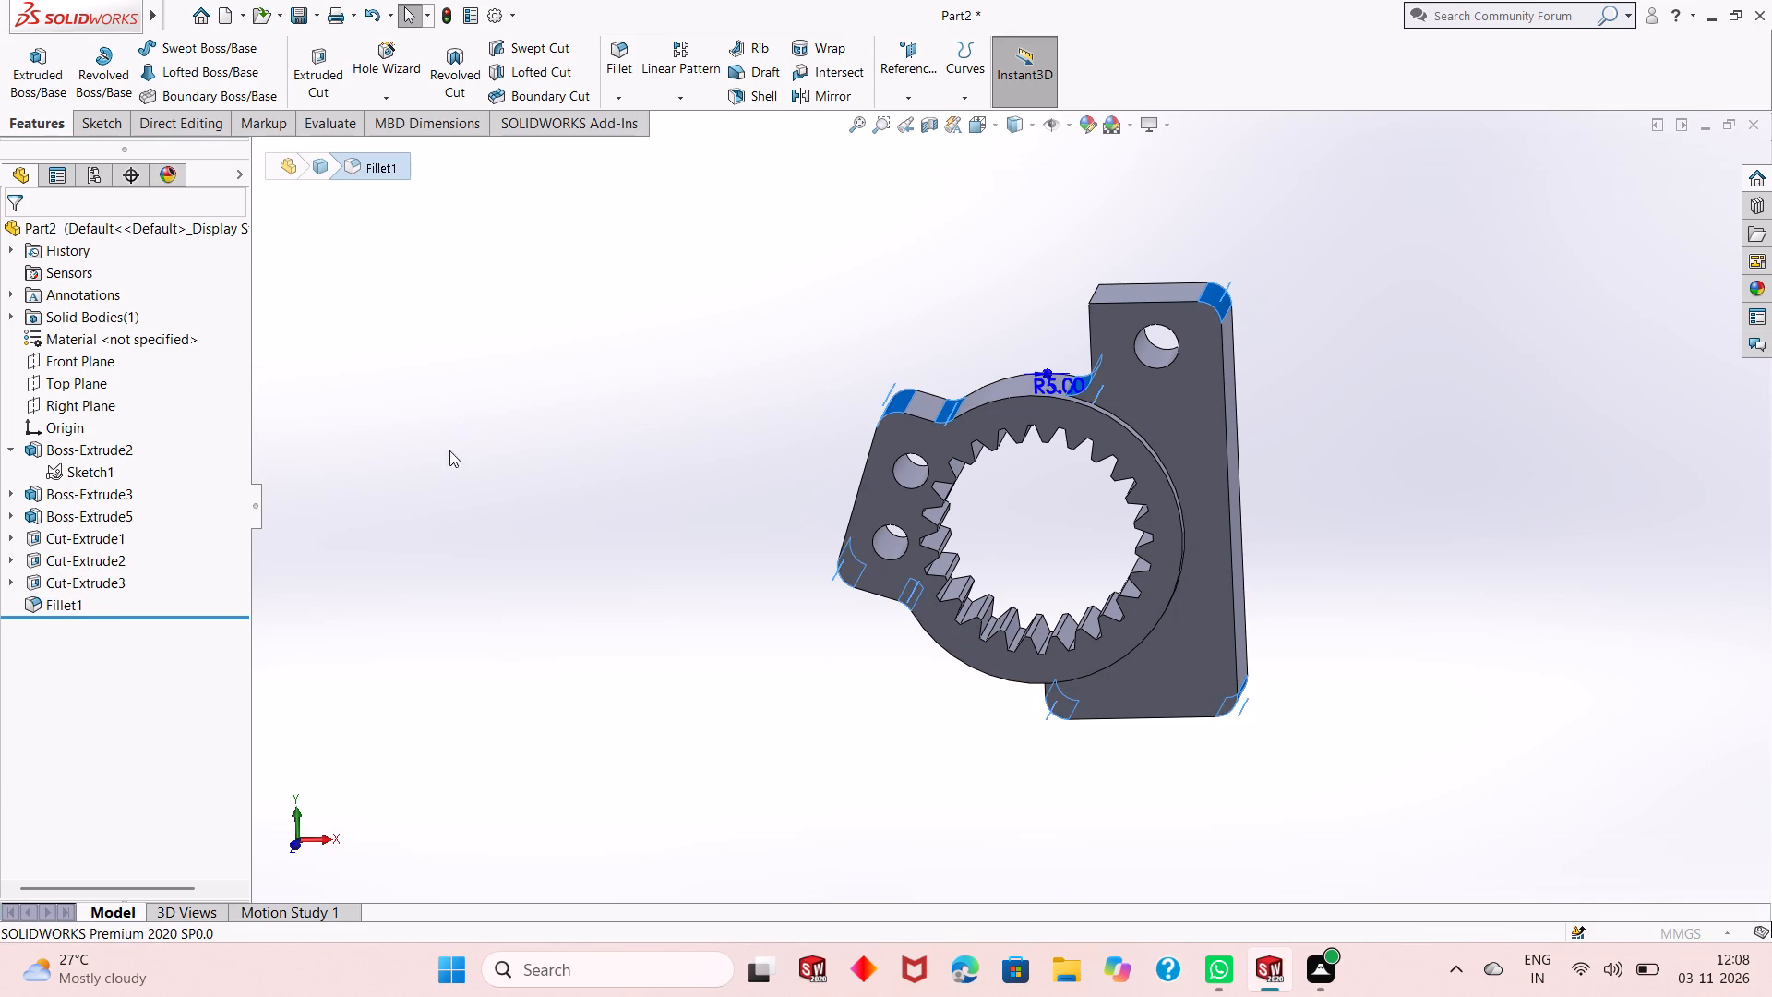
{"action": "middle_click_drag", "start_coordinate": [1013, 341], "coordinate": [1053, 369]}
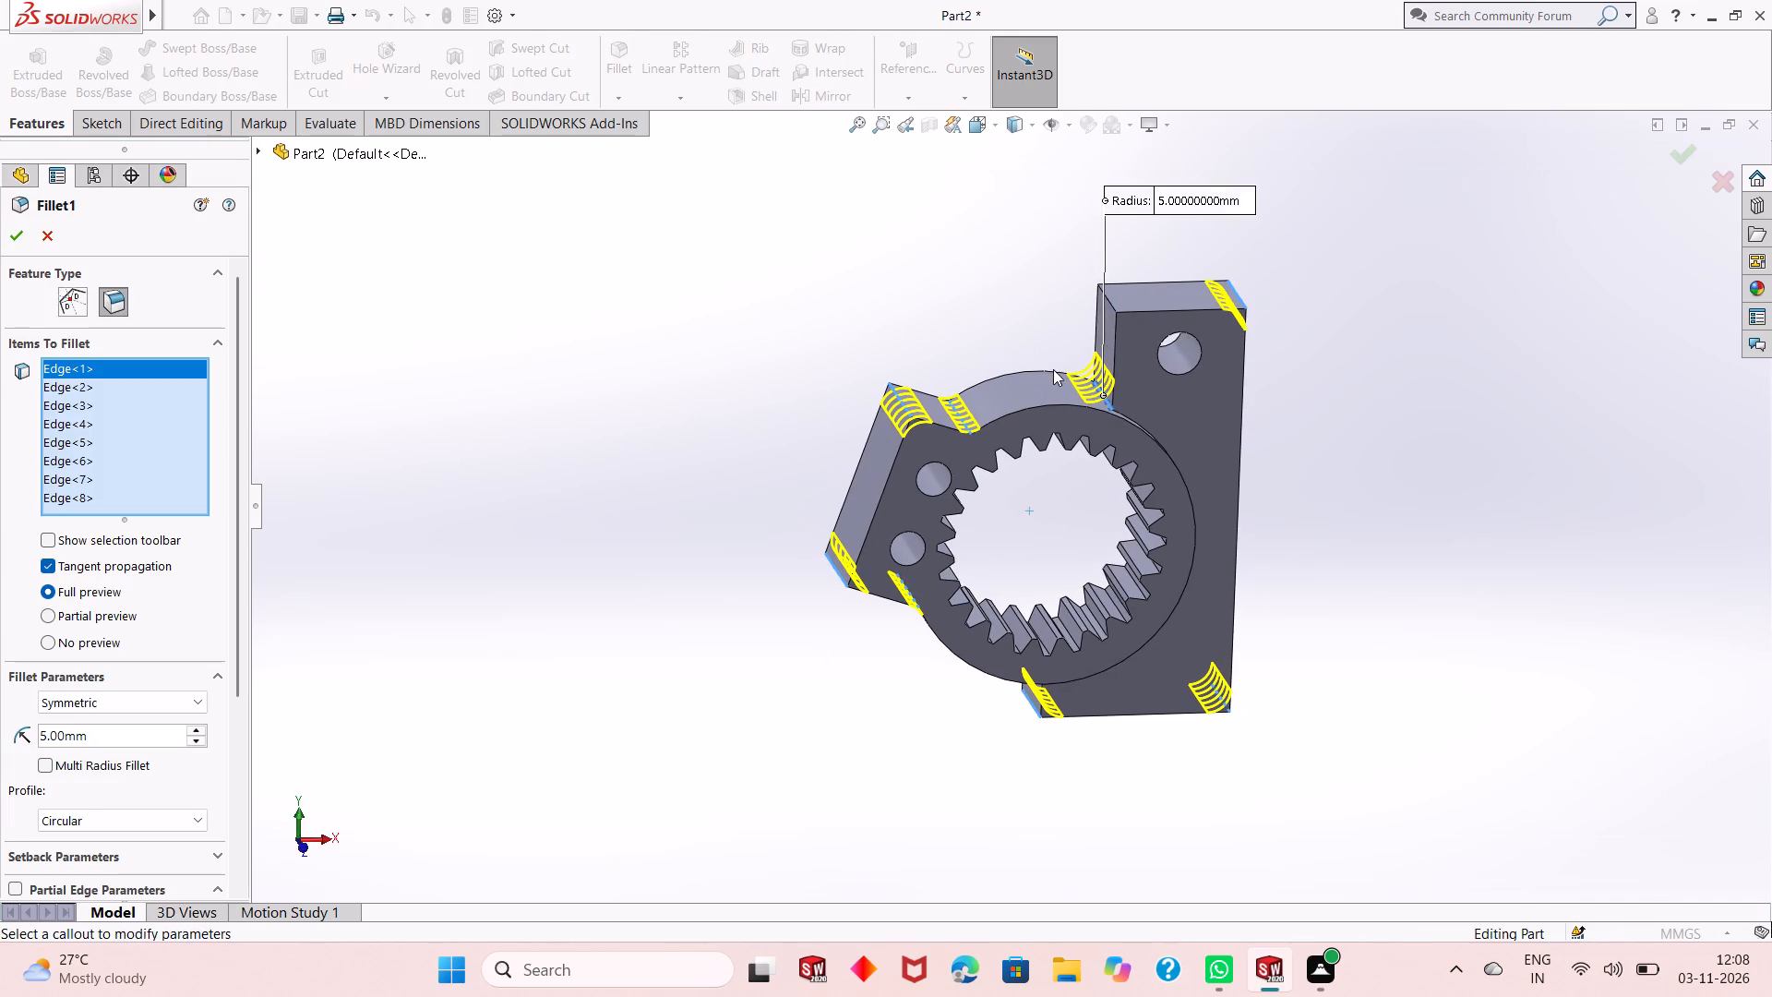
{"action": "left_click", "coordinate": [1105, 294]}
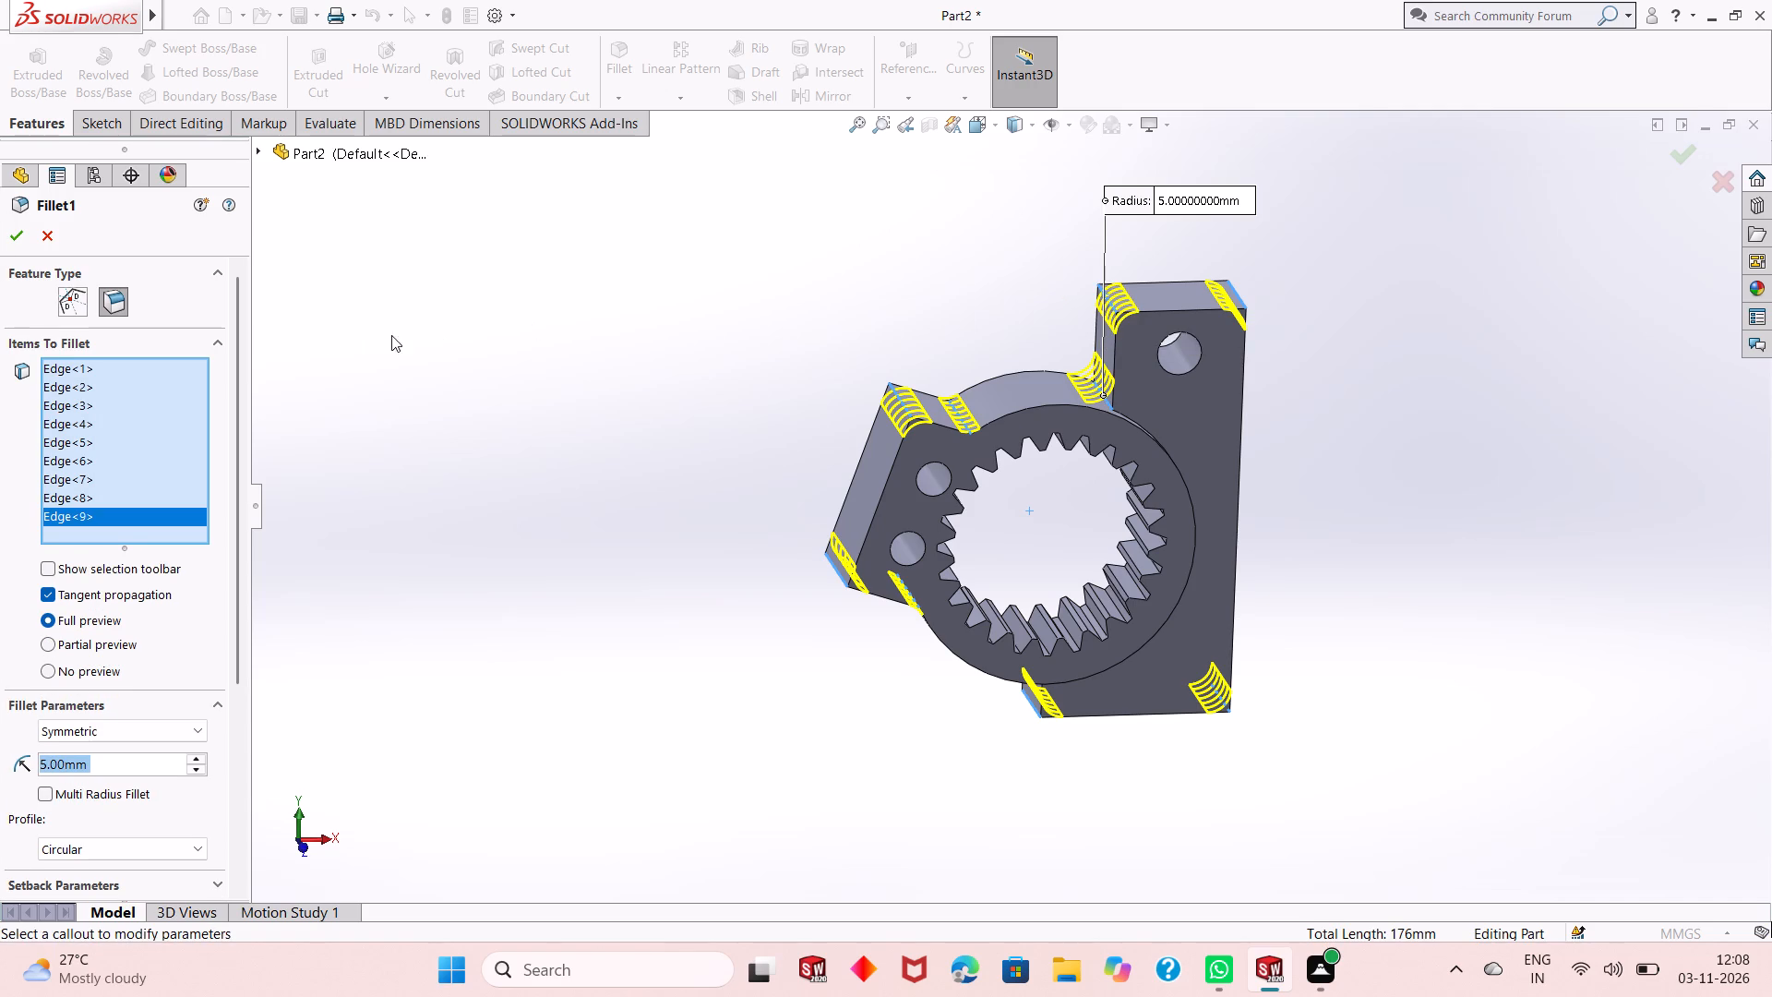
{"action": "left_click", "coordinate": [9, 227]}
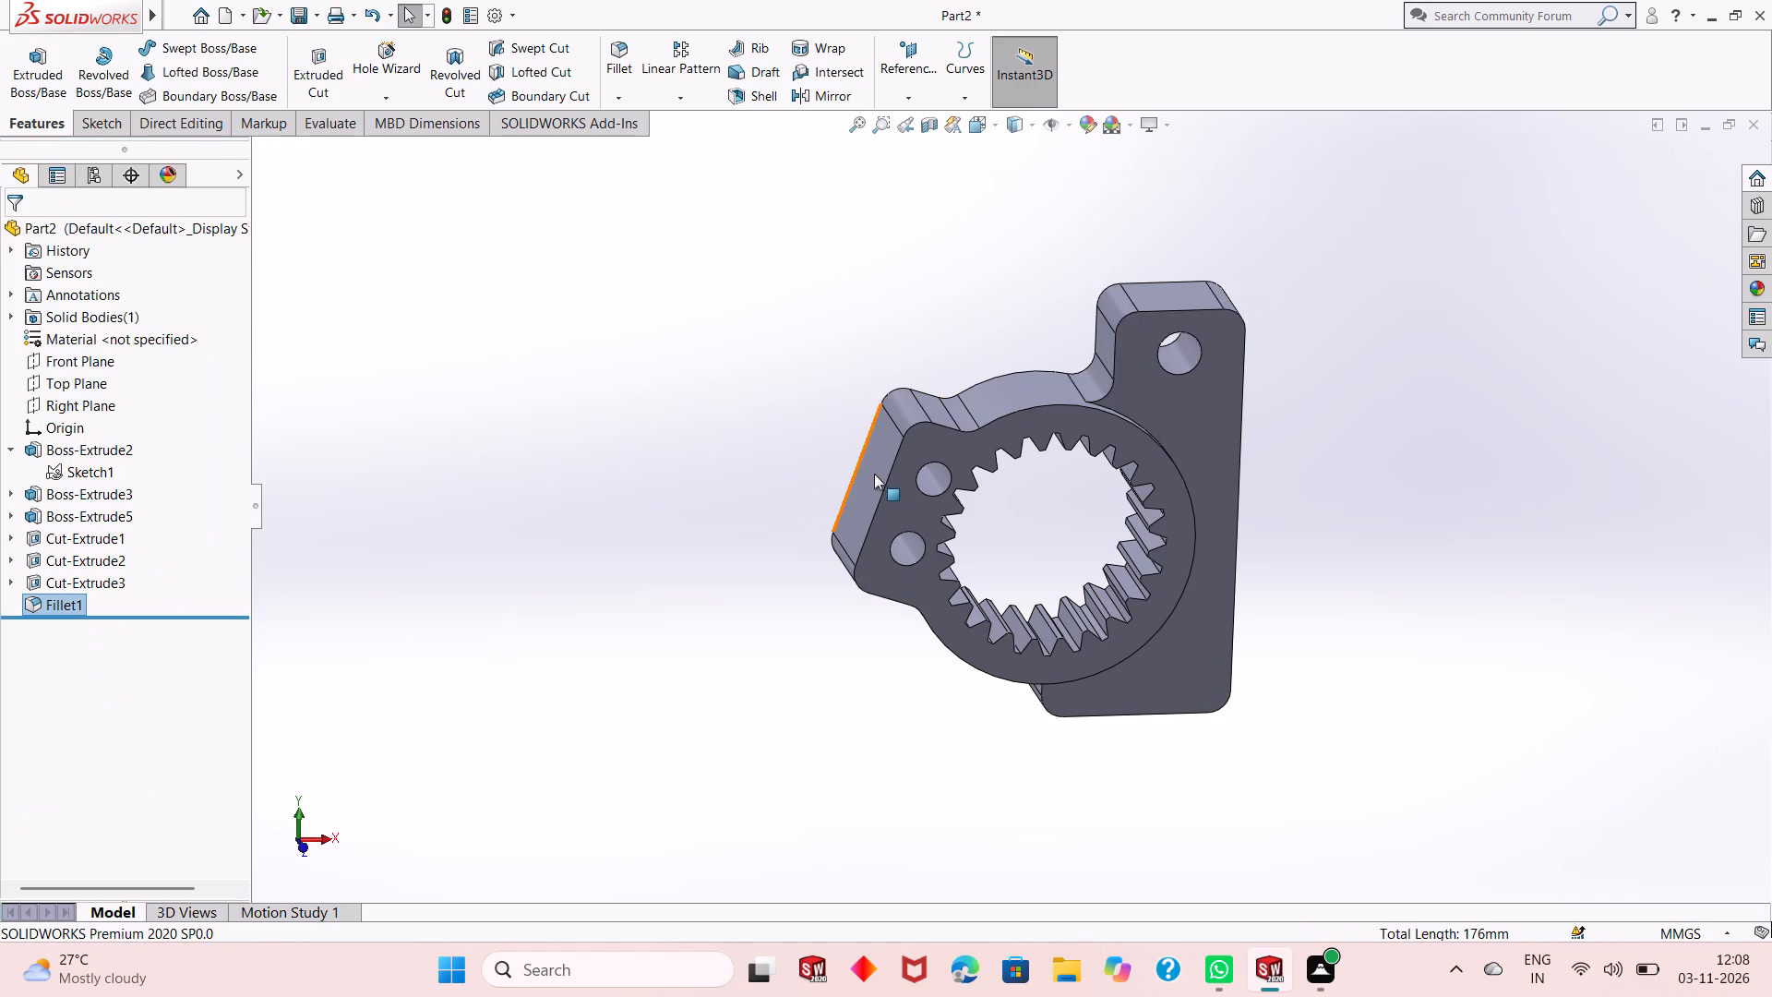
Apply a light green colour from the standard swatches to the whole part.
{"action": "middle_click_drag", "start_coordinate": [880, 477], "coordinate": [844, 401]}
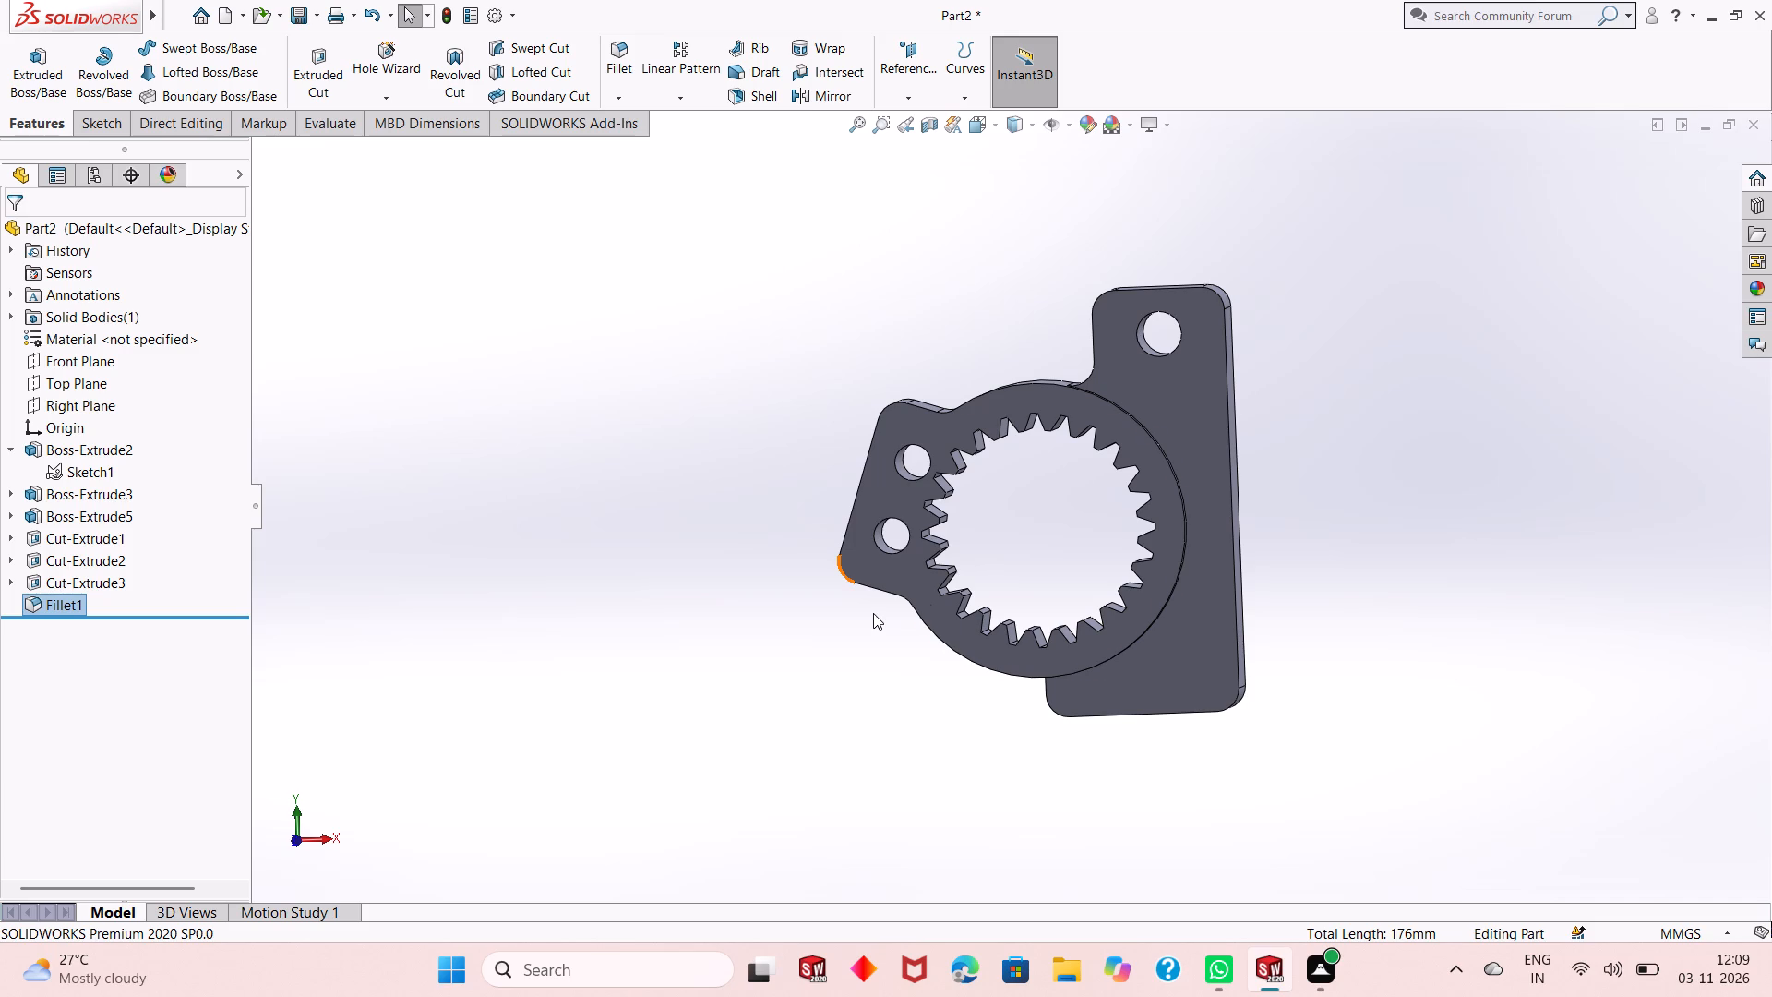
{"action": "middle_click_drag", "start_coordinate": [1377, 522], "coordinate": [1352, 588]}
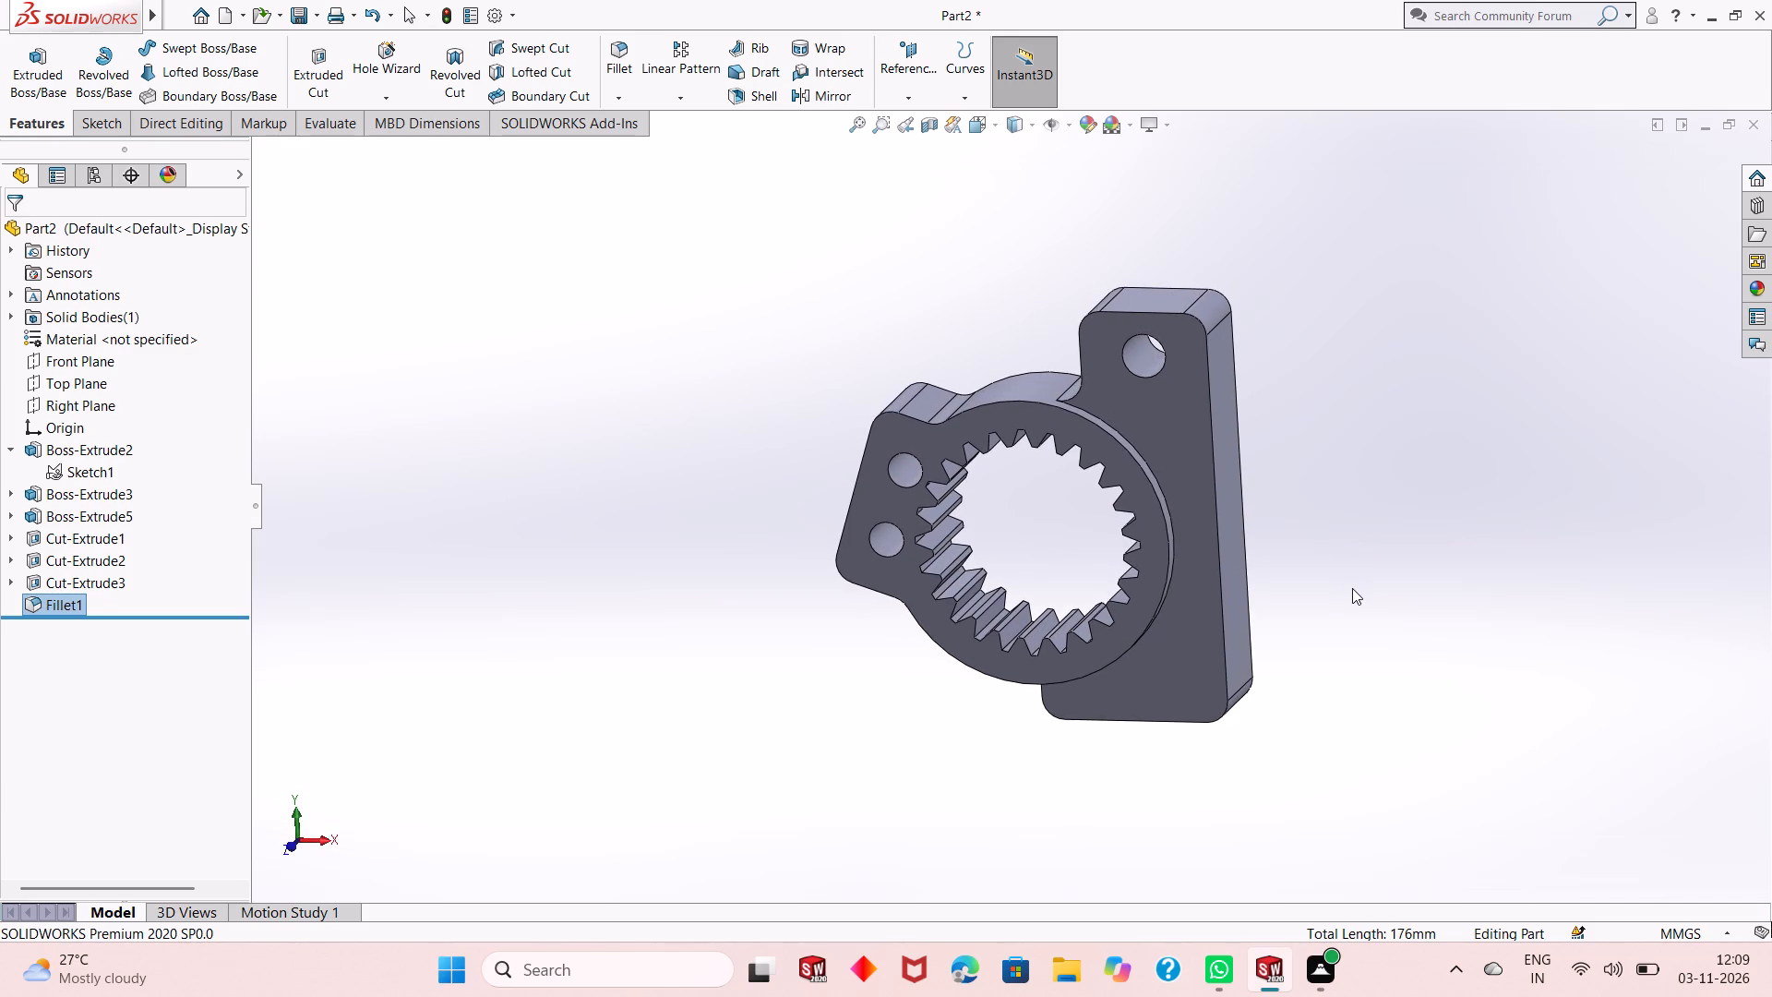
{"action": "left_click", "coordinate": [1060, 222]}
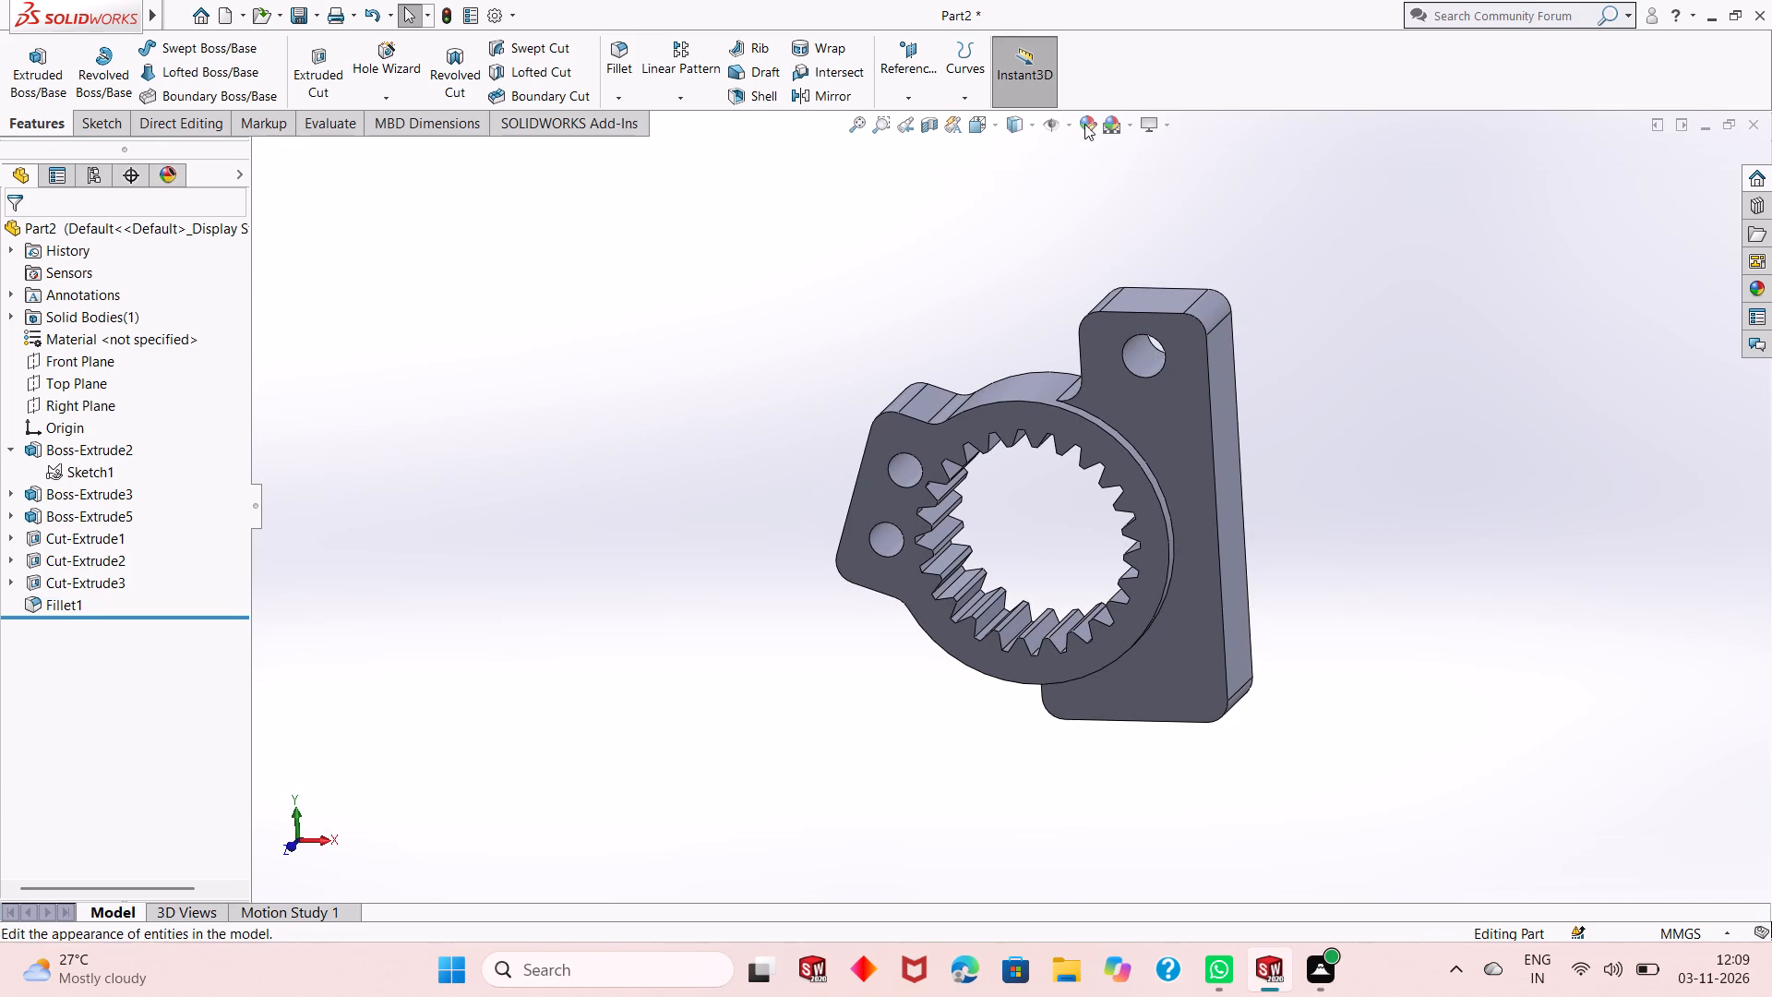
{"action": "left_click", "coordinate": [1084, 119]}
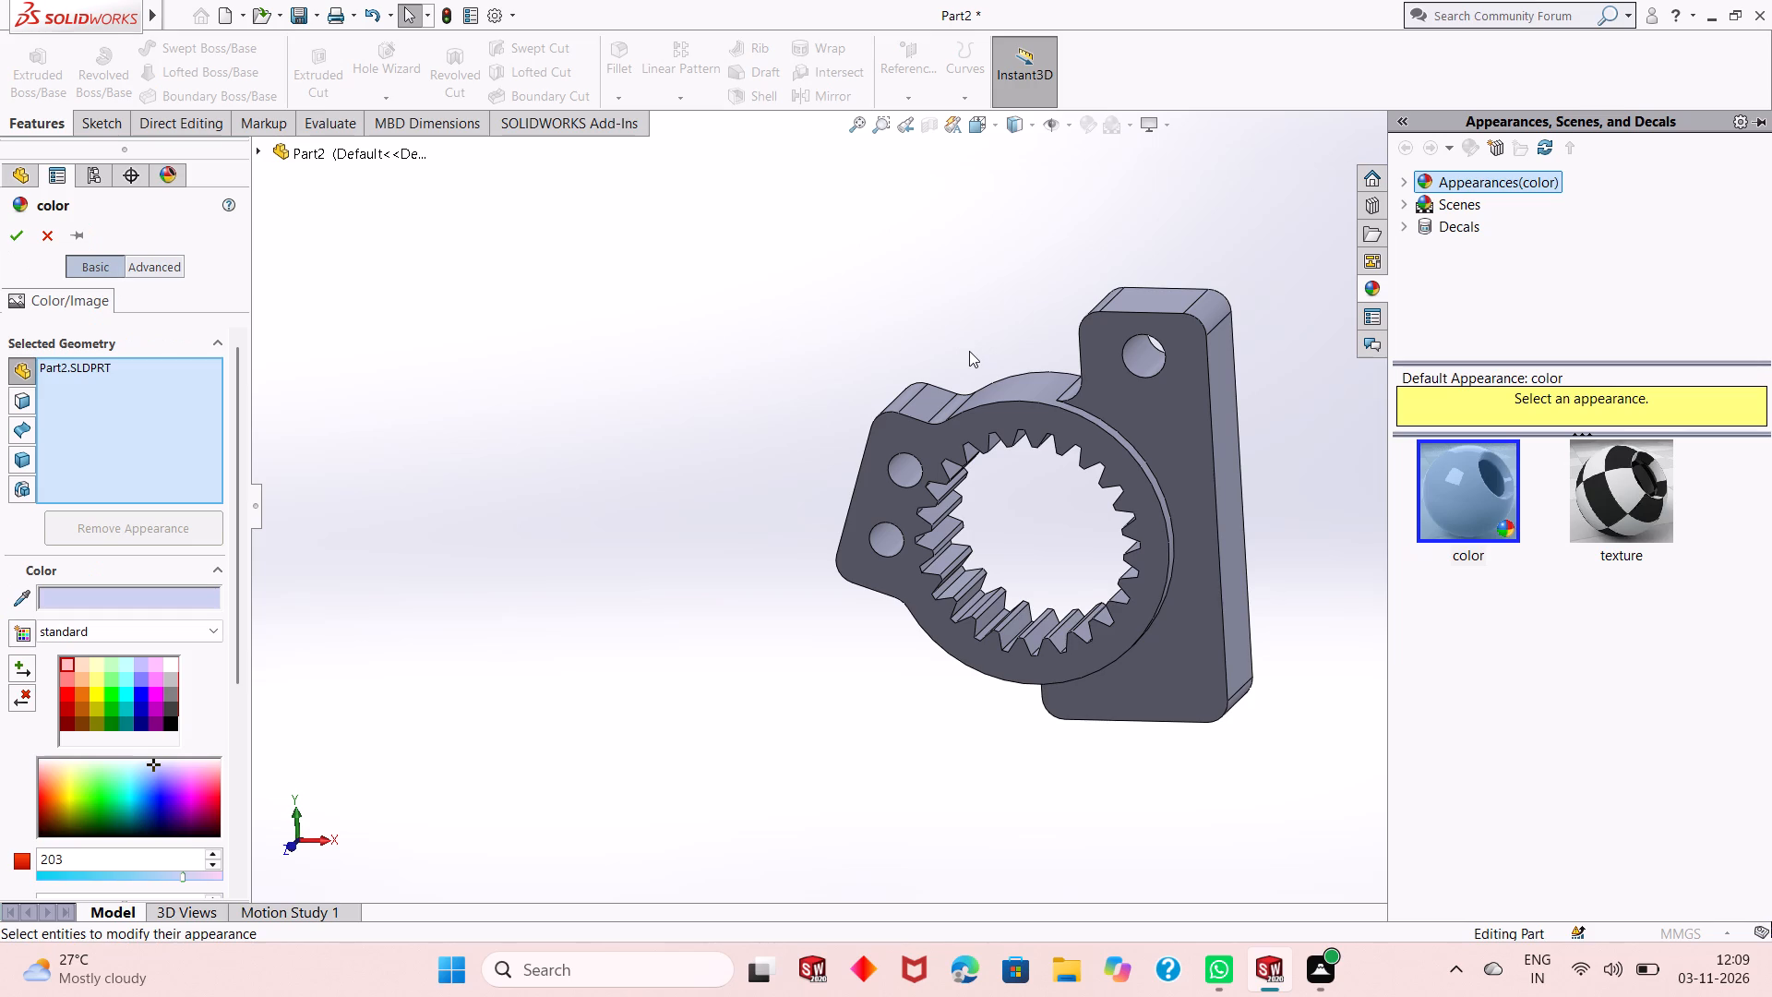
{"action": "left_click", "coordinate": [100, 682]}
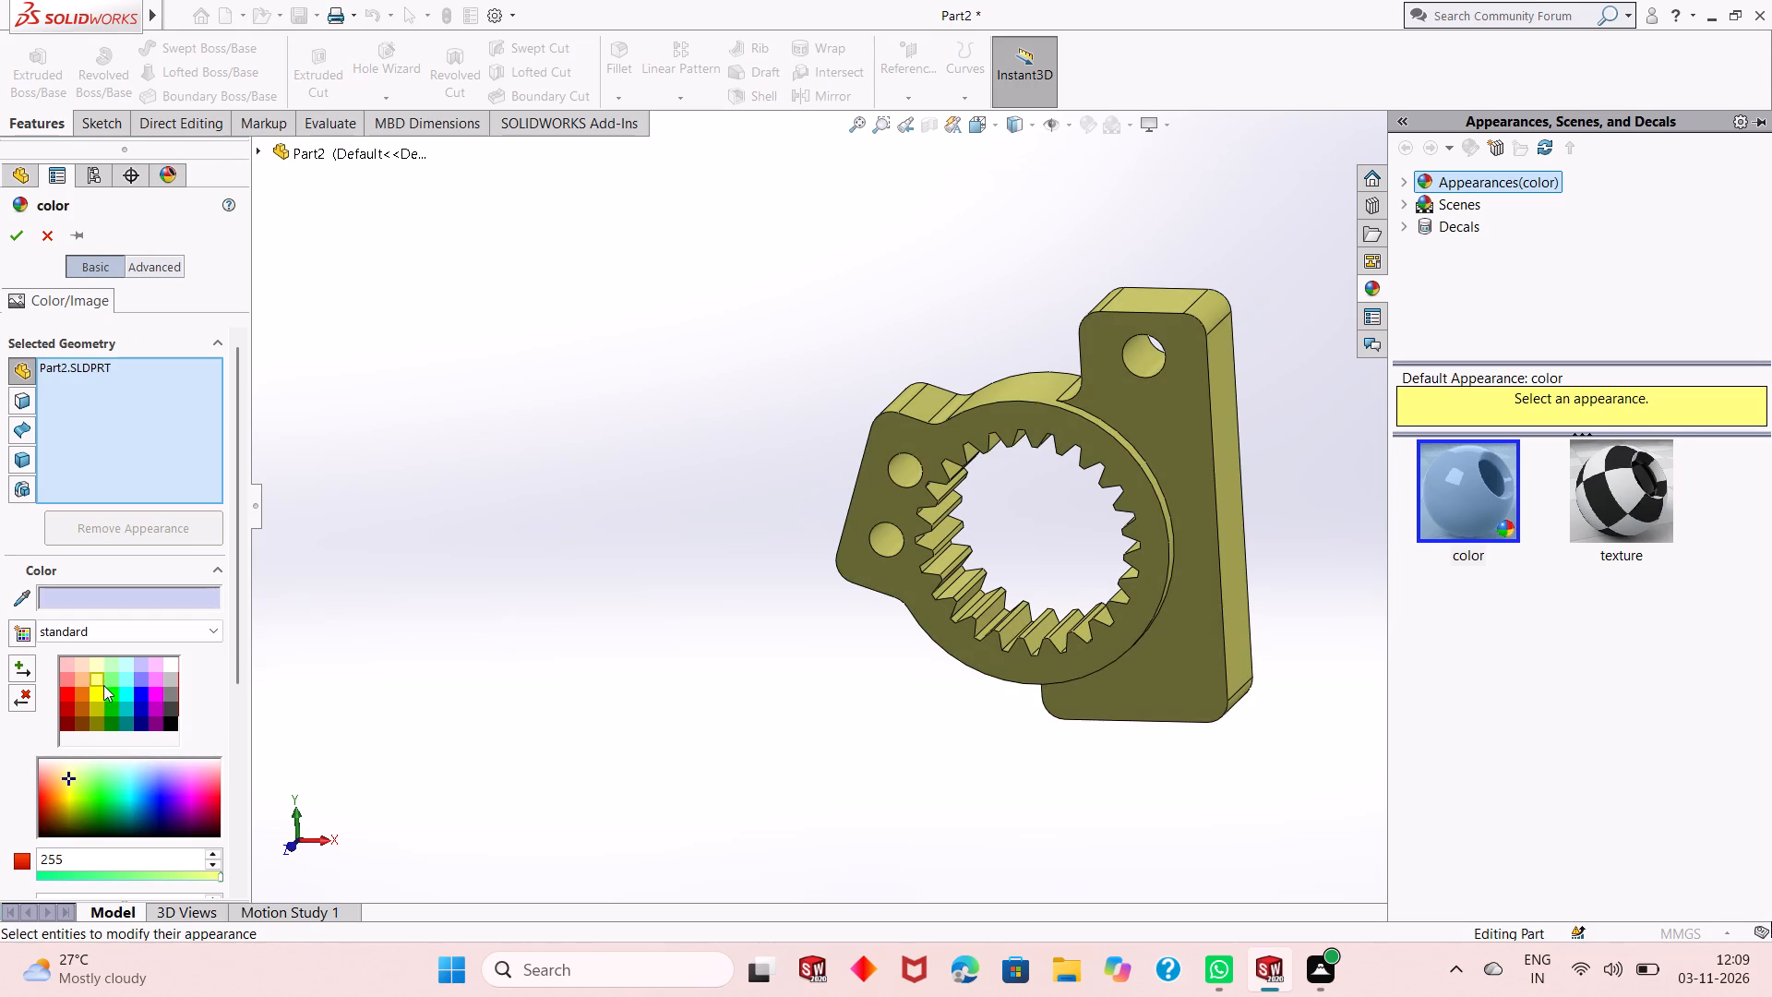
{"action": "left_click", "coordinate": [116, 695]}
{"action": "left_click", "coordinate": [112, 683]}
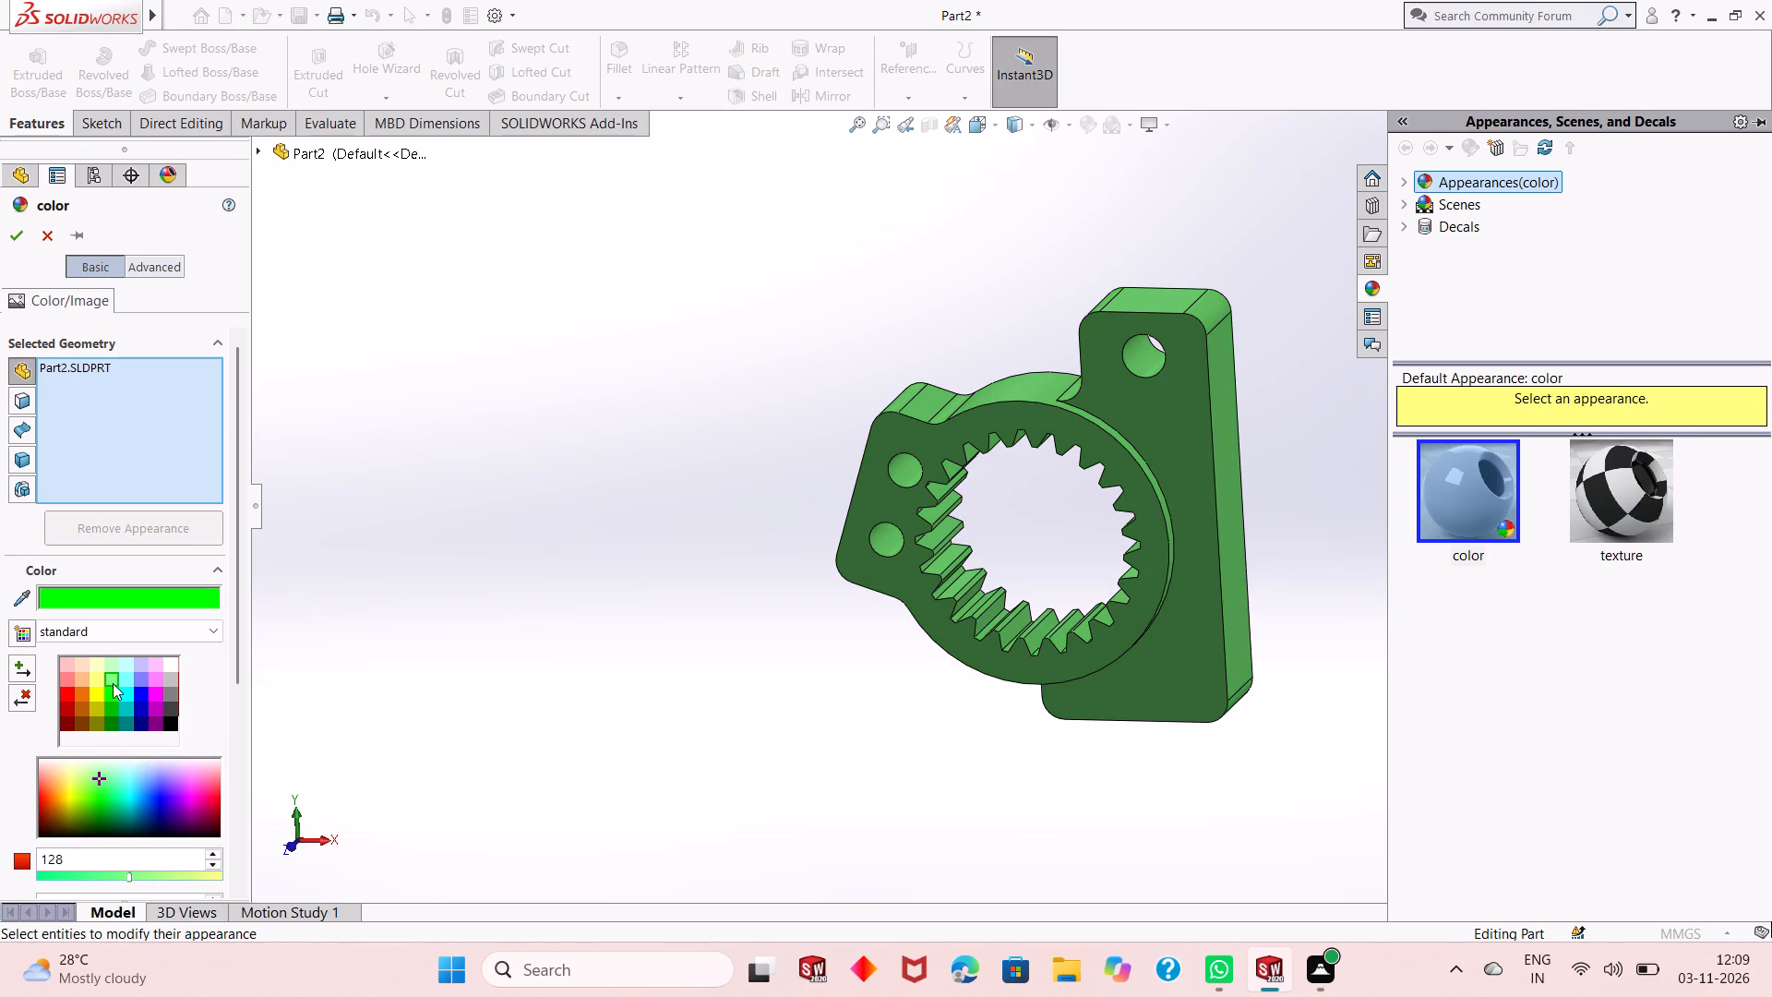
{"action": "left_click", "coordinate": [16, 241]}
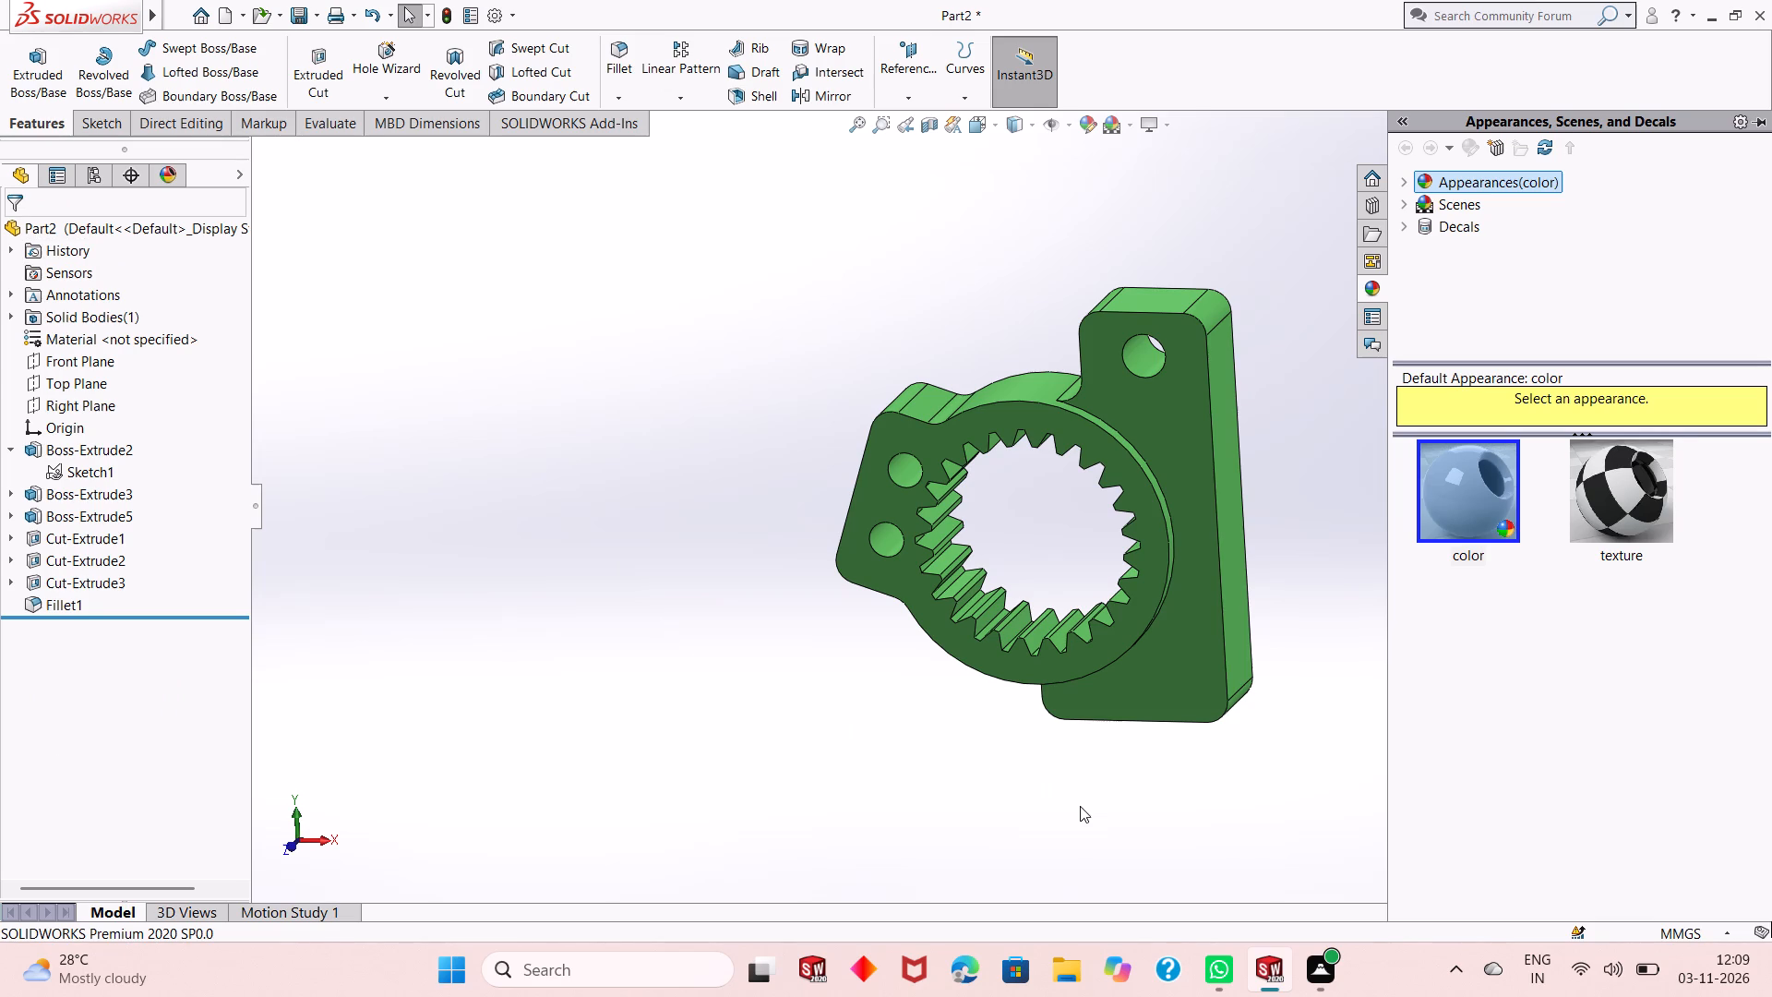
Apply the polished aluminum metal appearance to the hole cut feature in the block's upper end.
{"action": "middle_click_drag", "start_coordinate": [1099, 762], "coordinate": [1100, 775]}
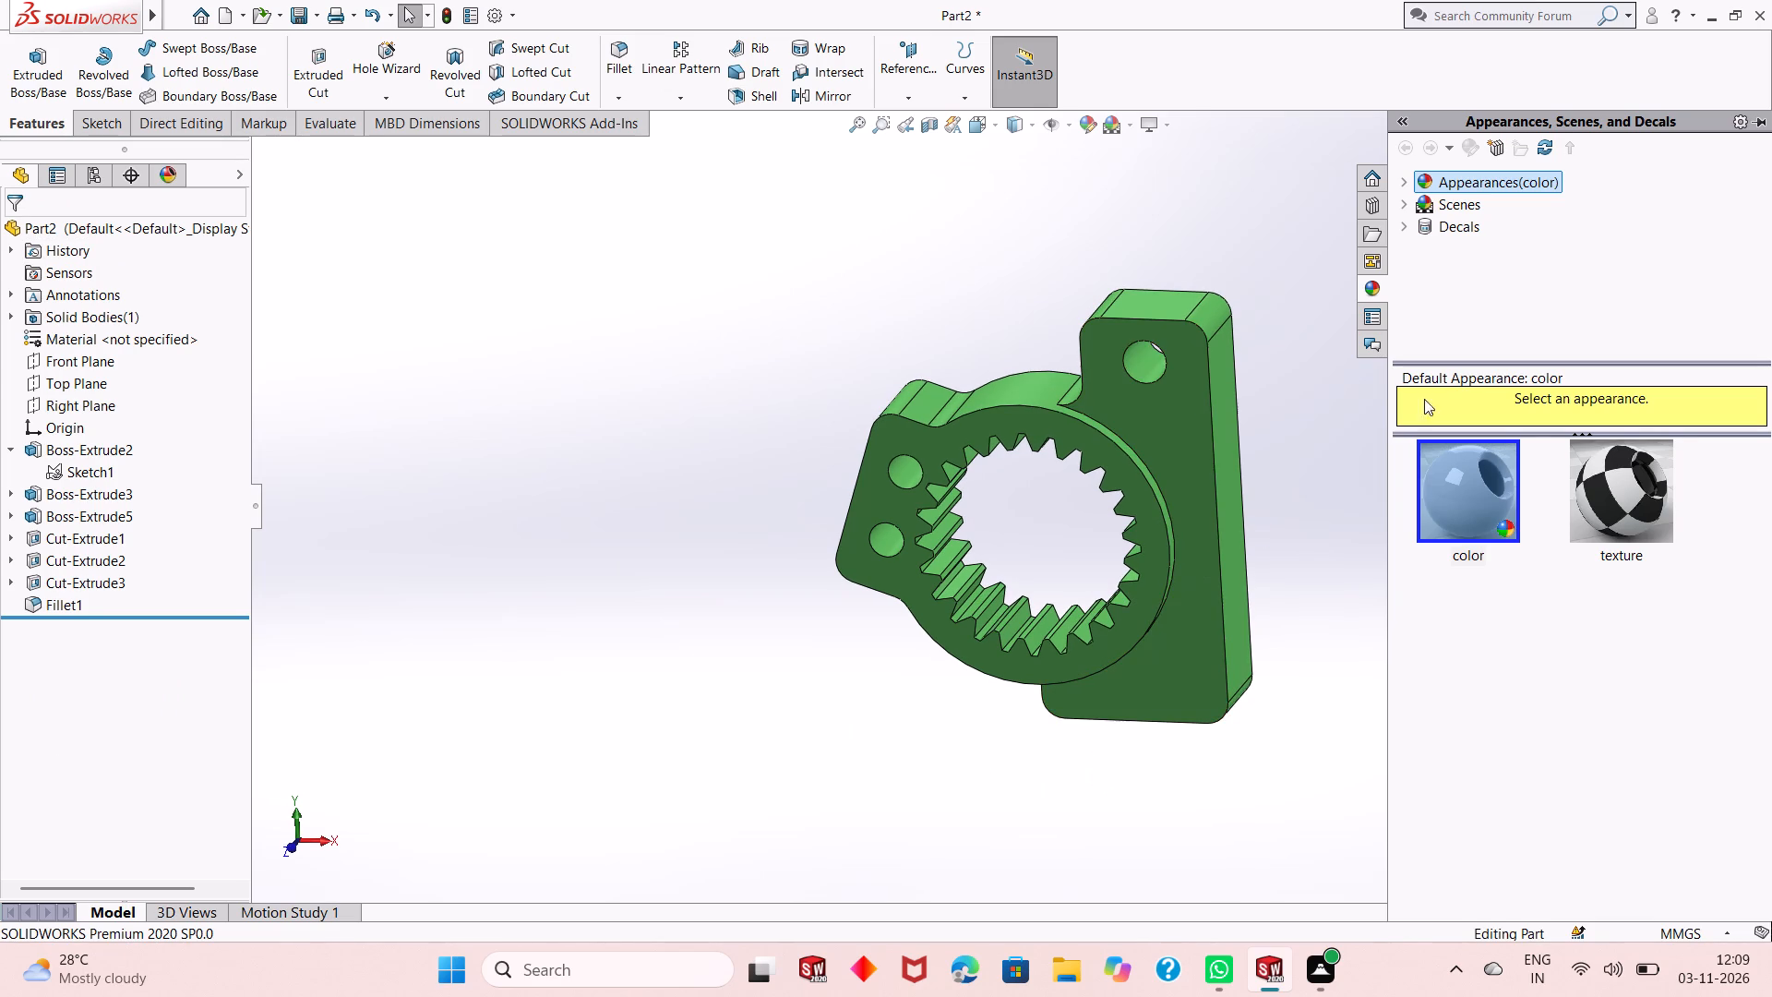
{"action": "left_click", "coordinate": [1407, 183]}
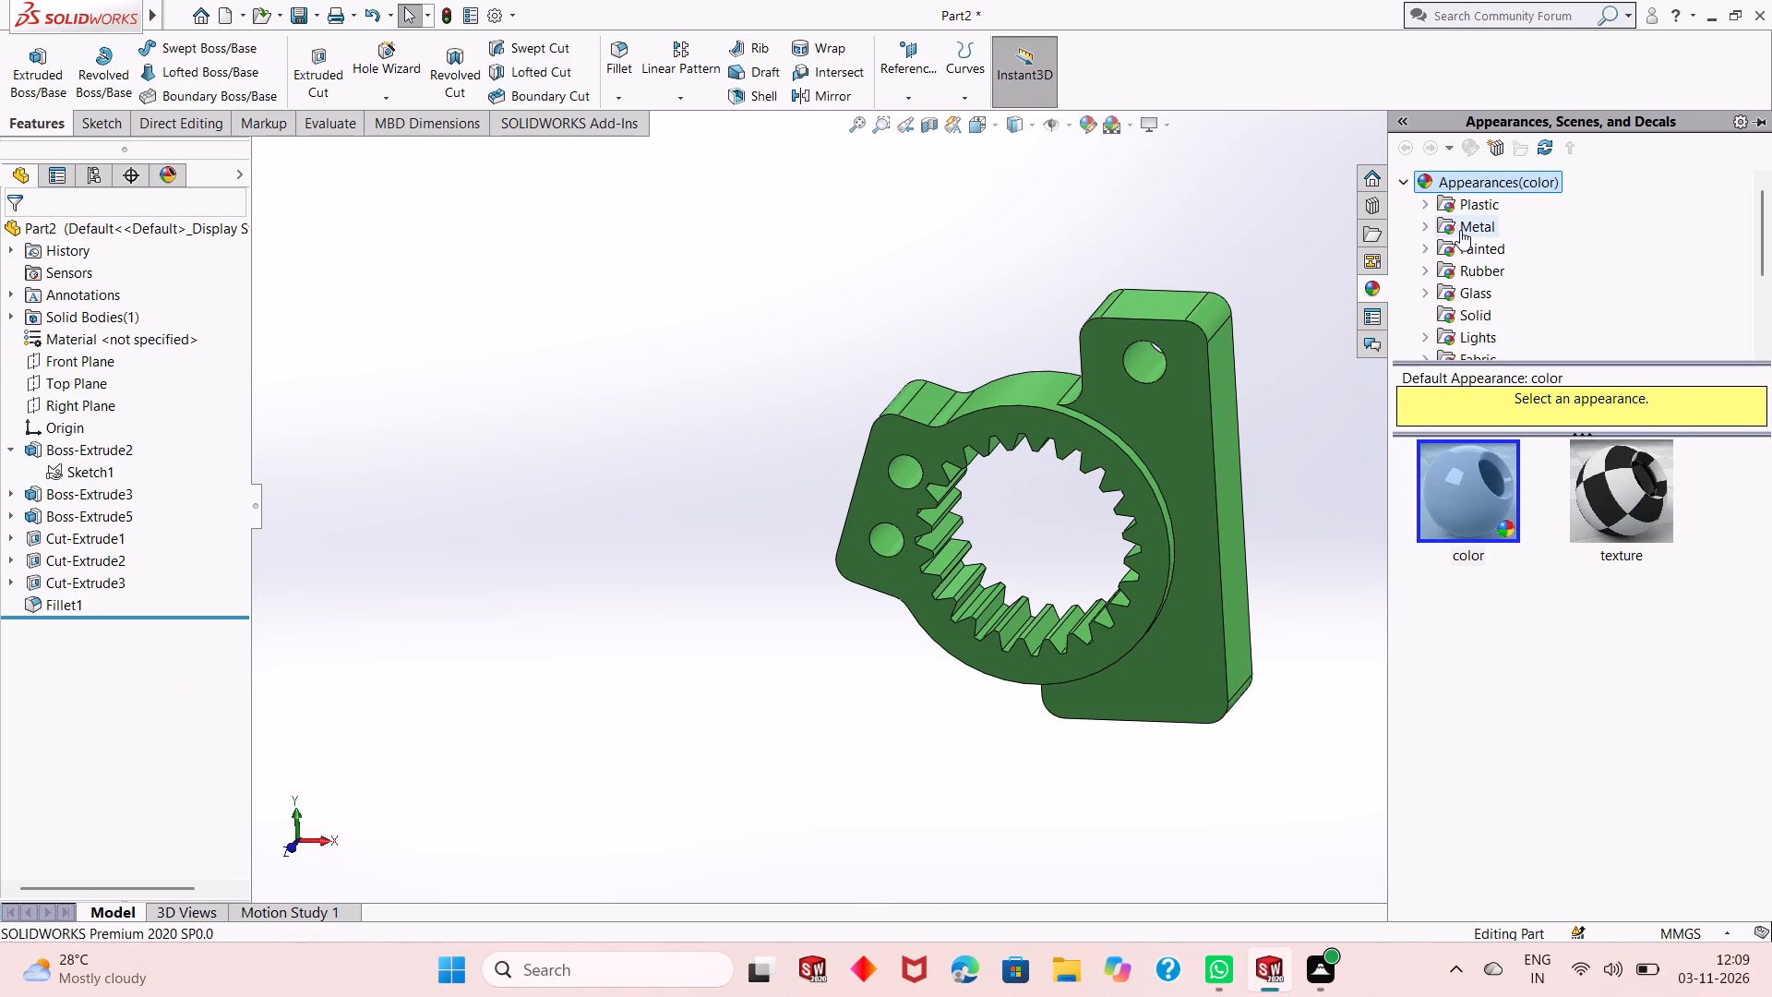
{"action": "left_click", "coordinate": [1460, 230]}
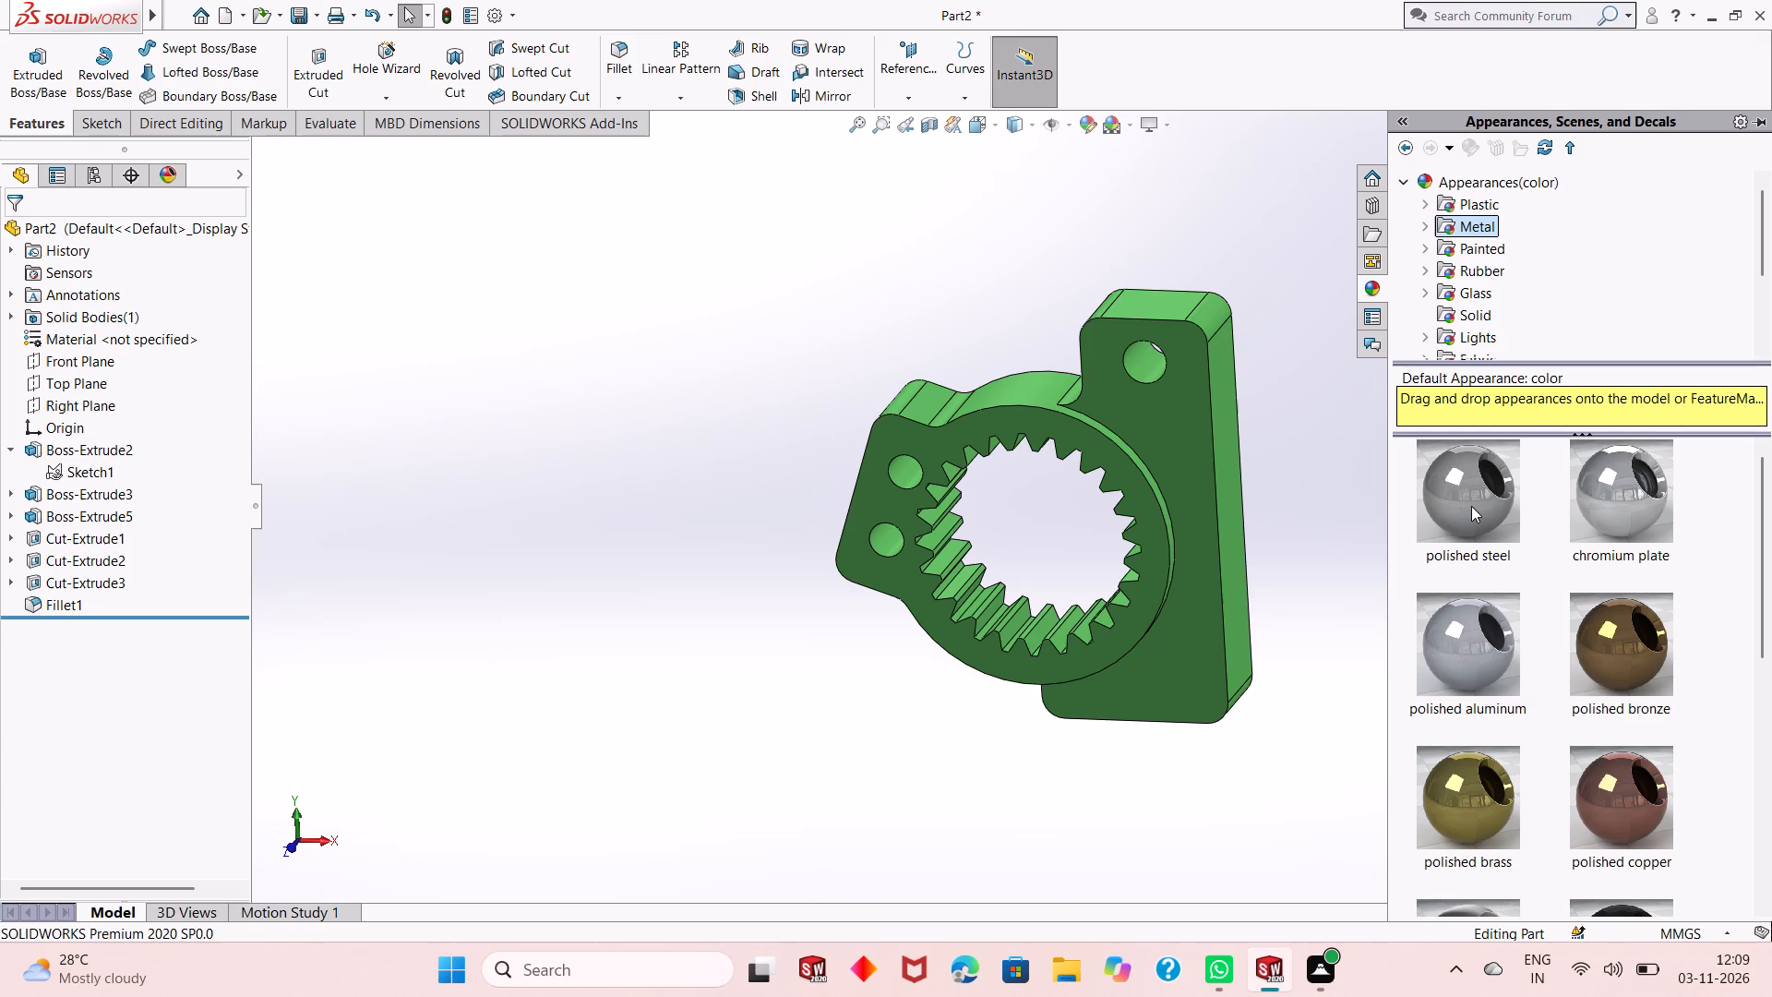
{"action": "left_click_drag", "start_coordinate": [1480, 643], "coordinate": [1245, 418]}
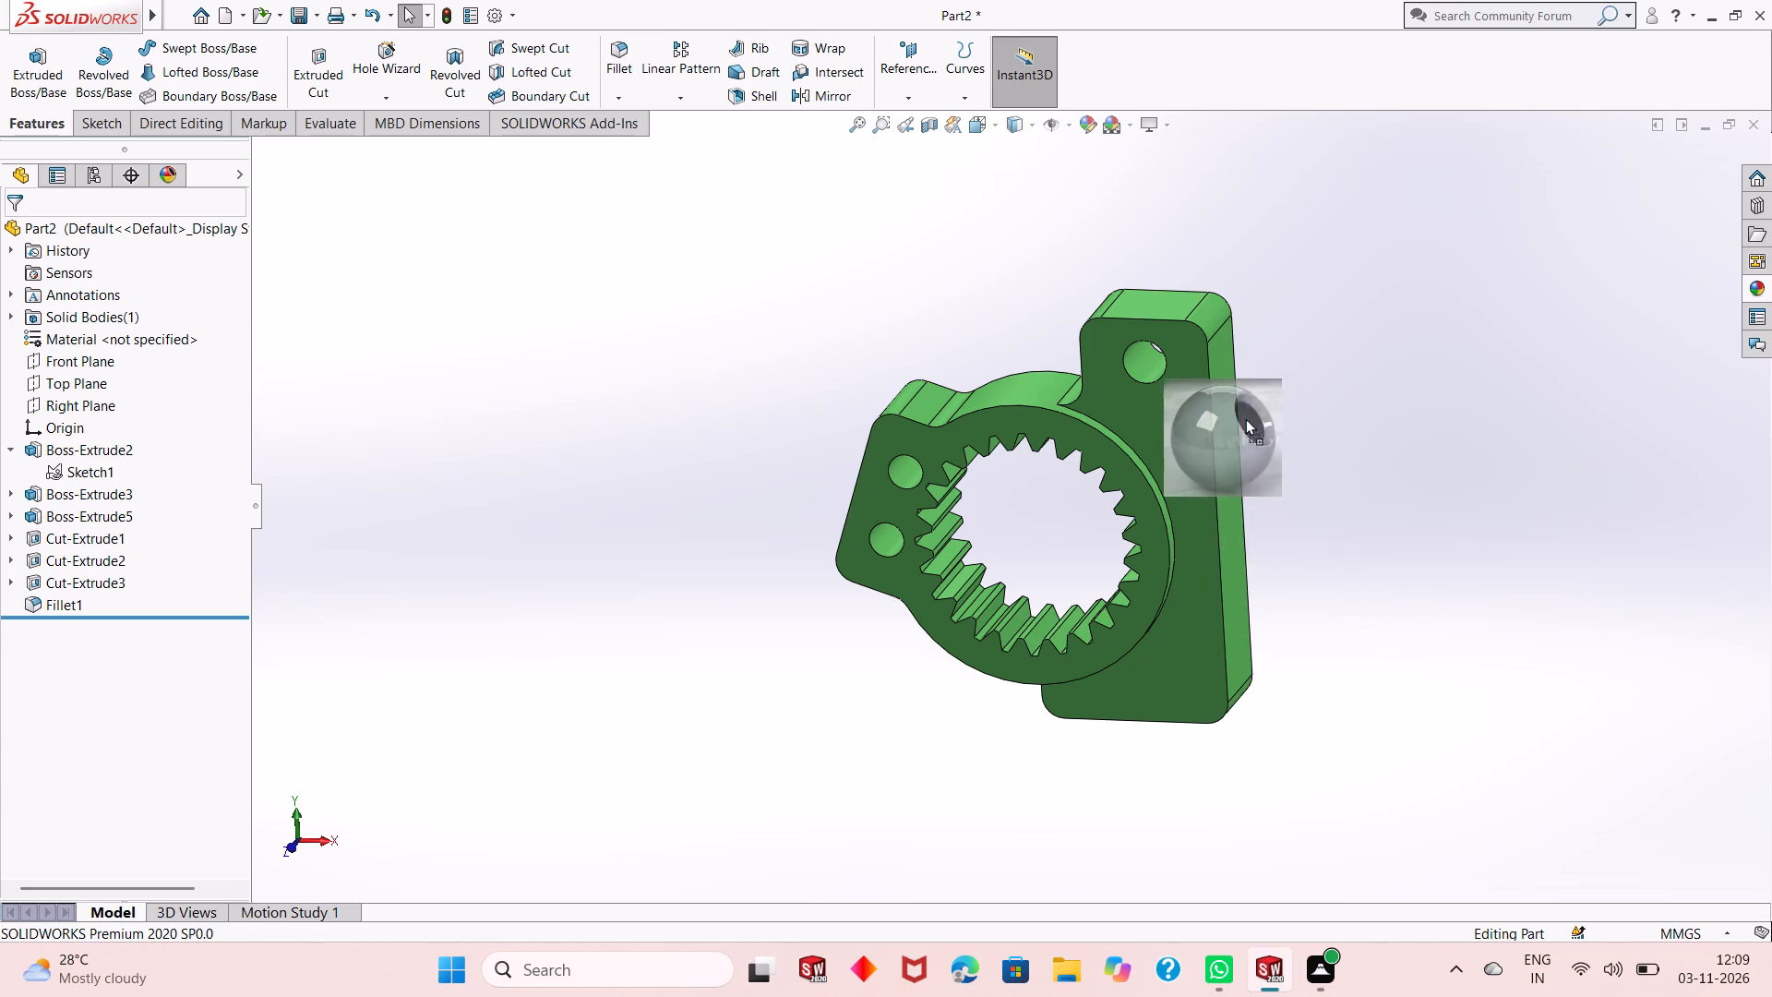
{"action": "left_click_drag", "start_coordinate": [1245, 418], "coordinate": [1146, 353]}
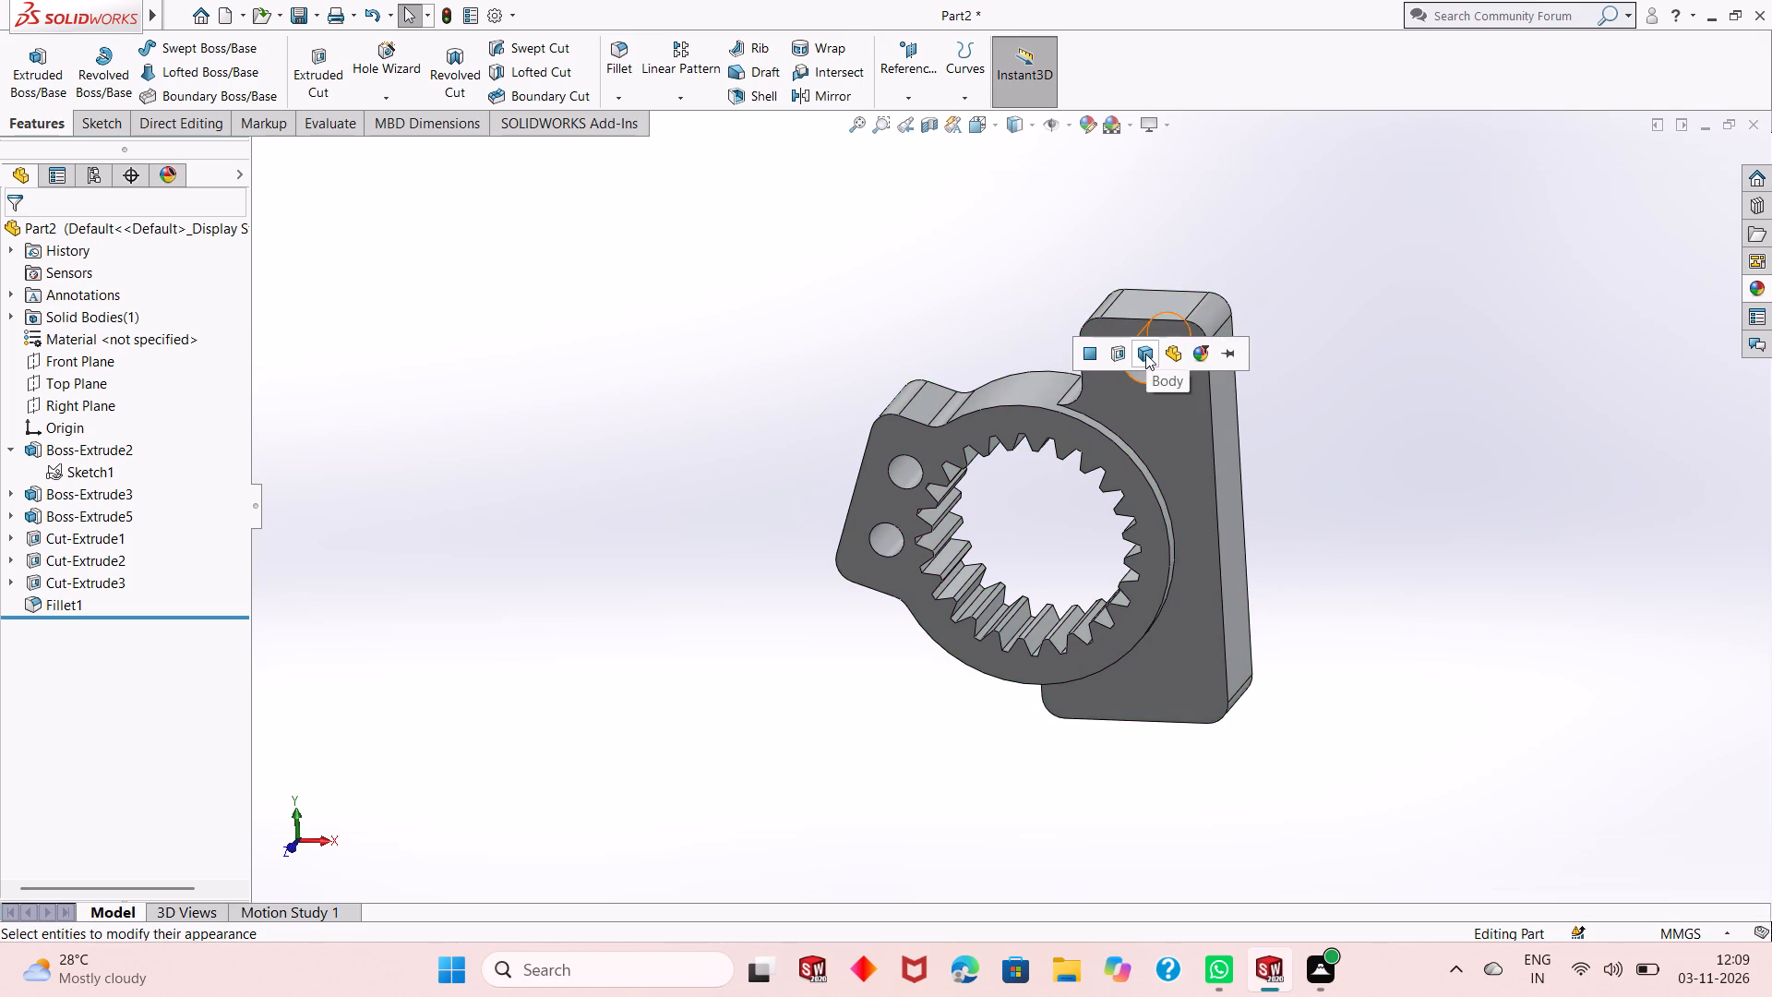
{"action": "left_click", "coordinate": [1114, 359]}
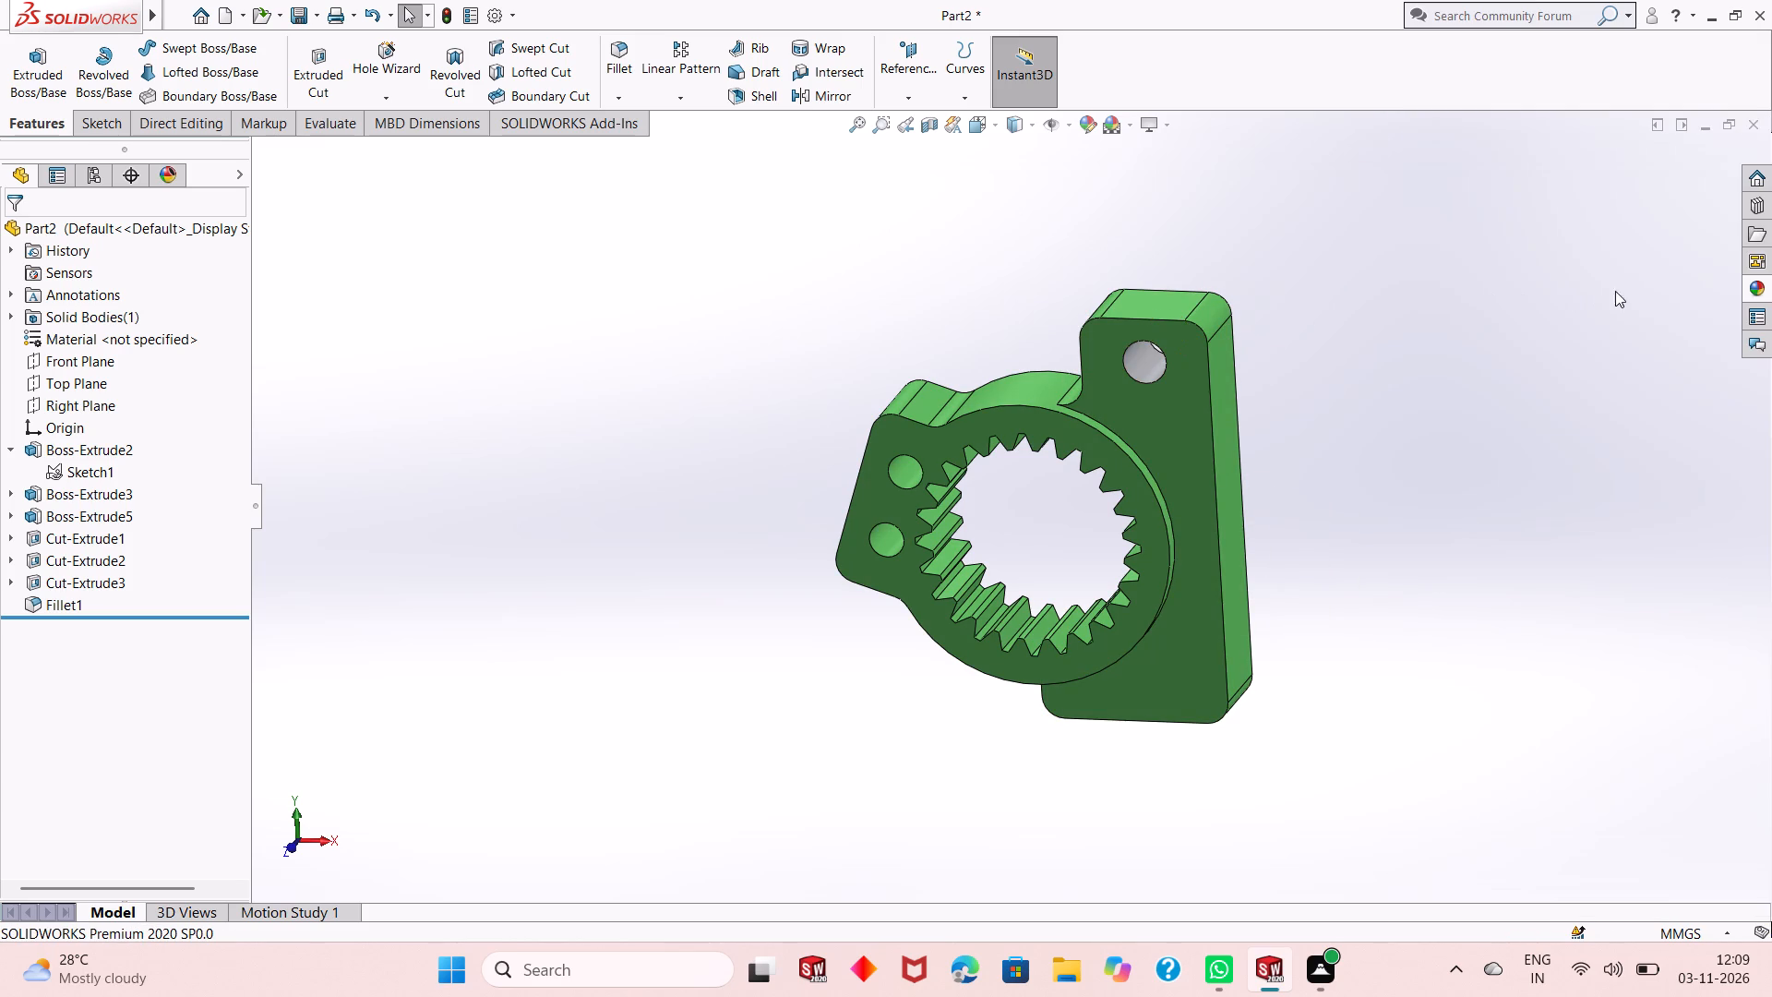
Apply polished aluminum to the faces of the two holes in the inclined extrusion.
{"action": "left_click", "coordinate": [1750, 292]}
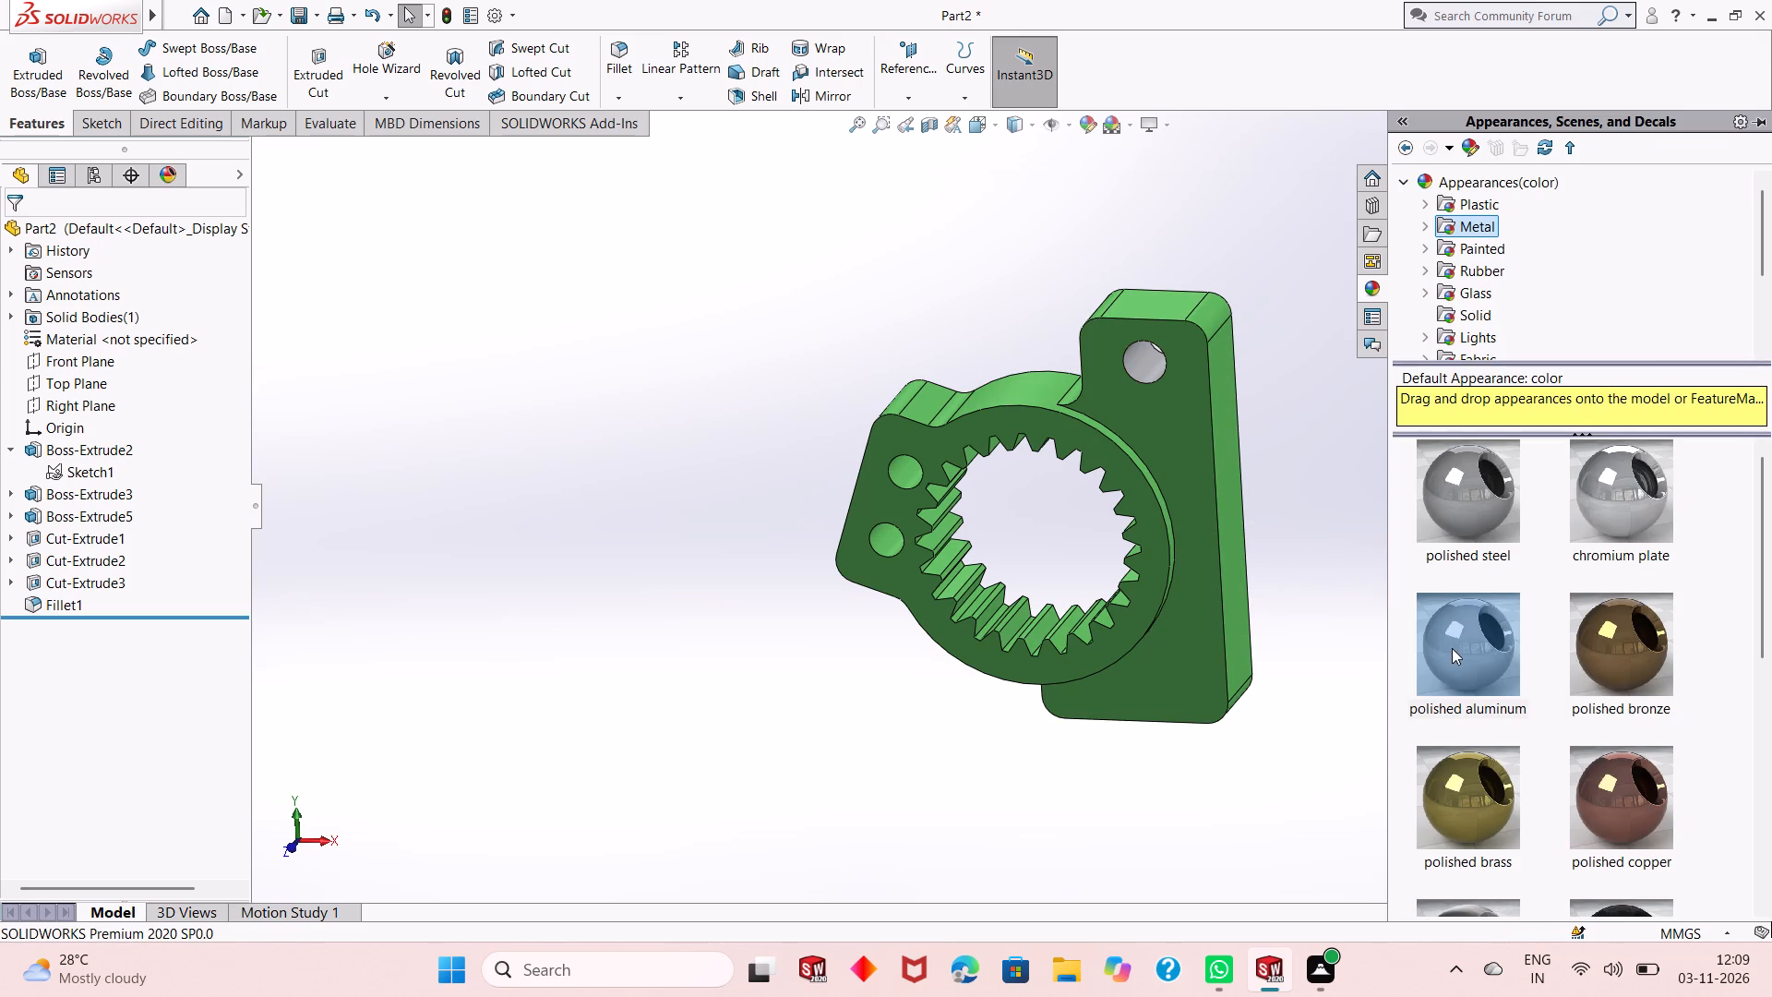
{"action": "left_click_drag", "start_coordinate": [1450, 655], "coordinate": [882, 541]}
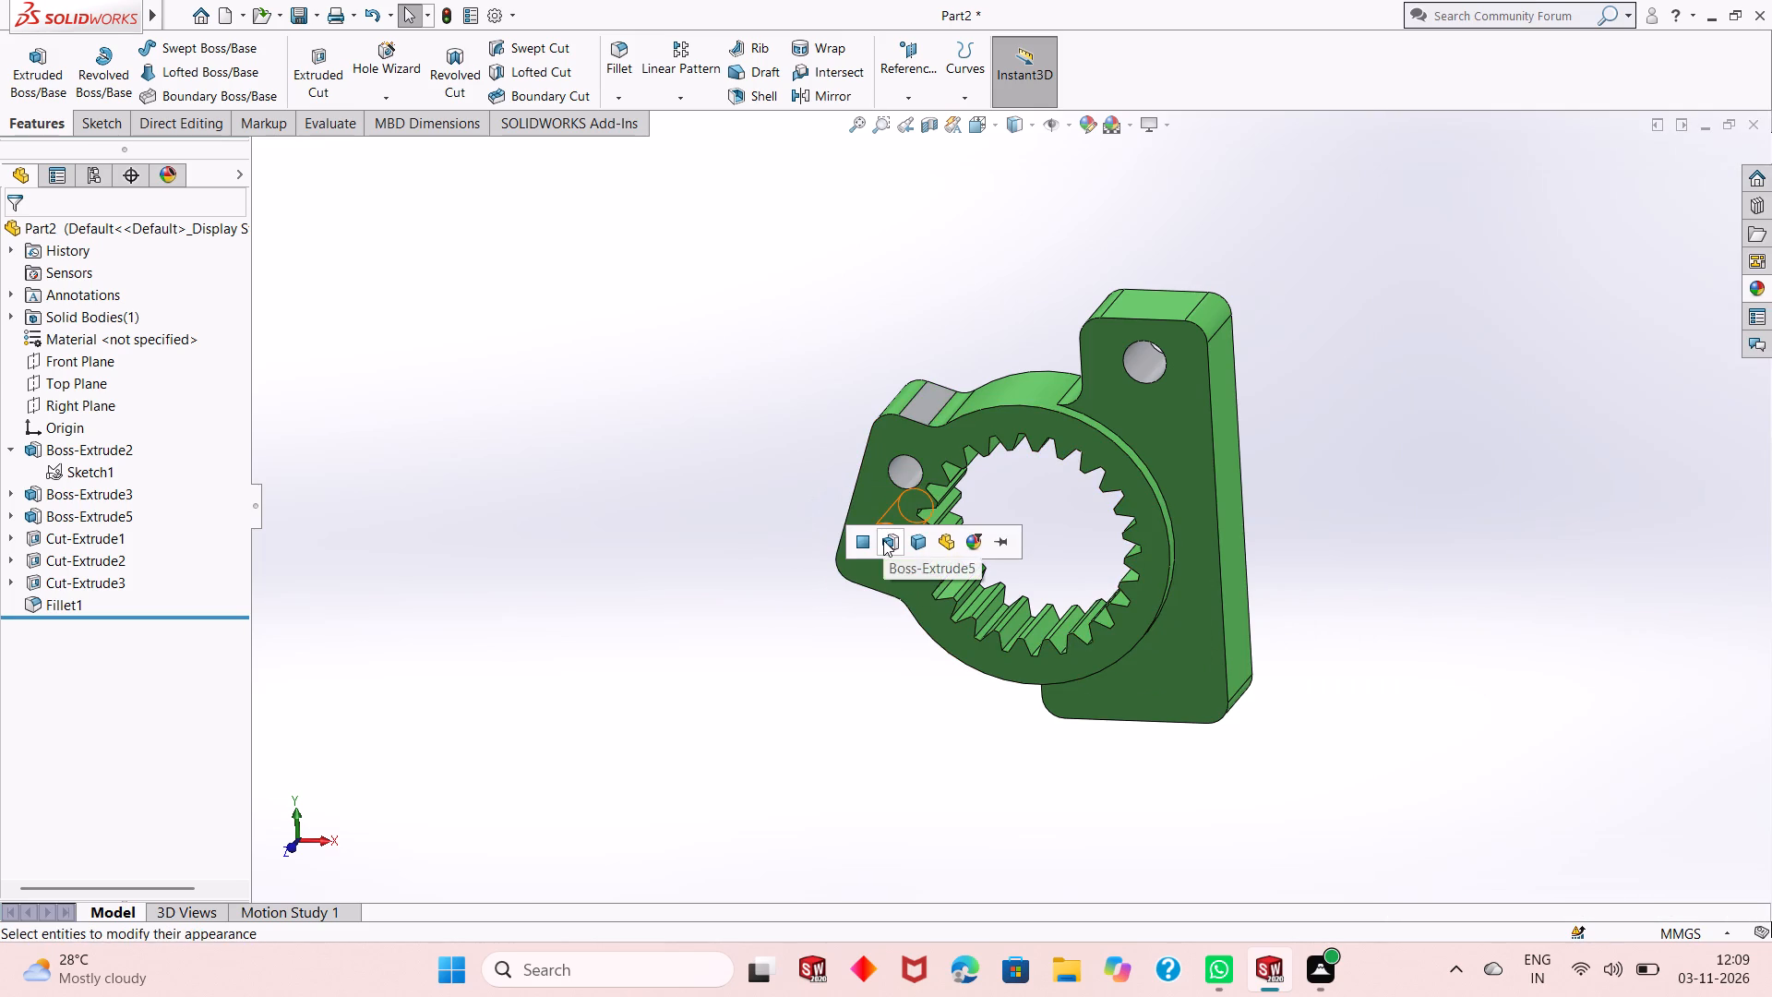
{"action": "left_click", "coordinate": [856, 541]}
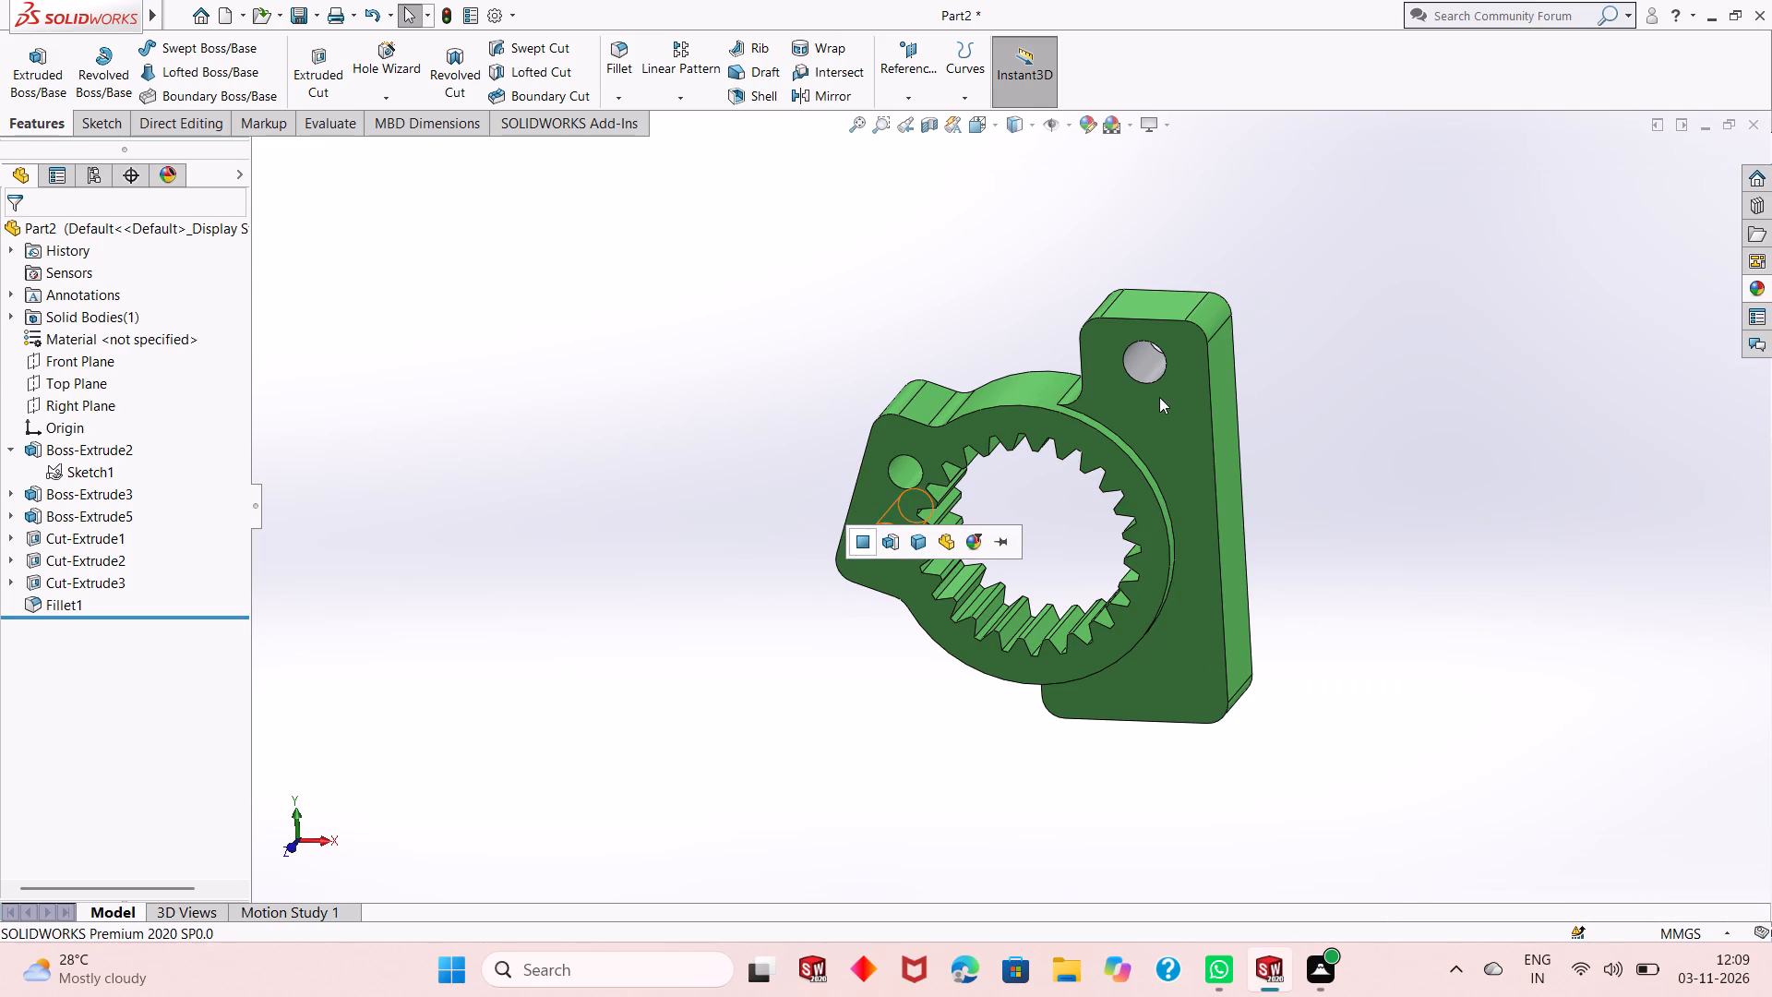
{"action": "left_click", "coordinate": [1749, 294]}
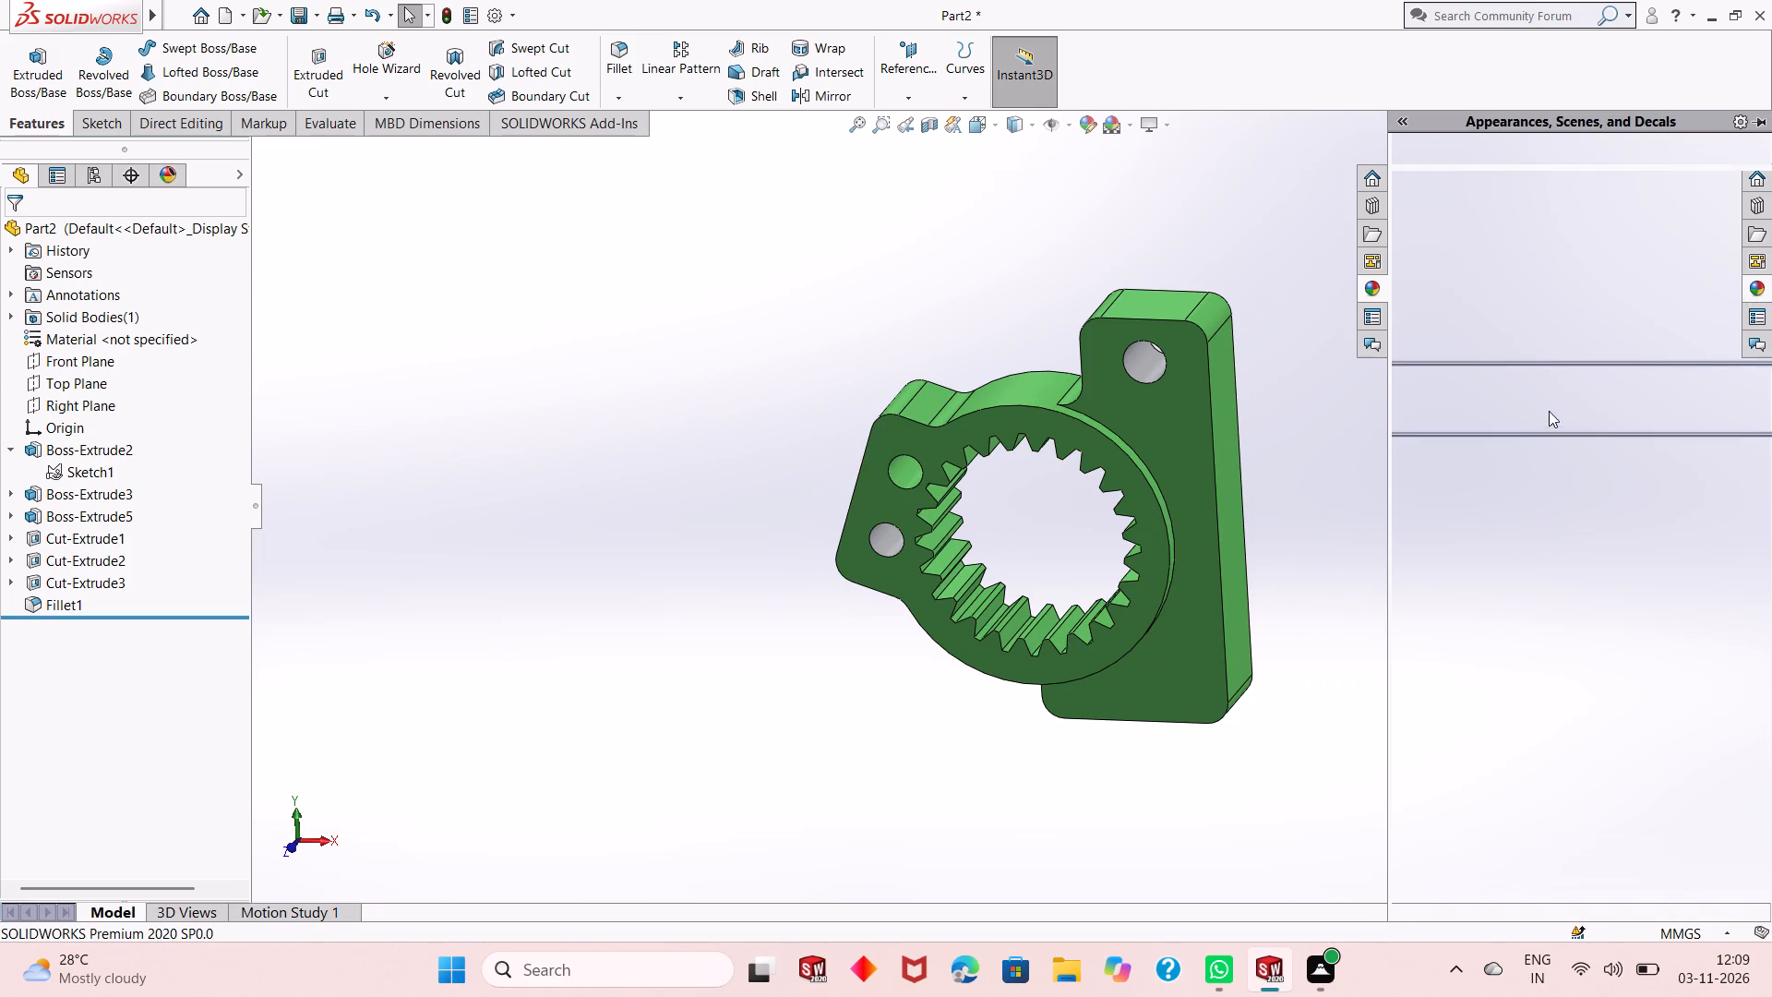
{"action": "left_click_drag", "start_coordinate": [1458, 638], "coordinate": [904, 467]}
{"action": "left_click", "coordinate": [904, 466]}
{"action": "middle_click_drag", "start_coordinate": [1345, 557], "coordinate": [1451, 450]}
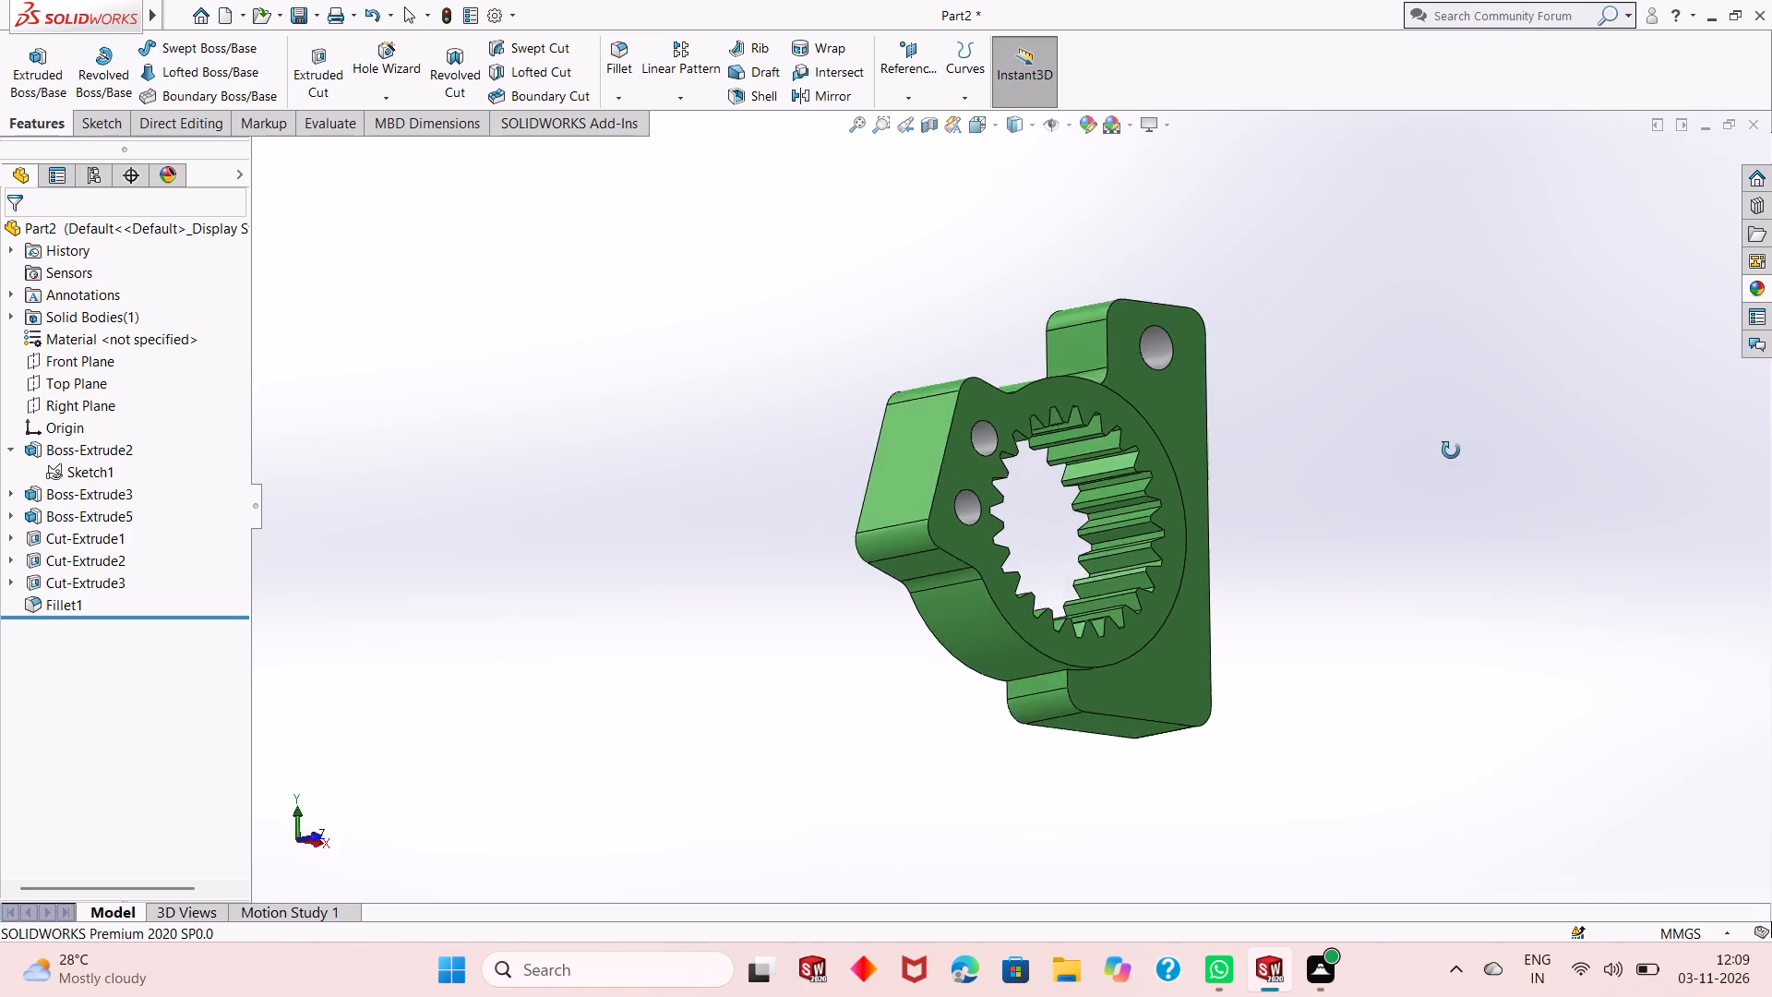
{"action": "middle_click_drag", "start_coordinate": [1451, 450], "coordinate": [1338, 535]}
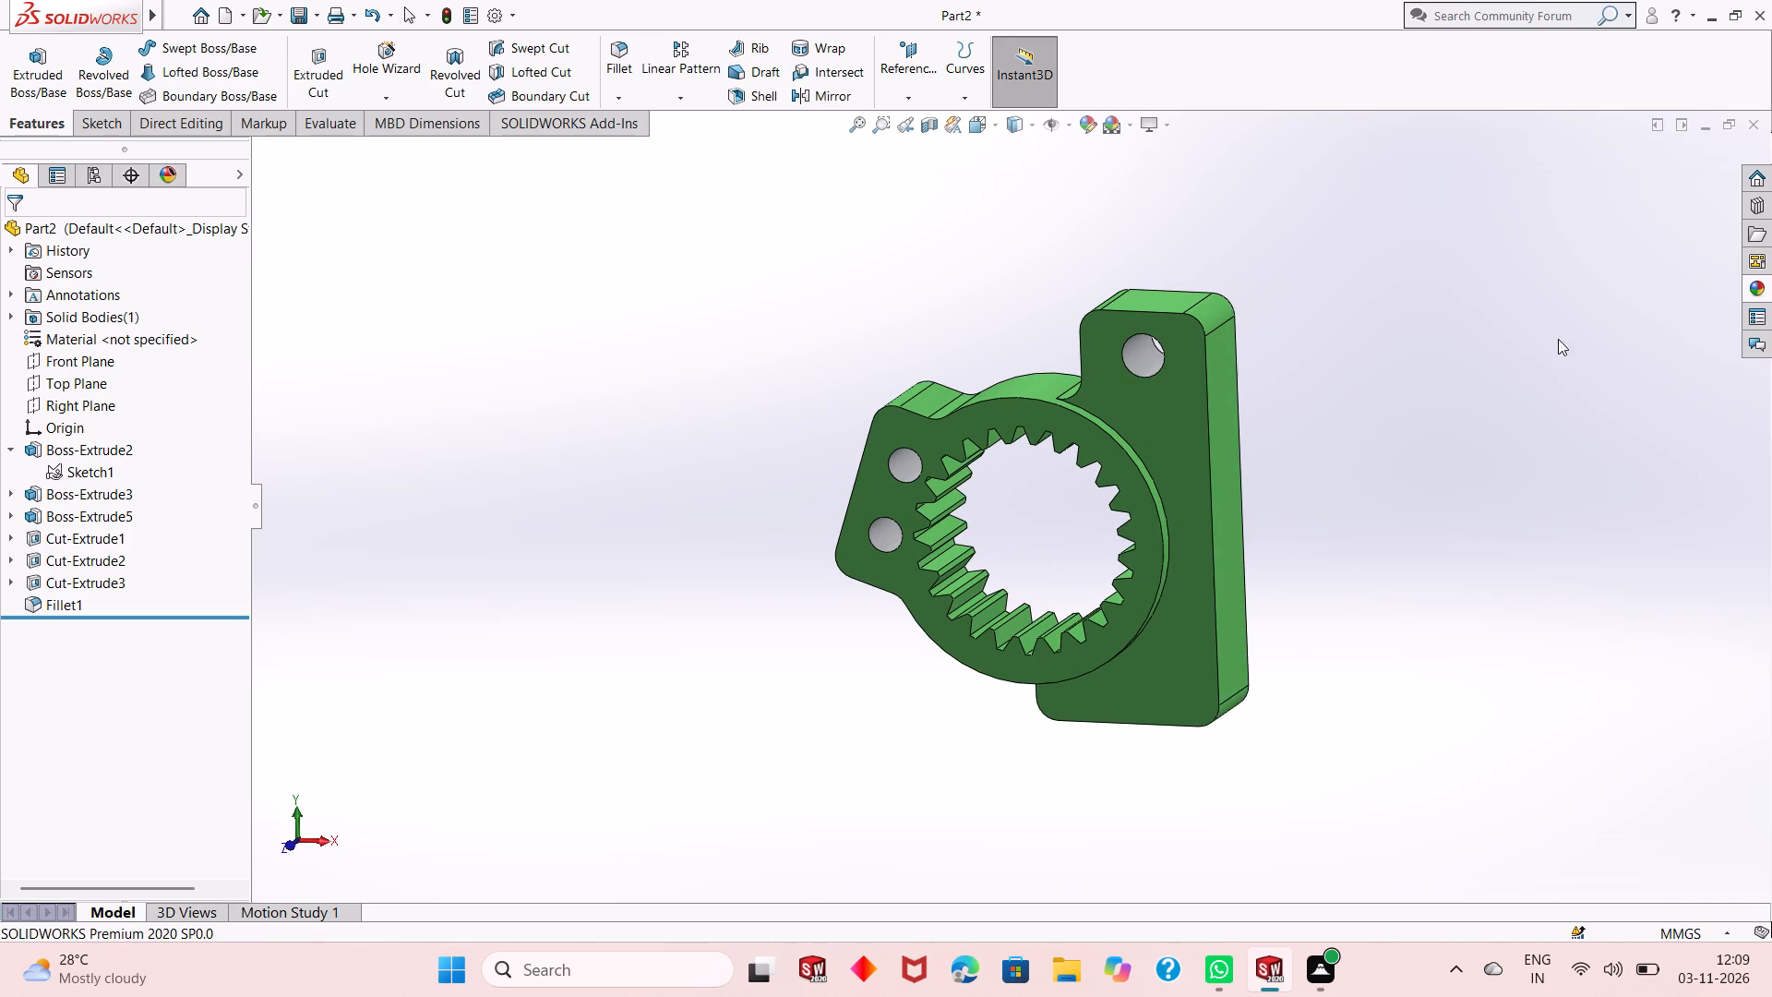
Apply polished aluminum to the whole internal toothed cut feature in the boss.
{"action": "left_click", "coordinate": [1740, 298]}
{"action": "left_click", "coordinate": [1755, 288]}
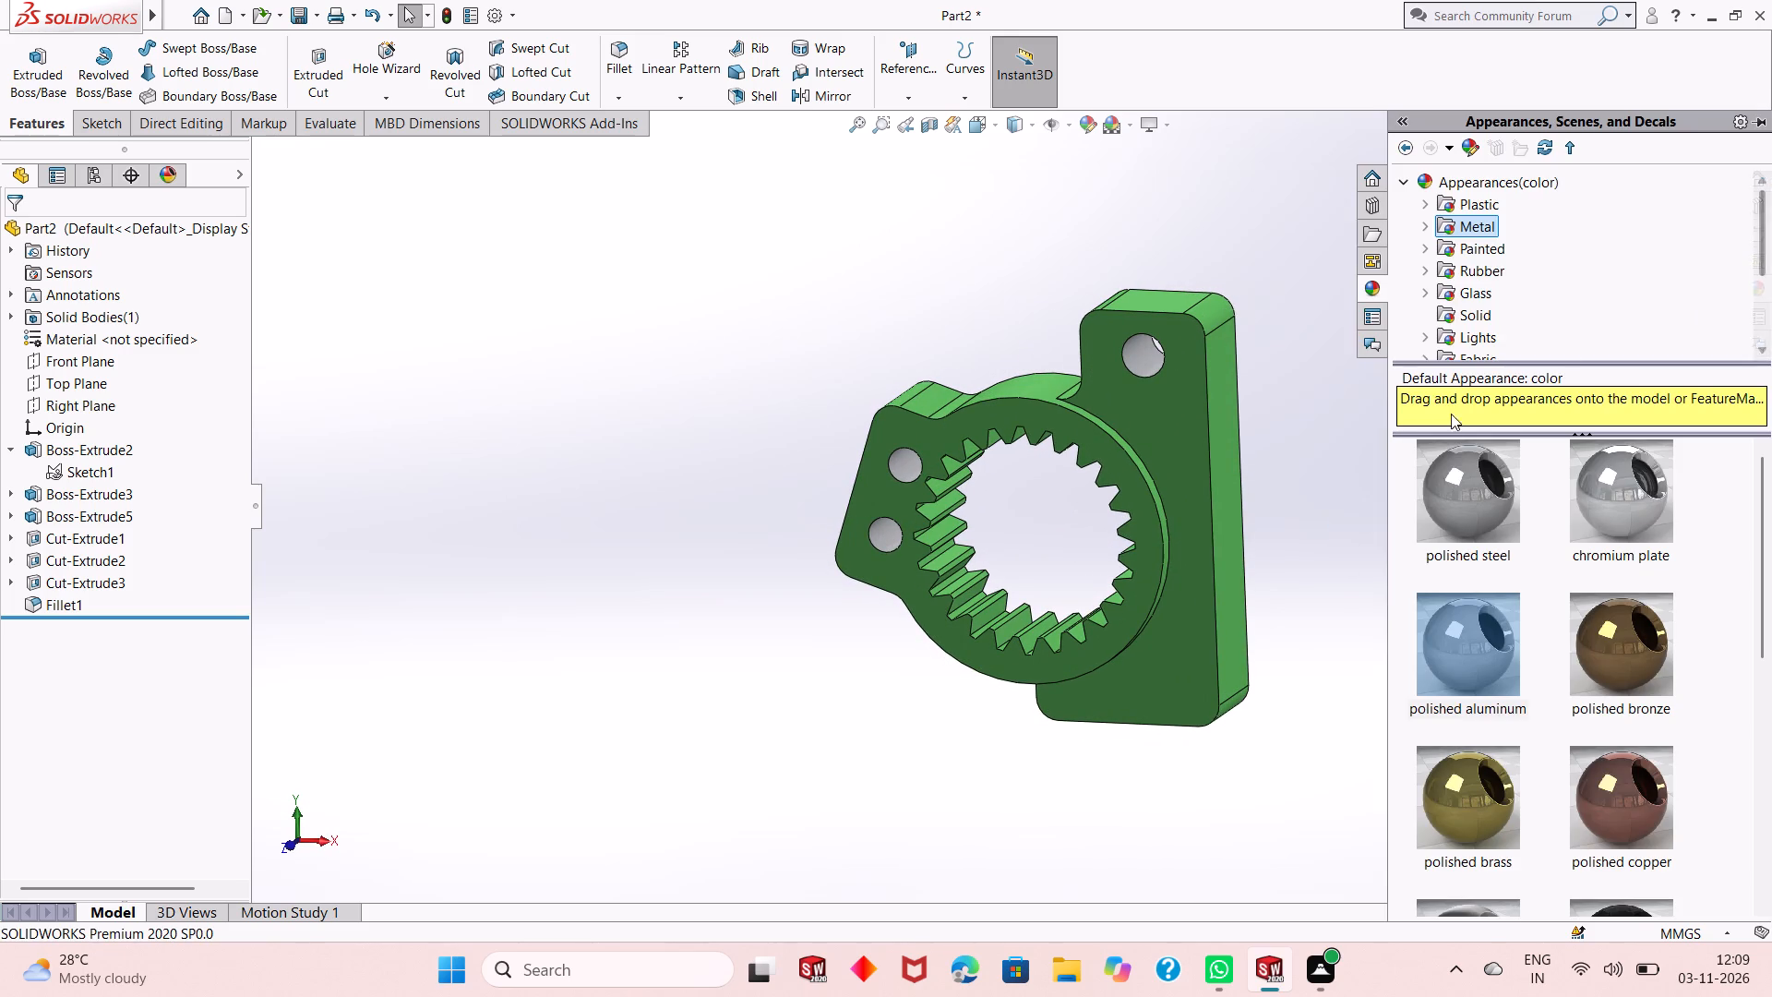
{"action": "scroll", "coordinate": [1021, 524], "scroll_direction": "down", "scroll_amount": 4}
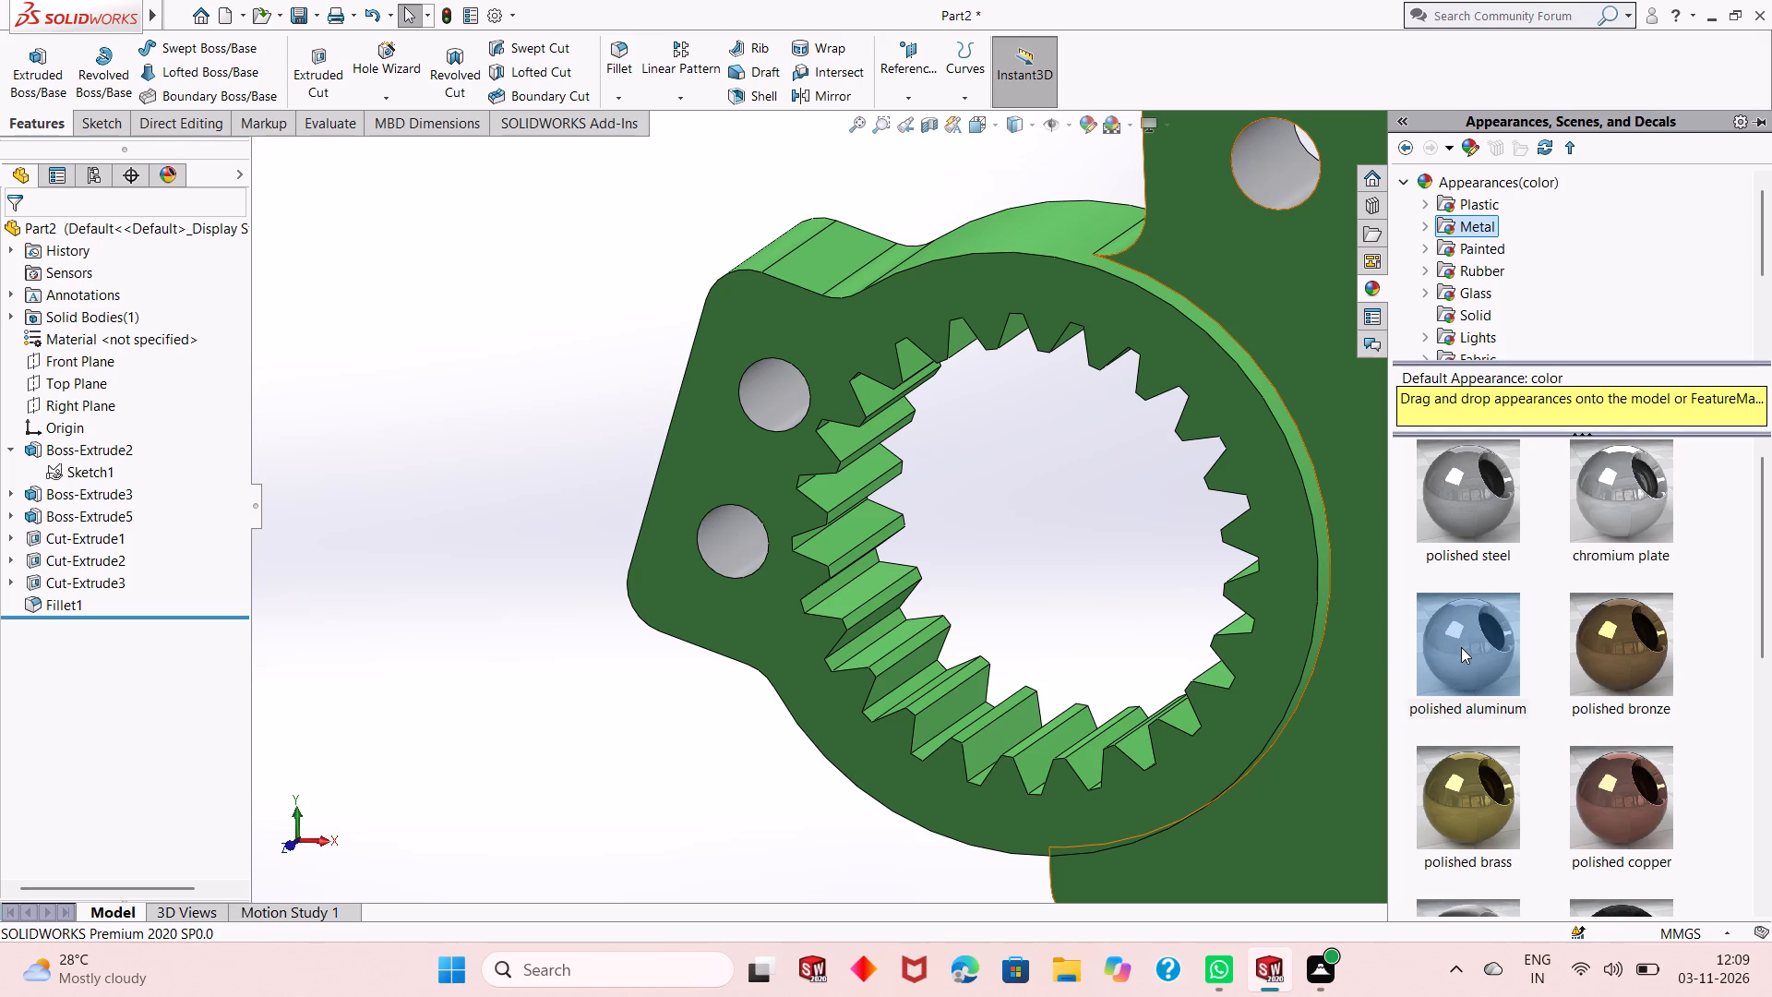
{"action": "left_click_drag", "start_coordinate": [1462, 647], "coordinate": [872, 625]}
{"action": "left_click", "coordinate": [897, 634]}
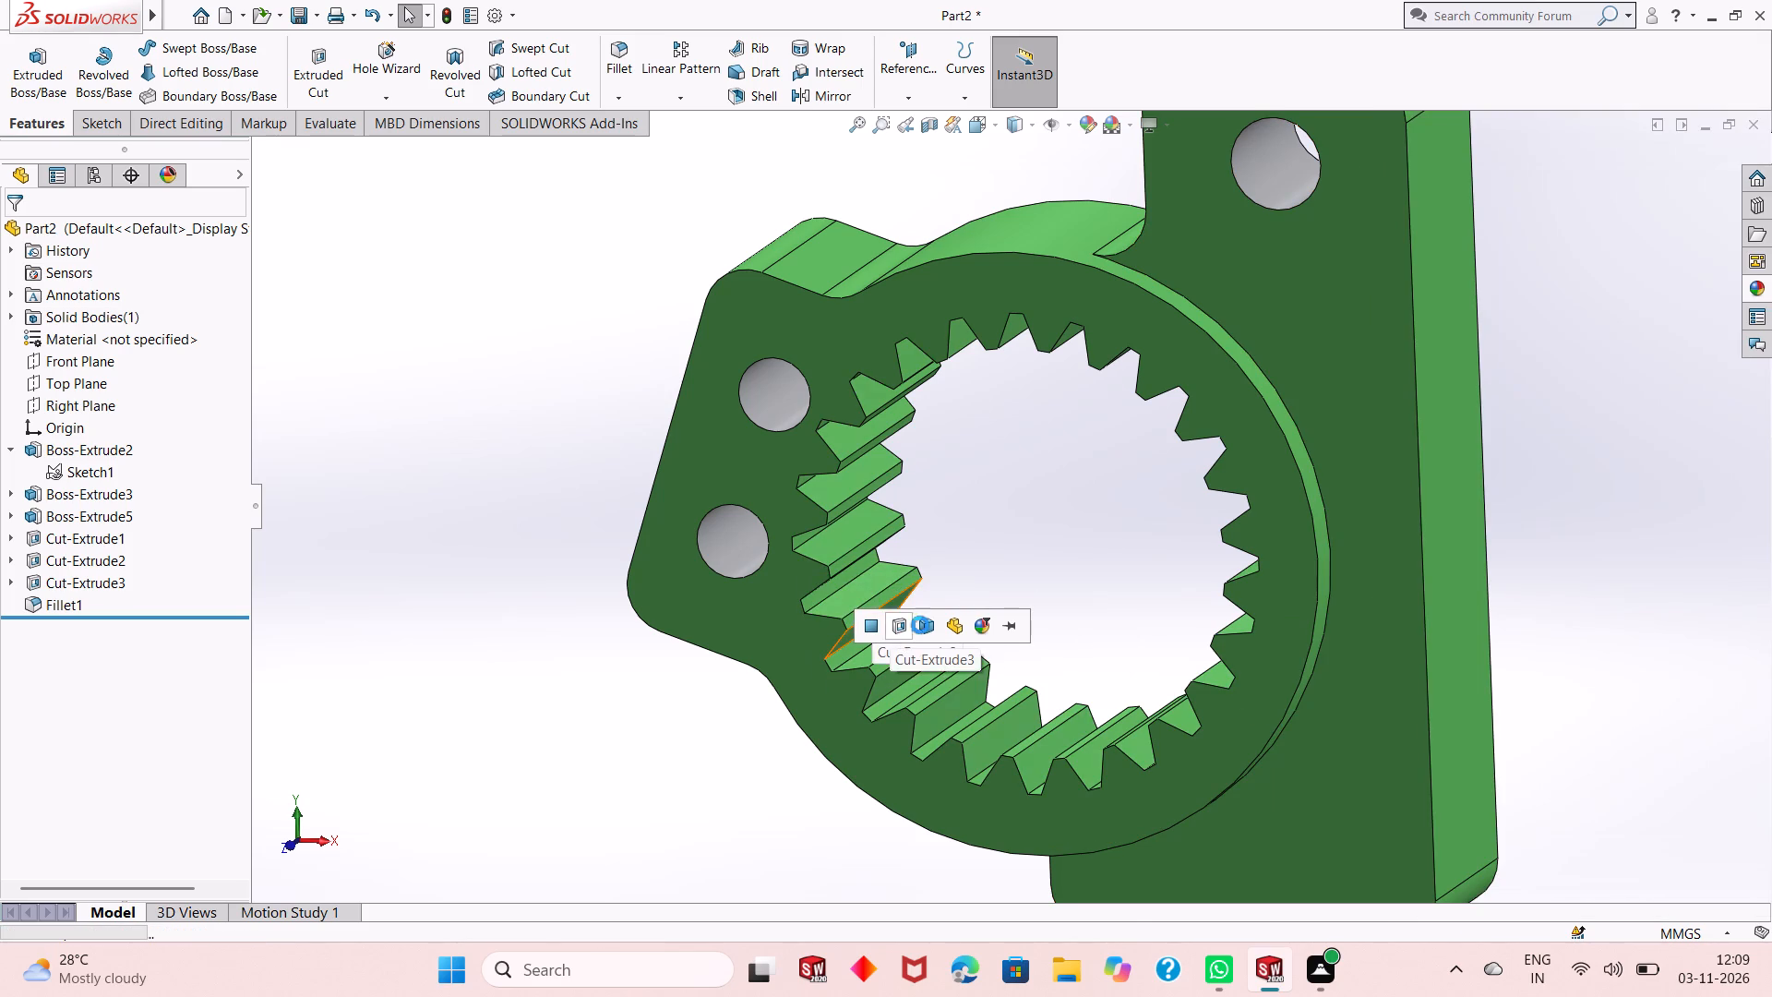
{"action": "middle_click_drag", "start_coordinate": [1028, 493], "coordinate": [1062, 466]}
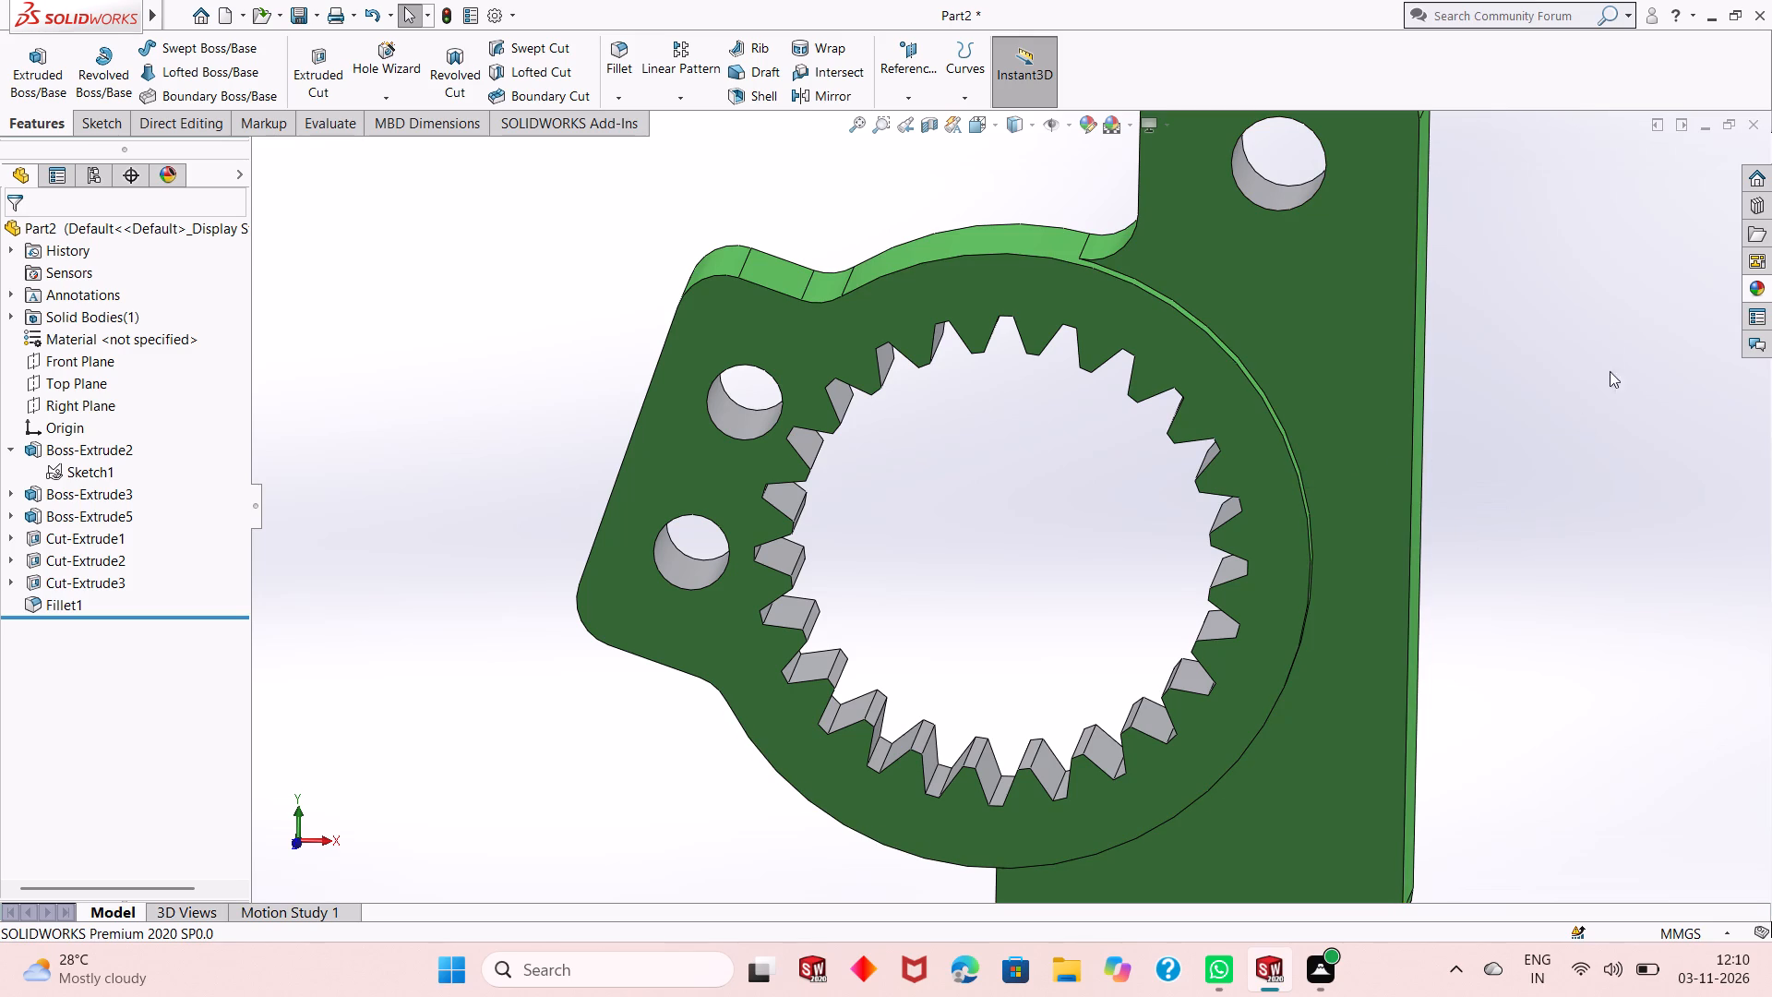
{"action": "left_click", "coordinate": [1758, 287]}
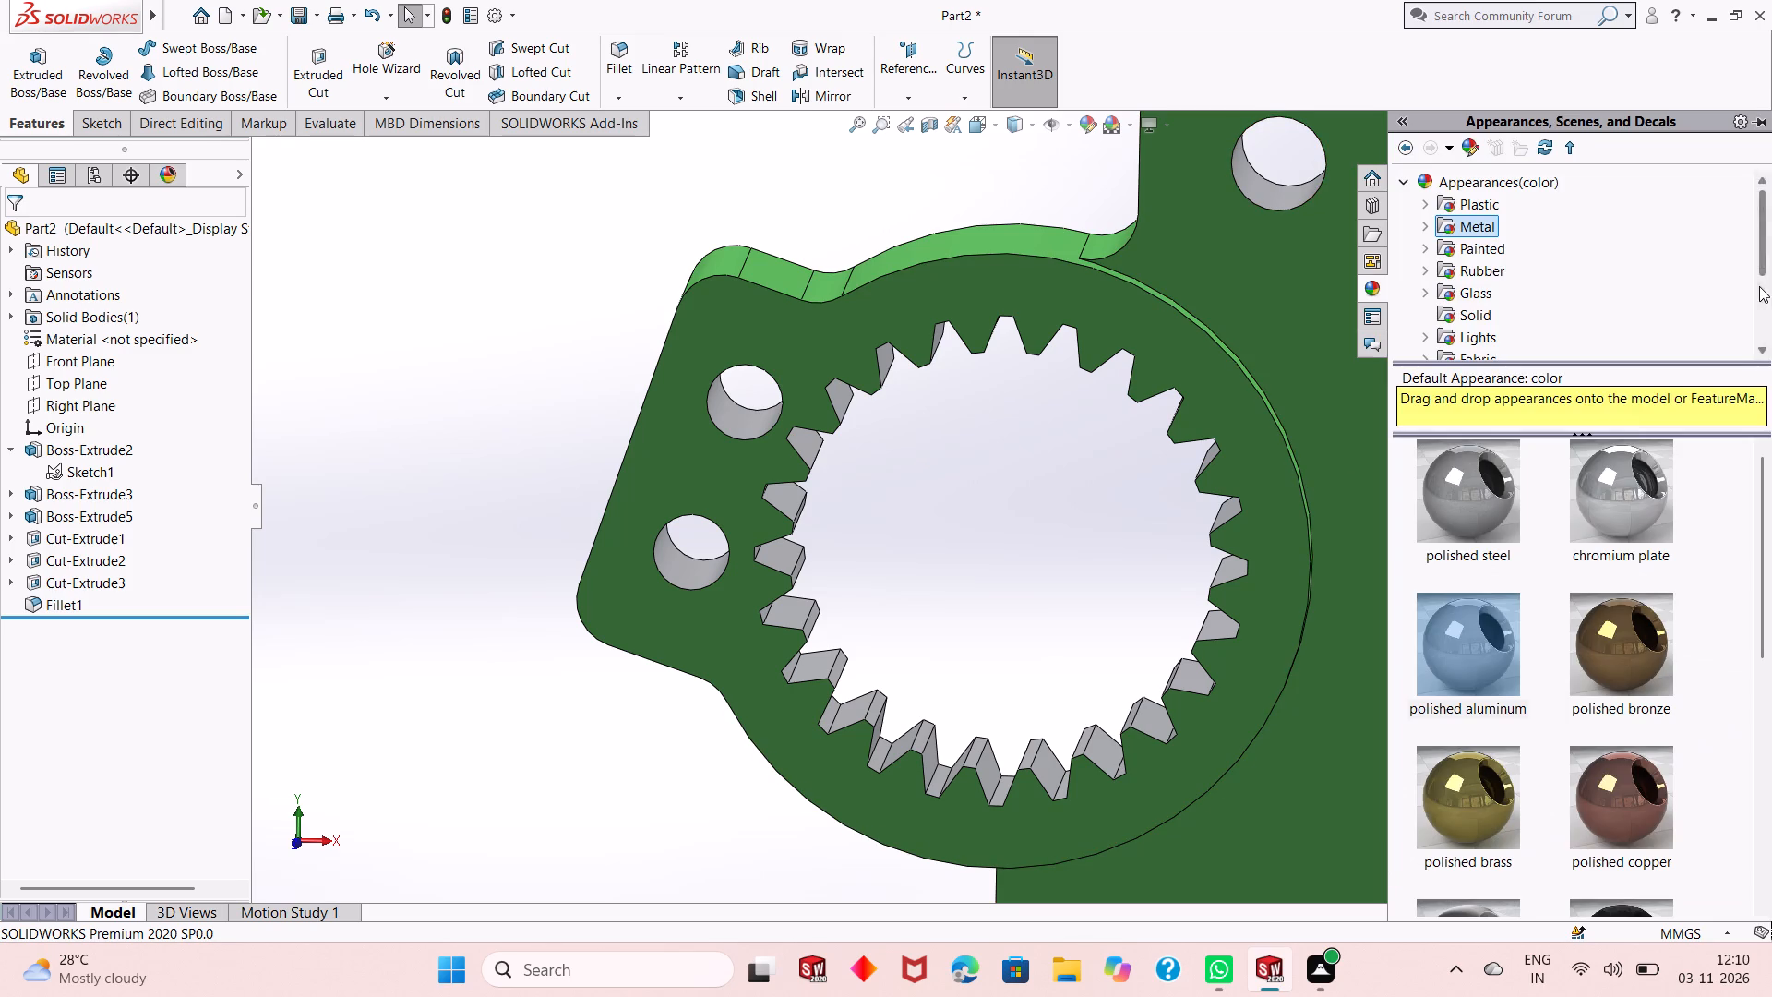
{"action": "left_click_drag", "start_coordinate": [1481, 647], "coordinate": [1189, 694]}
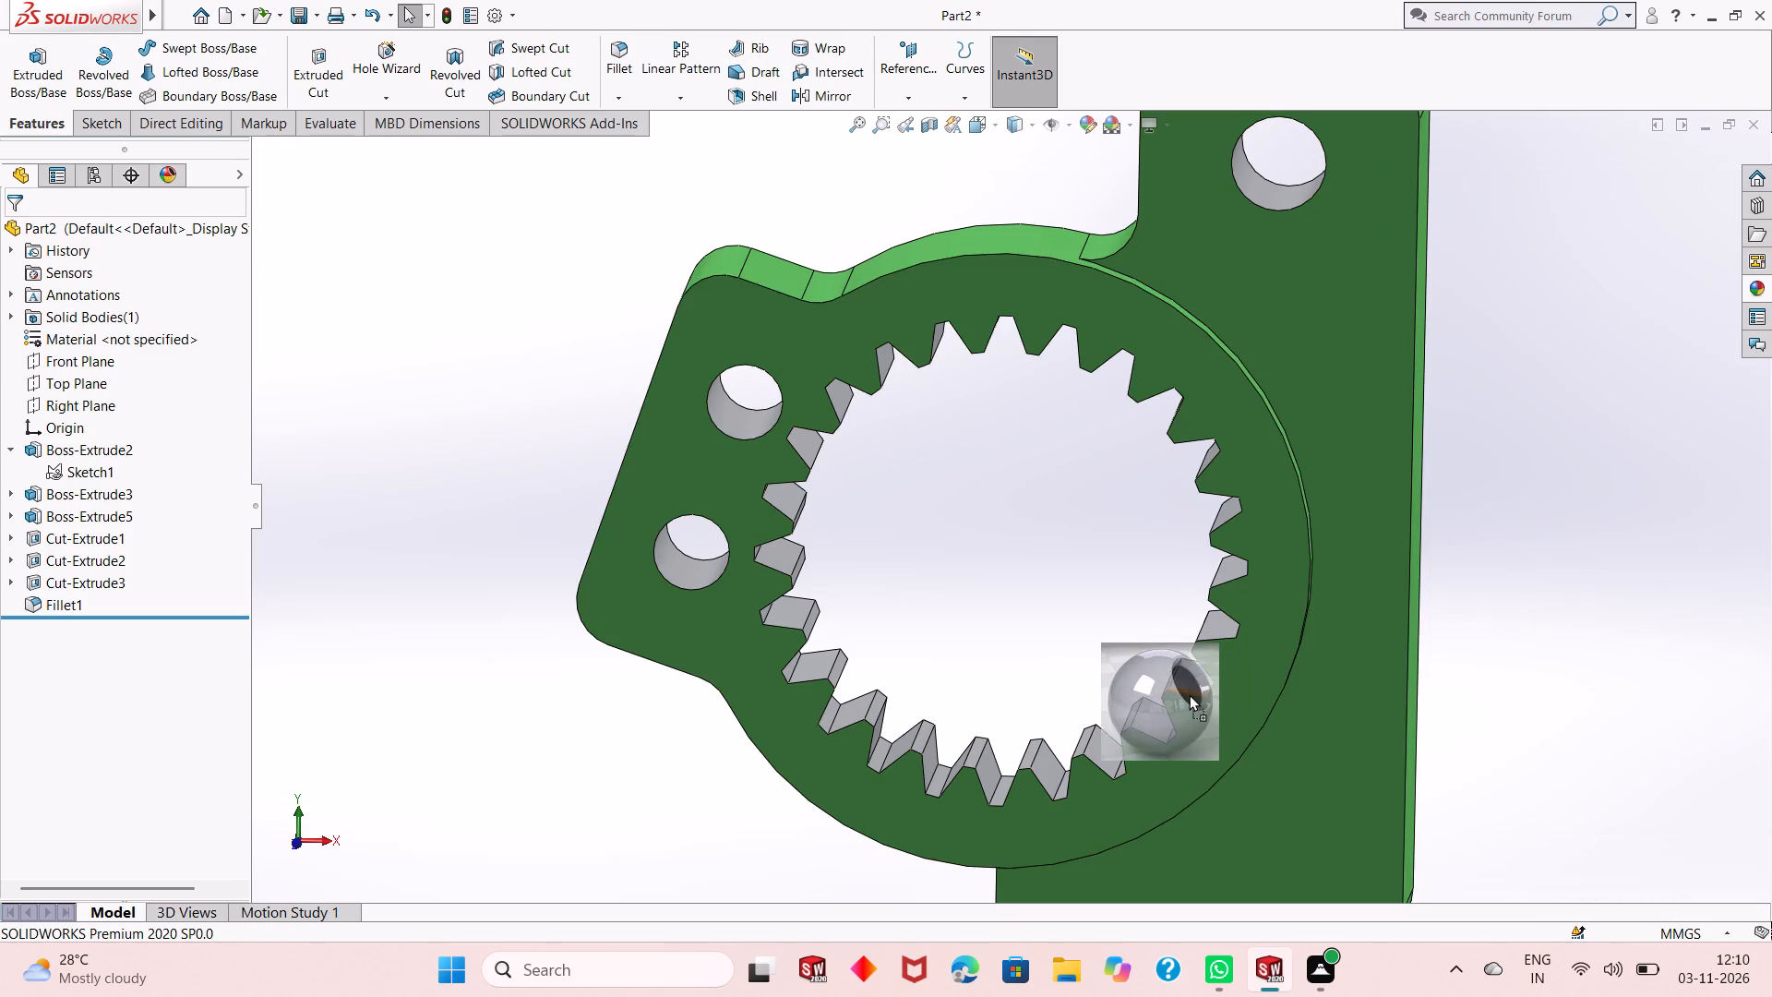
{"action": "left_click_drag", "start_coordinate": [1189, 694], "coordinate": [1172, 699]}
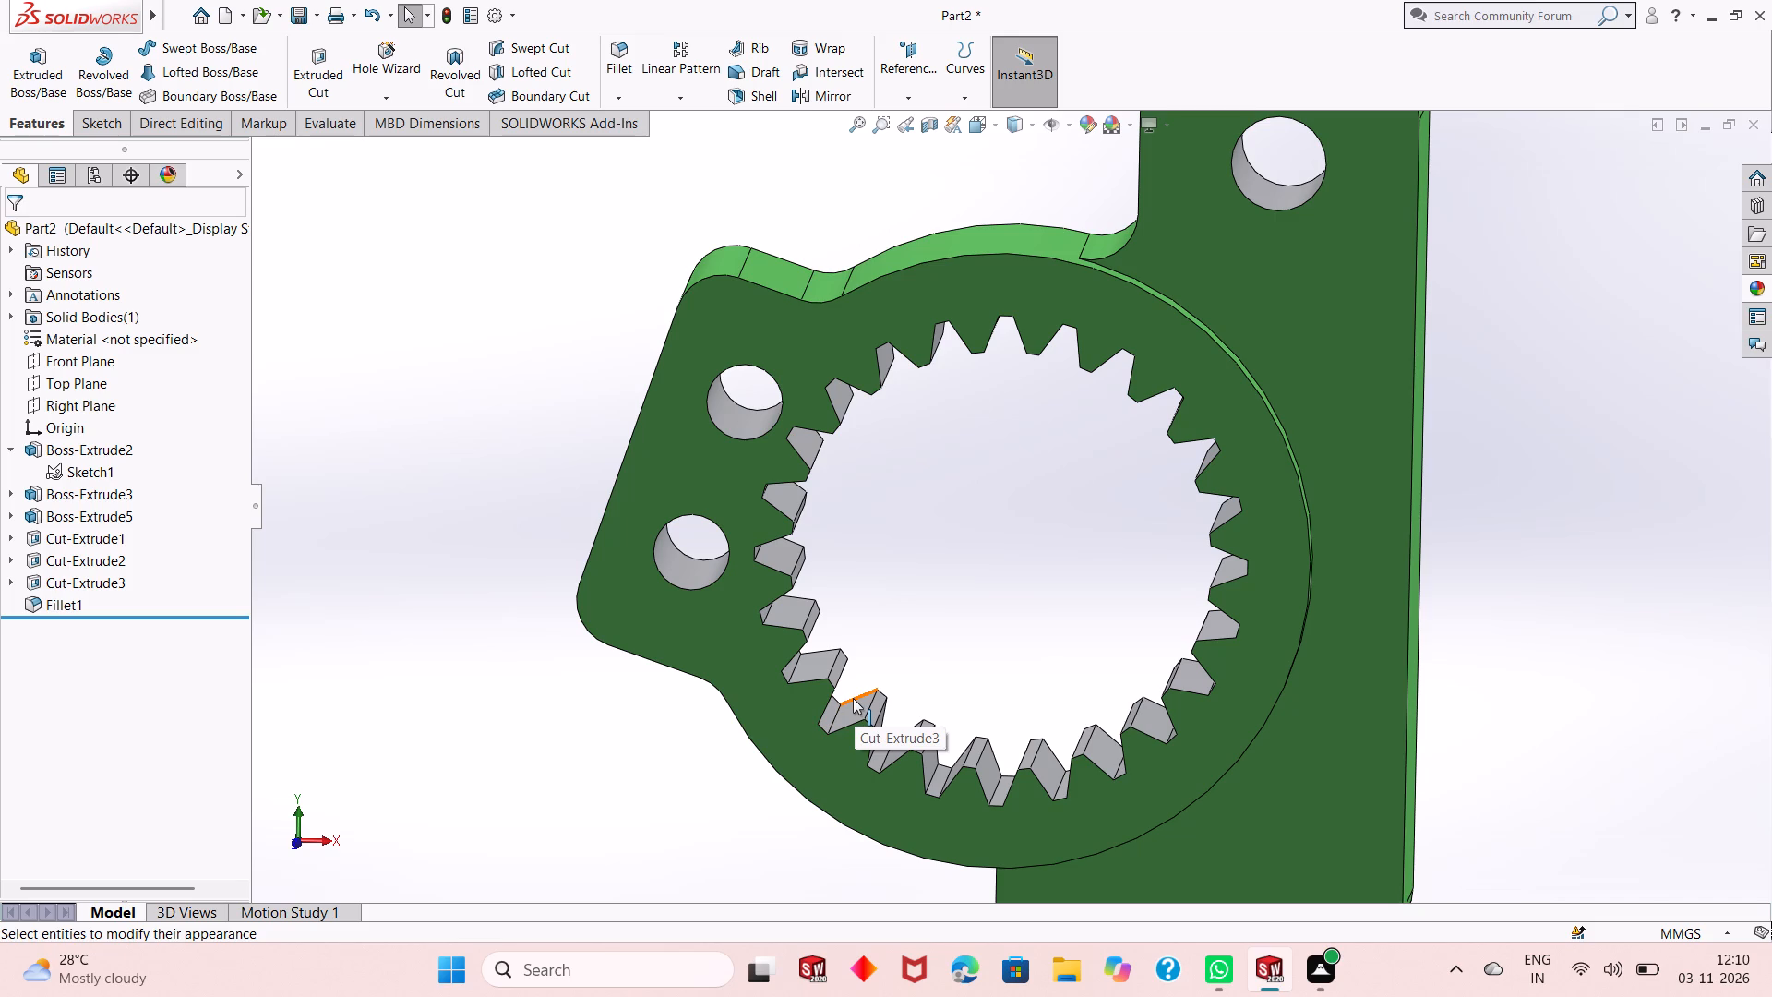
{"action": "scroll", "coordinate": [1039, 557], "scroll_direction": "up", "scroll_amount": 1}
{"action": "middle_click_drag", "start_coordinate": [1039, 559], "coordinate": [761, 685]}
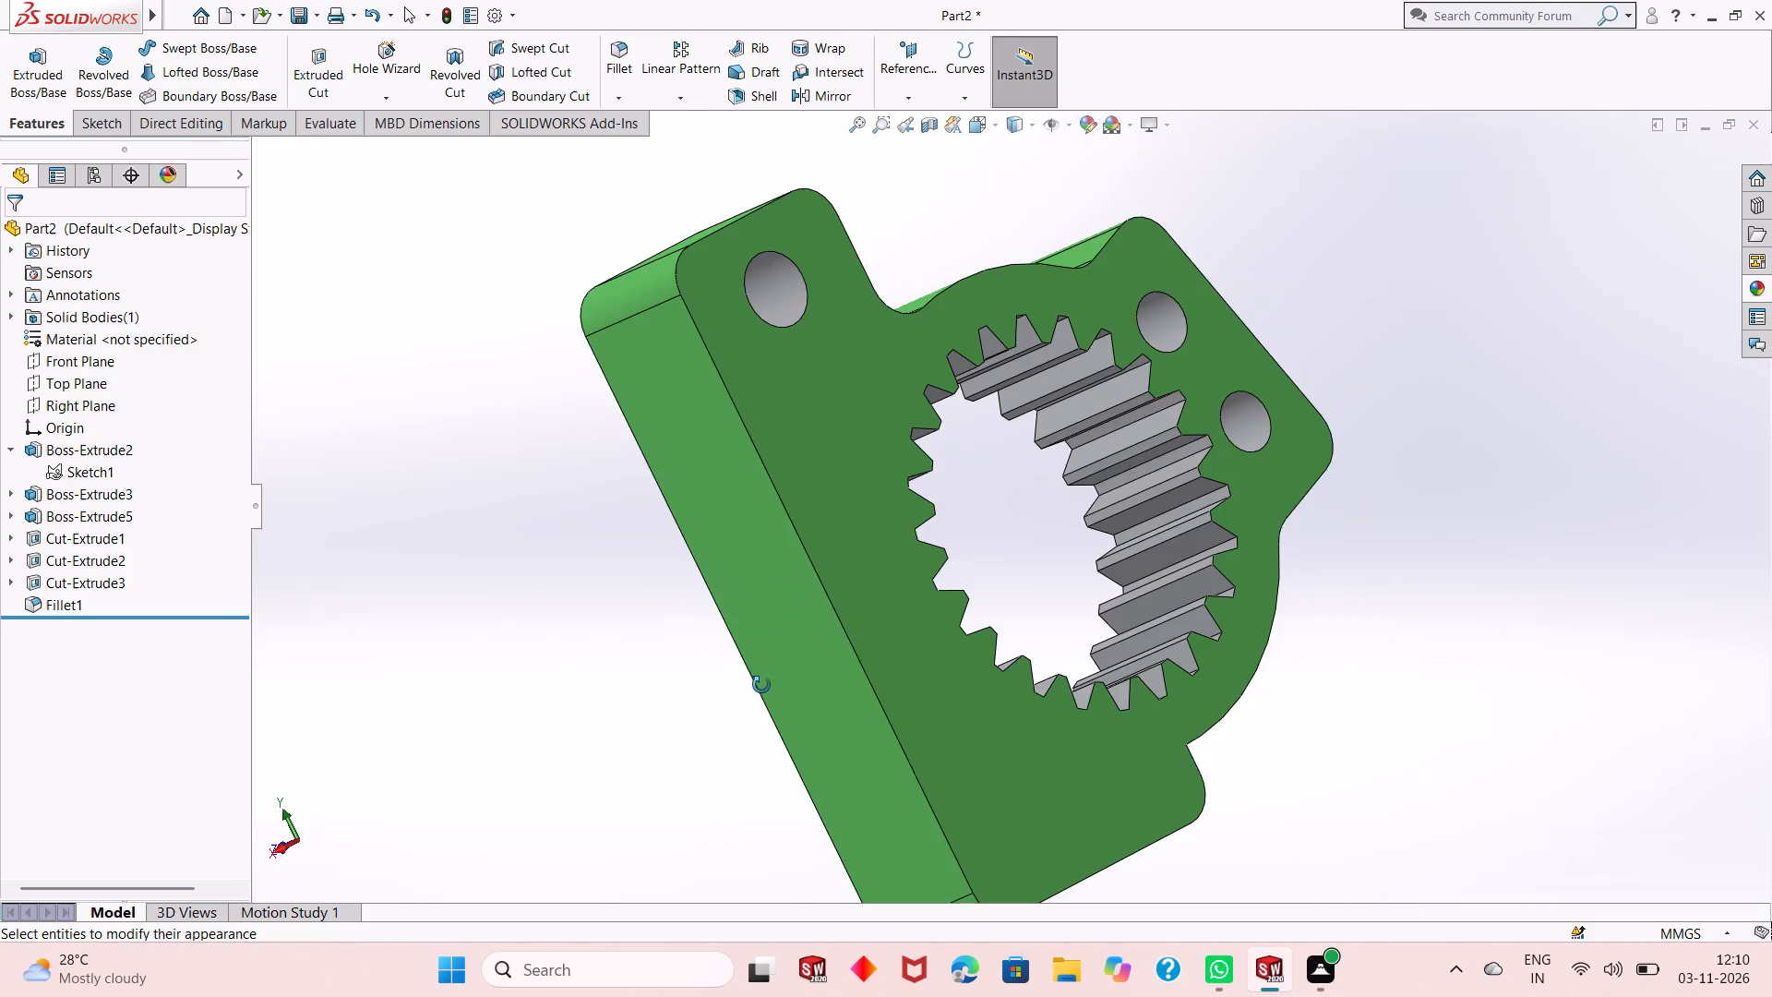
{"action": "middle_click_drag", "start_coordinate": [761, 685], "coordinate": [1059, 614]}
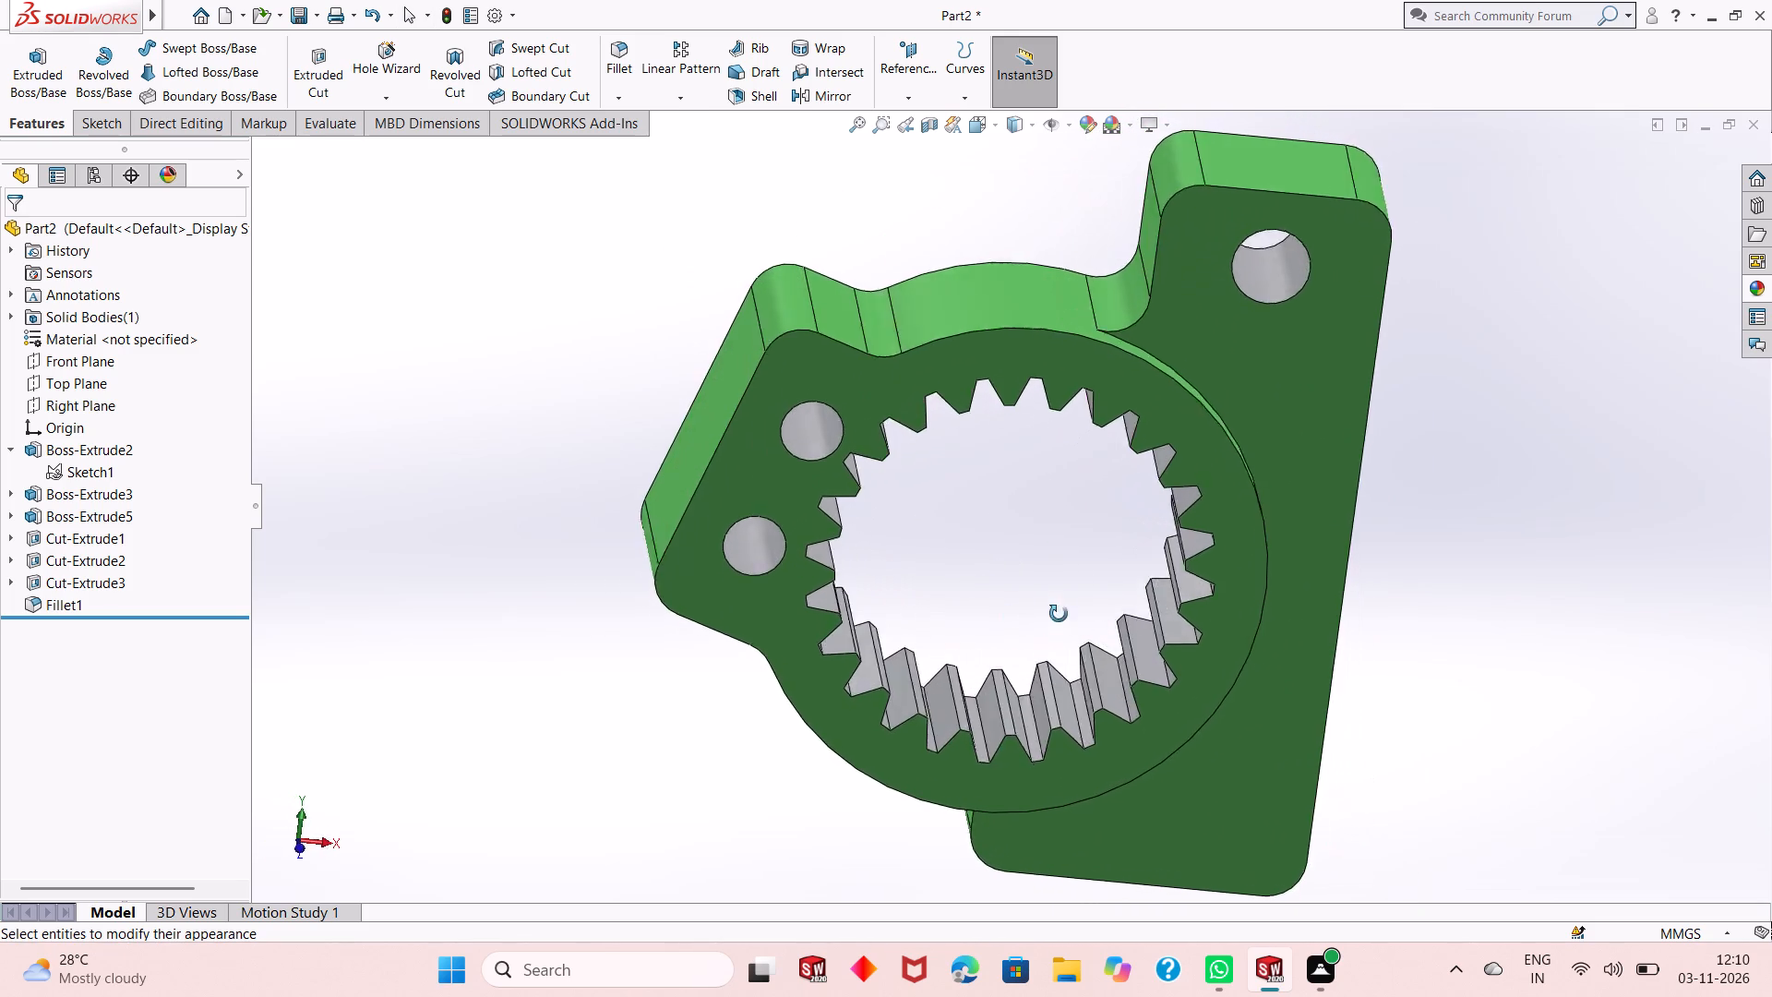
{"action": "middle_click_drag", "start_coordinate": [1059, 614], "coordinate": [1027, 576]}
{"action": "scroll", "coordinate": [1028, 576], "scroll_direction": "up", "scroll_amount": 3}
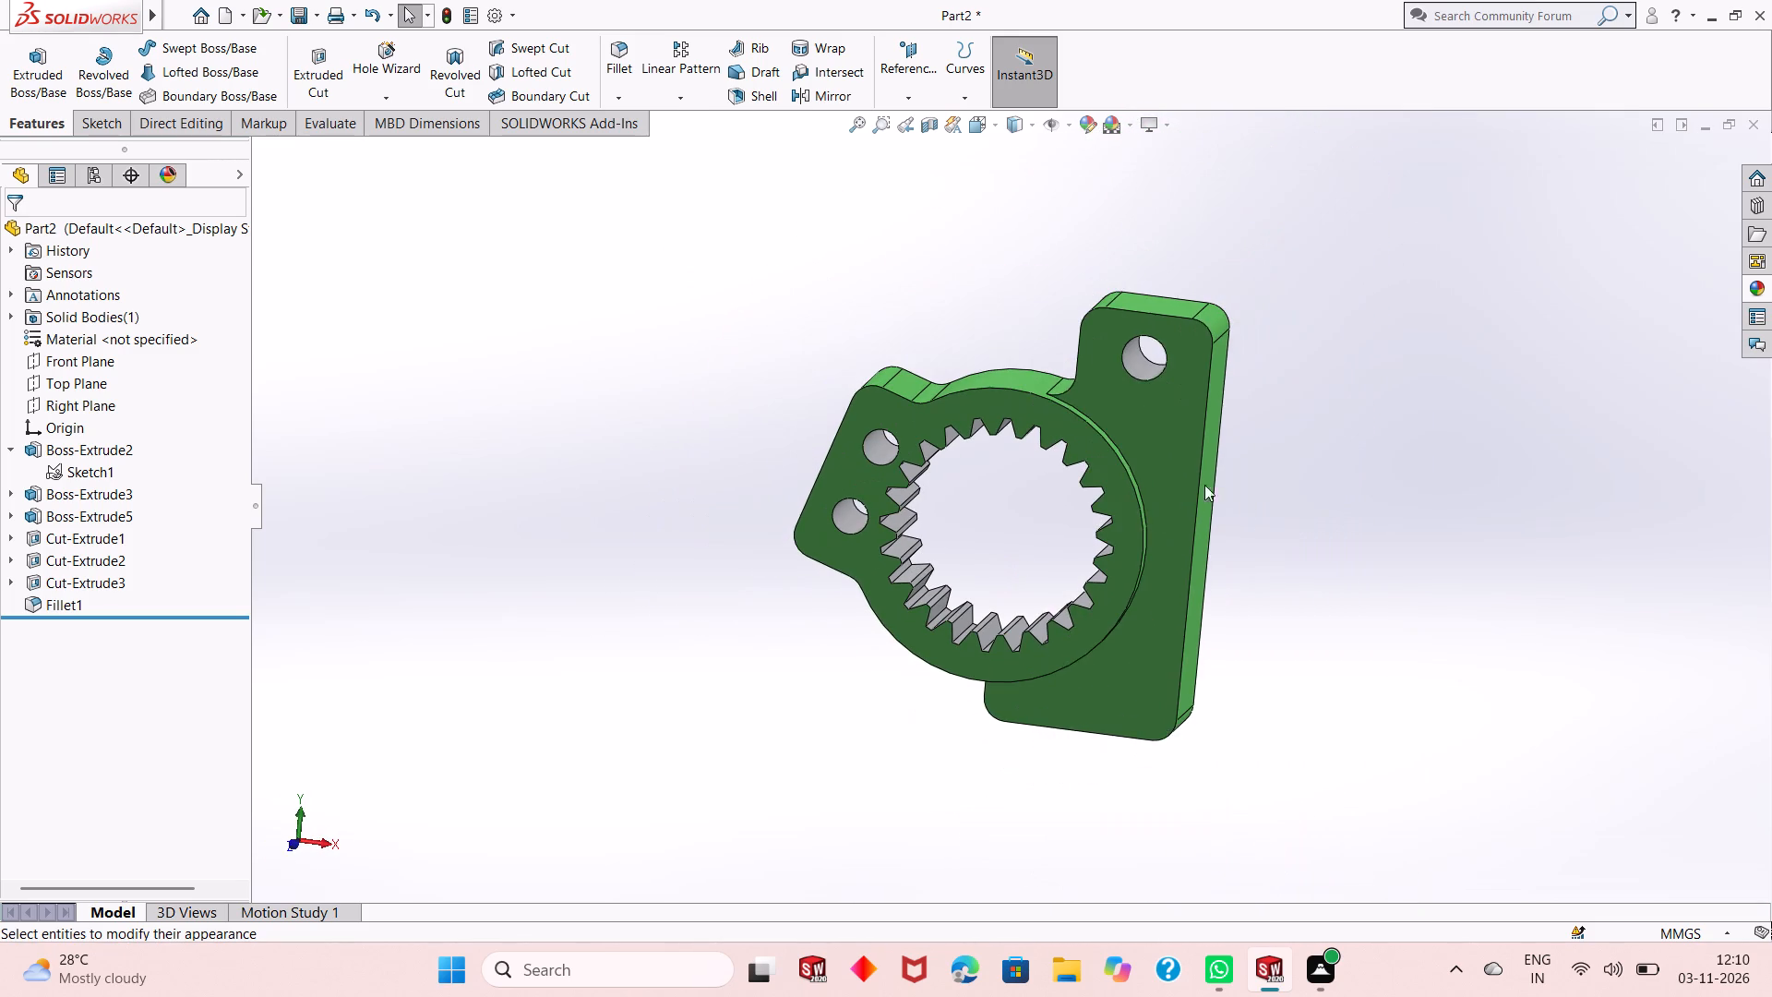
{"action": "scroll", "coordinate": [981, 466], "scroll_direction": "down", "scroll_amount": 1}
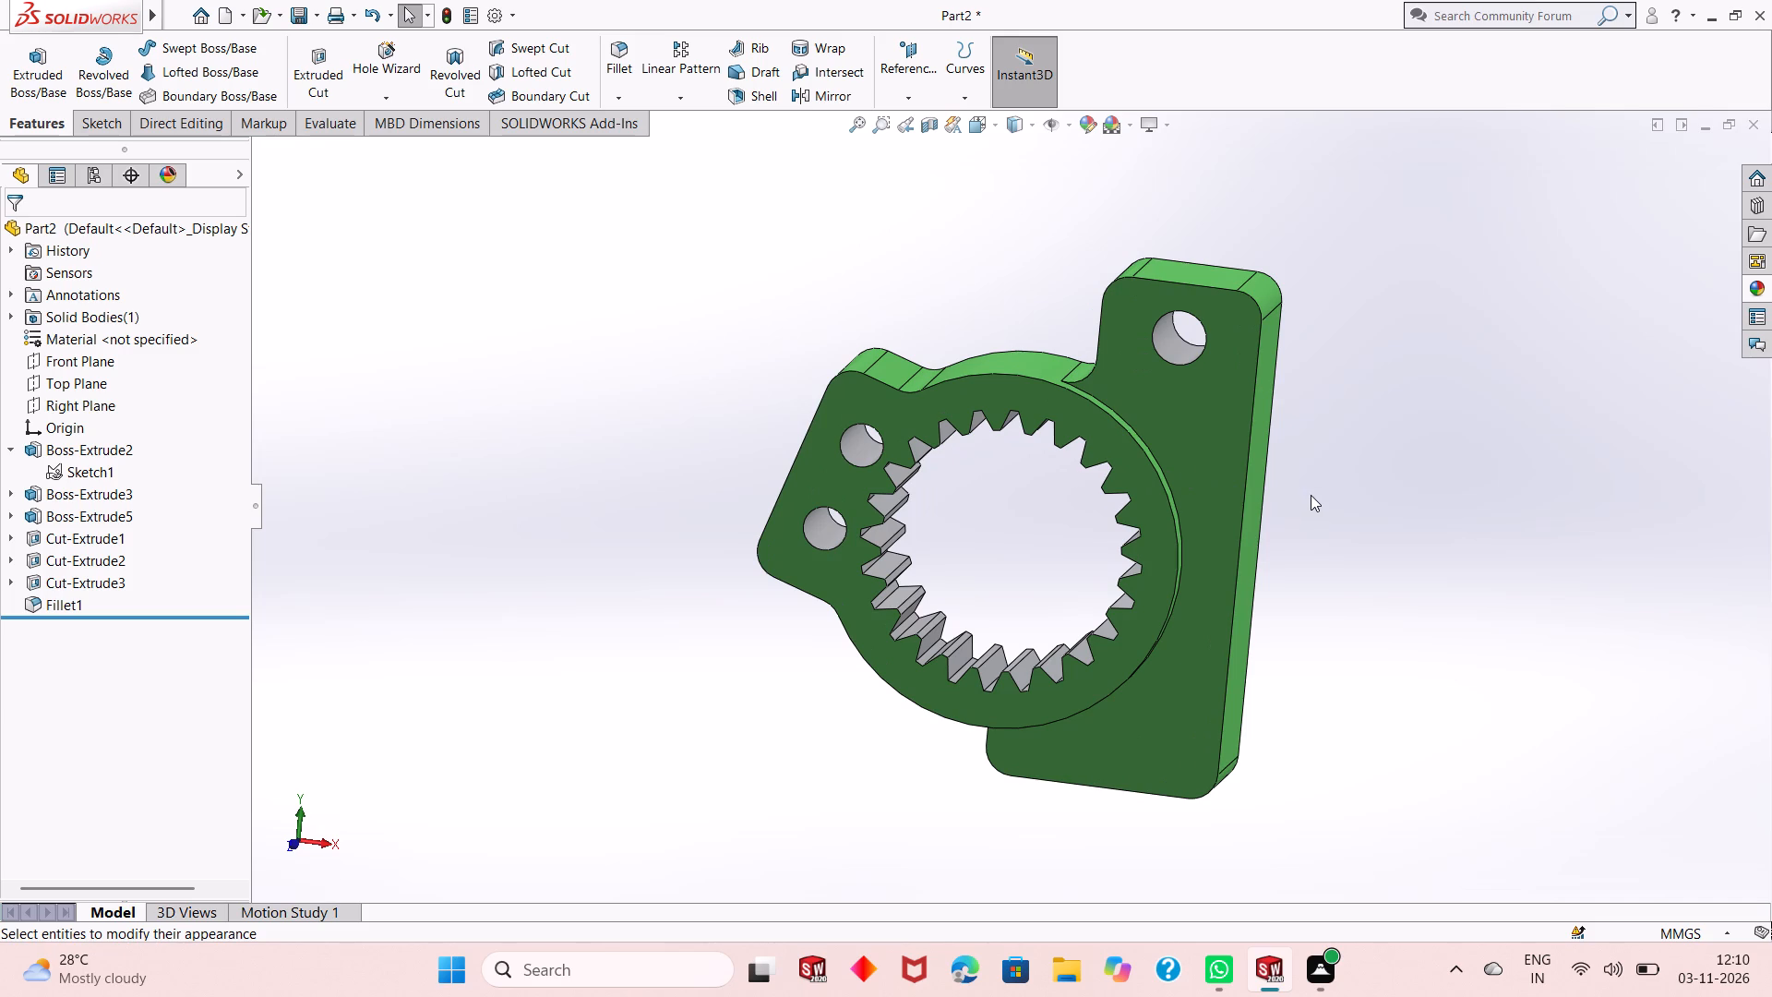
Save the part as "Internal spline mount bracket" in the Dp SolidWorks folder.
{"action": "key", "text": "ctrl+s"}
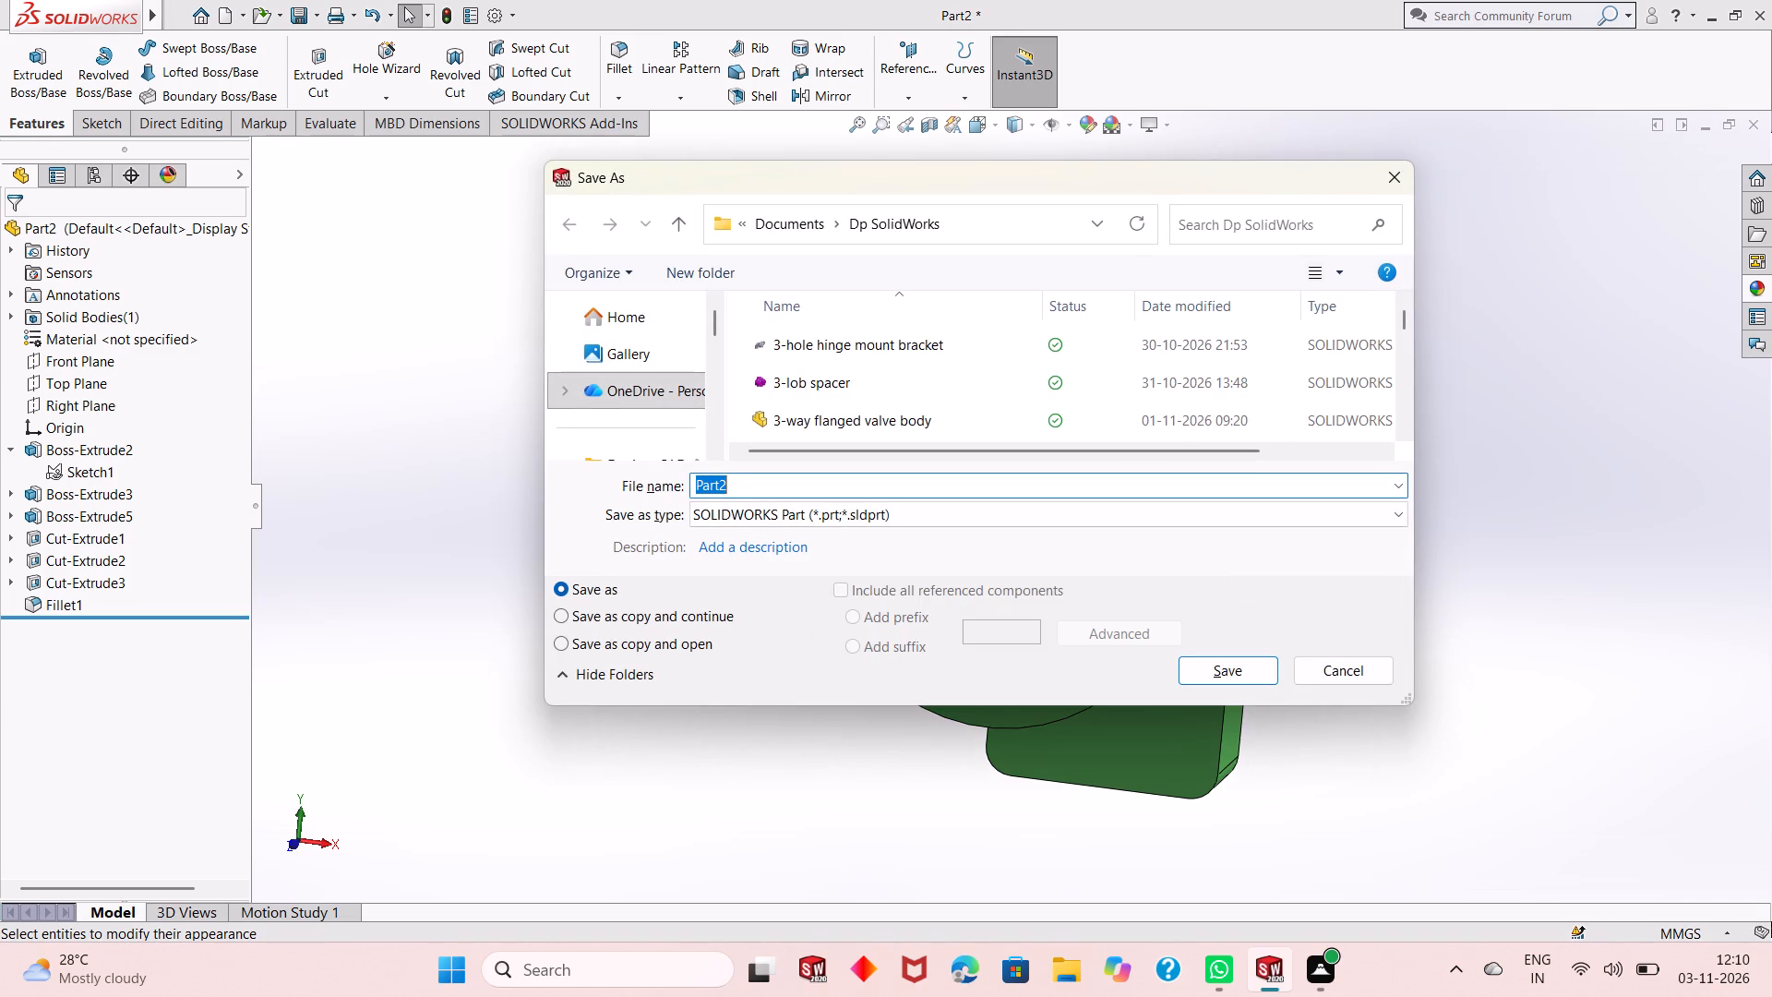
{"action": "type", "text": "Internal"}
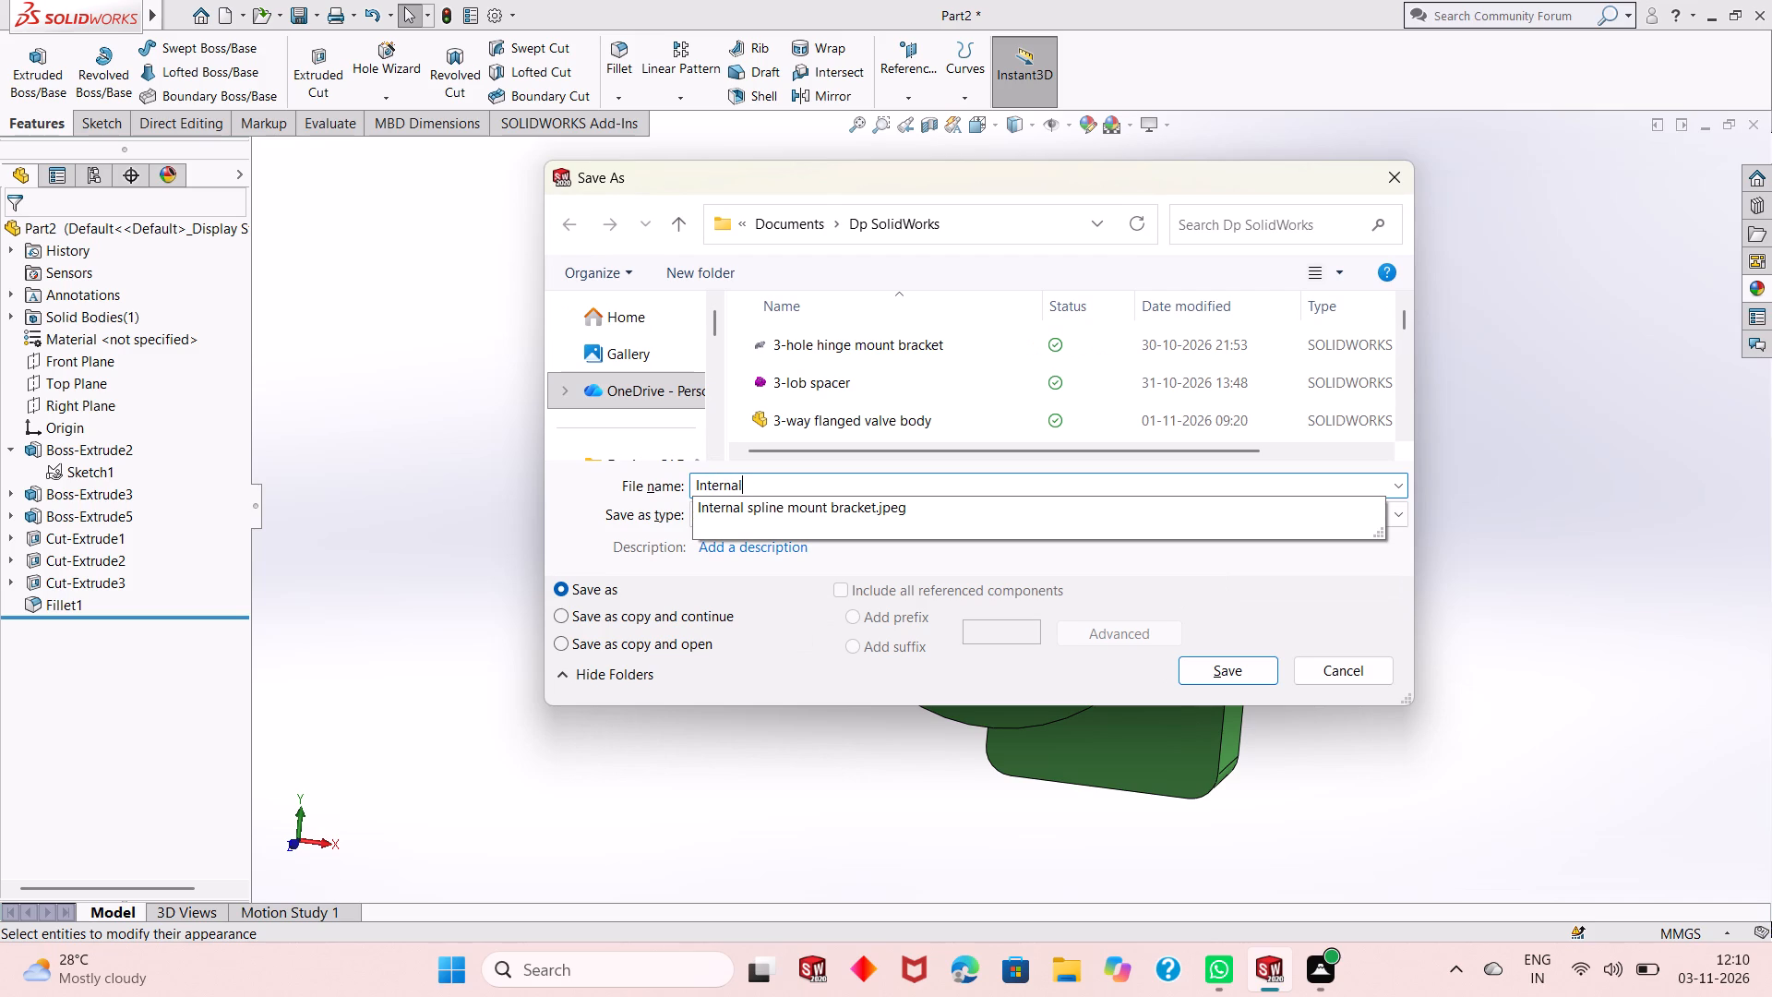
{"action": "key", "text": "space"}
{"action": "type", "text": "spline"}
{"action": "key", "text": "space"}
{"action": "type", "text": "mount"}
{"action": "key", "text": "space"}
{"action": "type", "text": "bracket"}
{"action": "key", "text": "Return"}
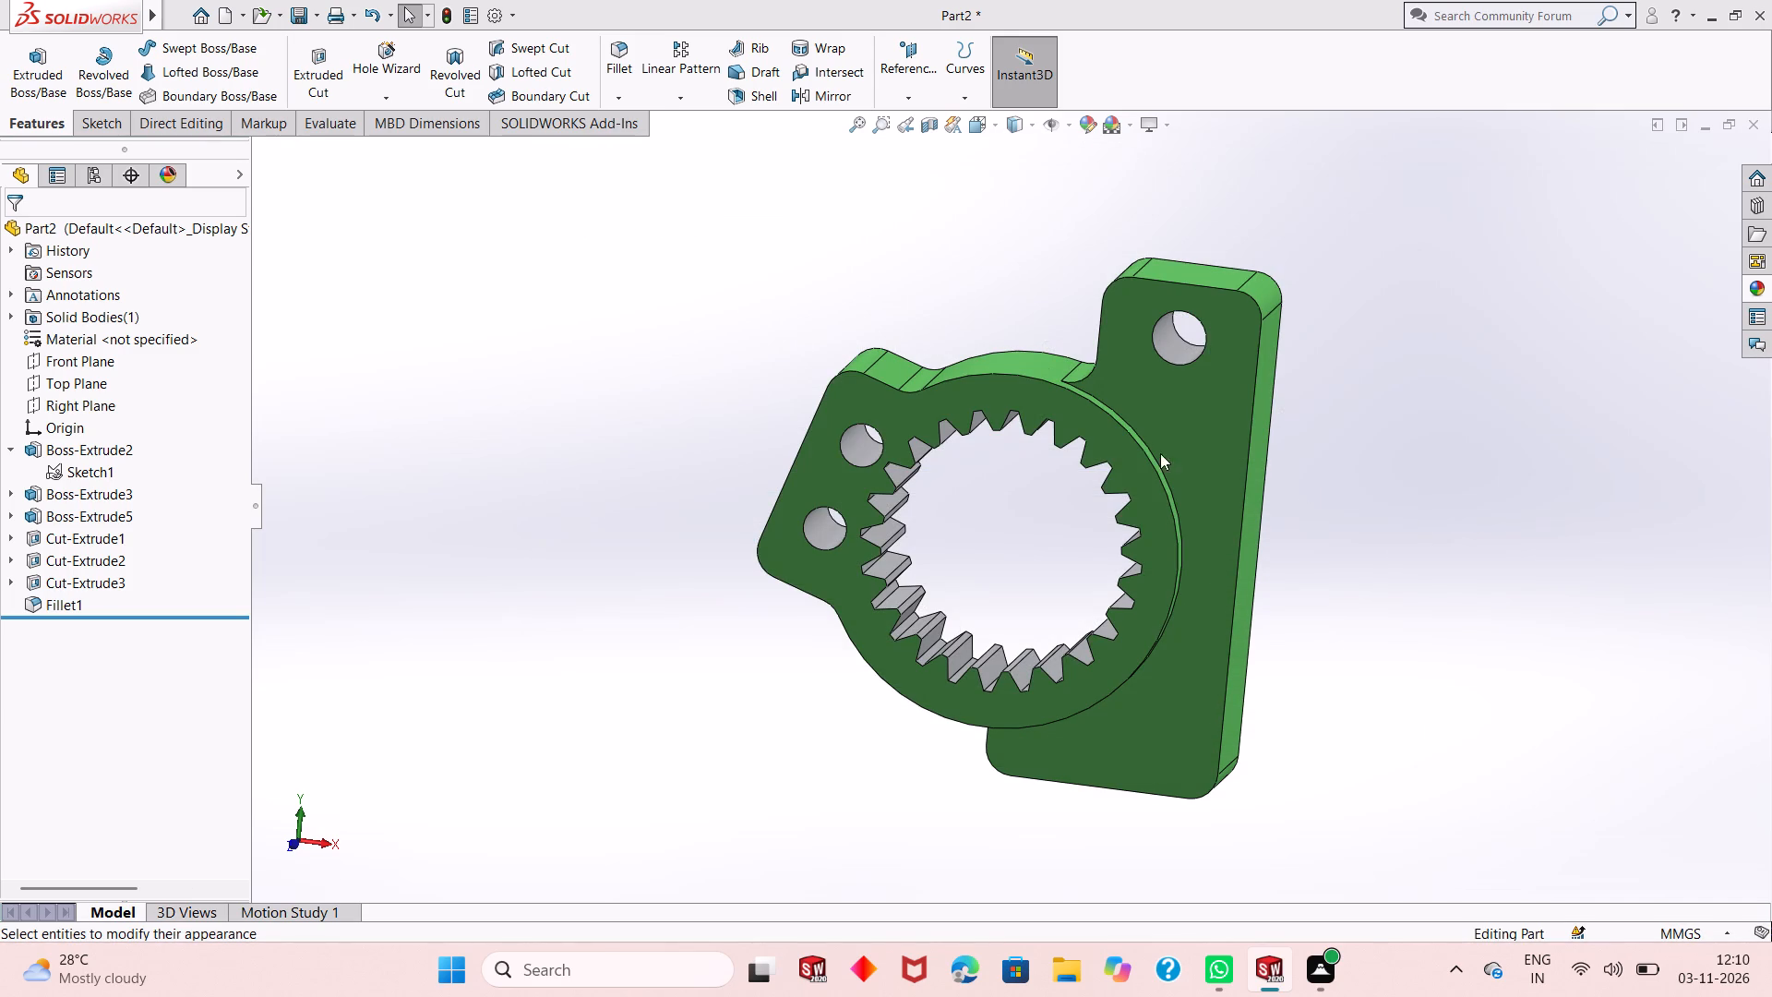
Save a PDF version of the part as "Internal spline mount bracket" in the same folder.
{"action": "left_click", "coordinate": [318, 17]}
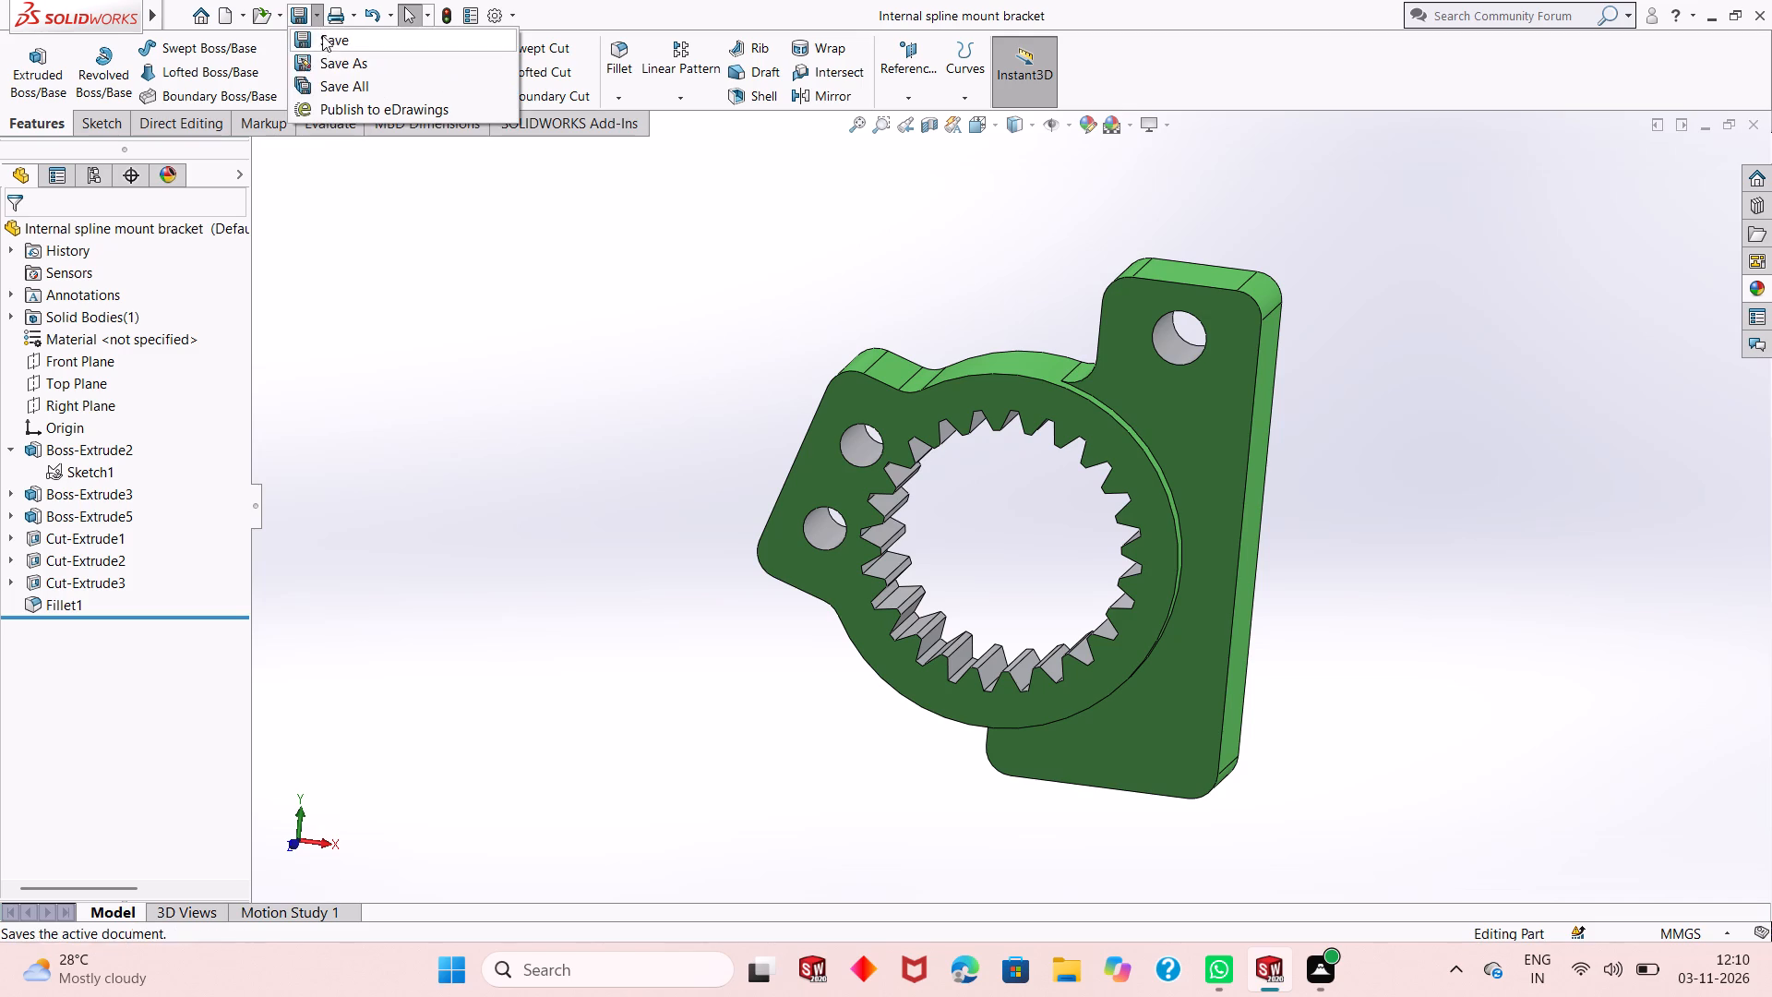
{"action": "left_click", "coordinate": [329, 54]}
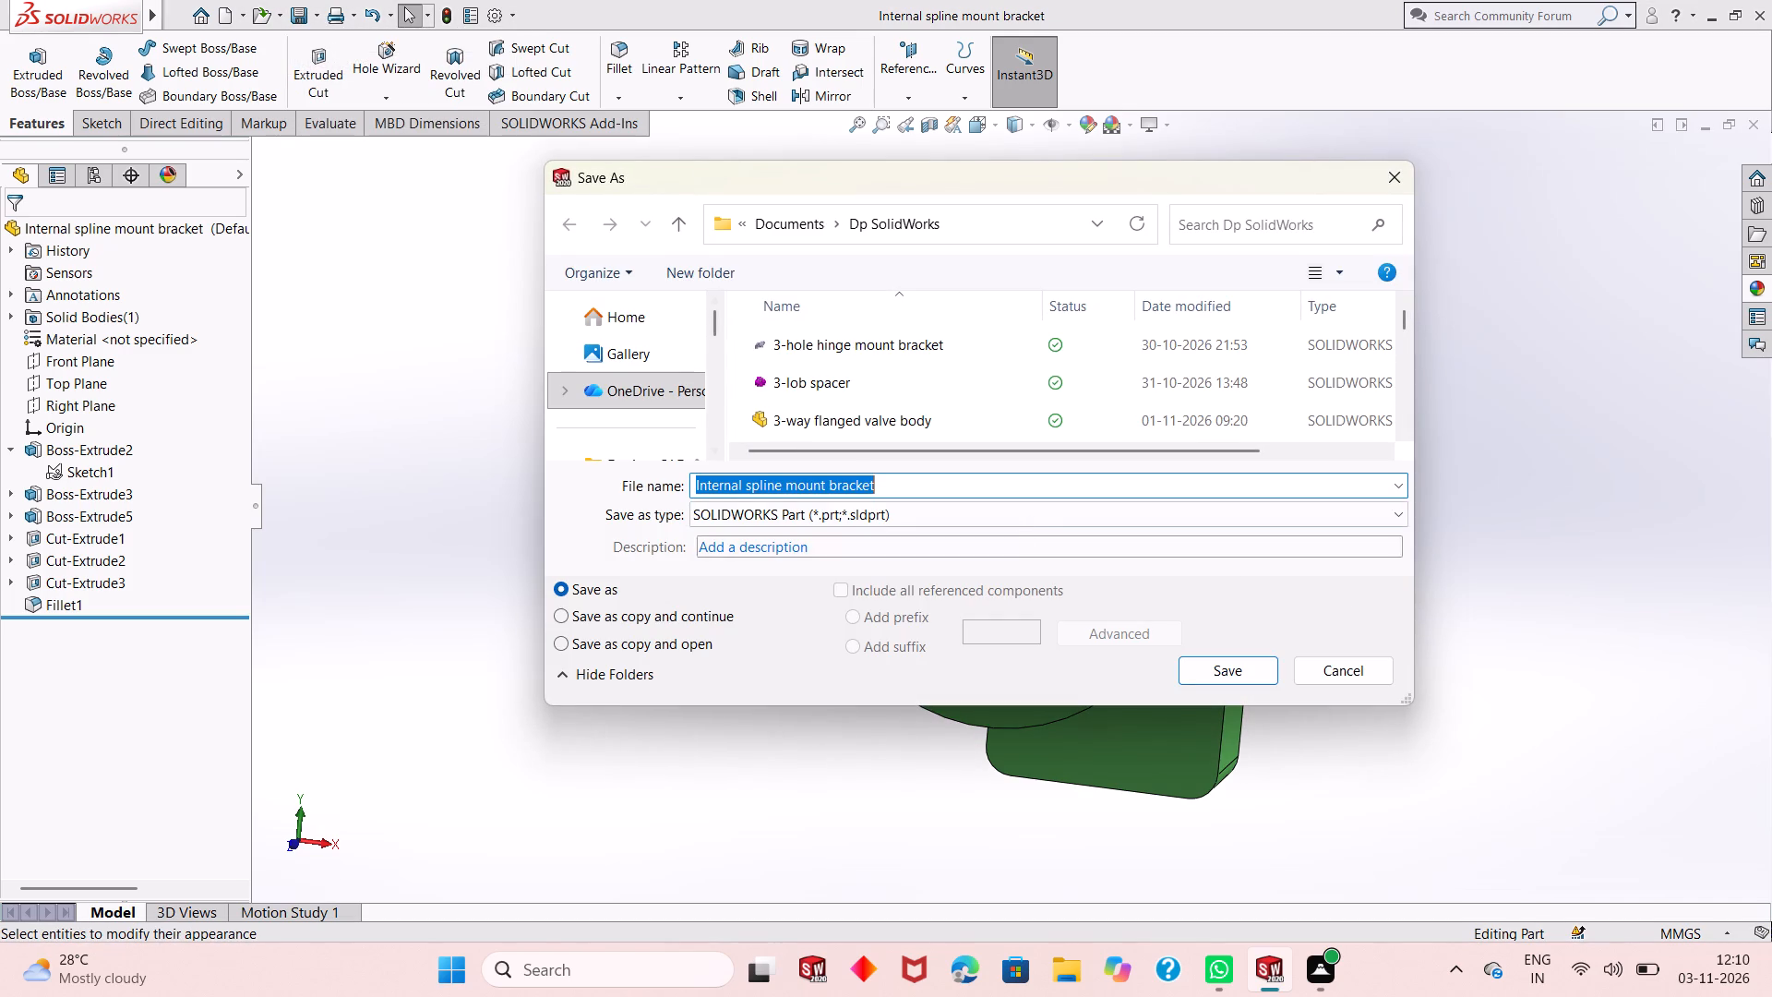
{"action": "left_click", "coordinate": [1040, 515]}
{"action": "left_click", "coordinate": [1024, 144]}
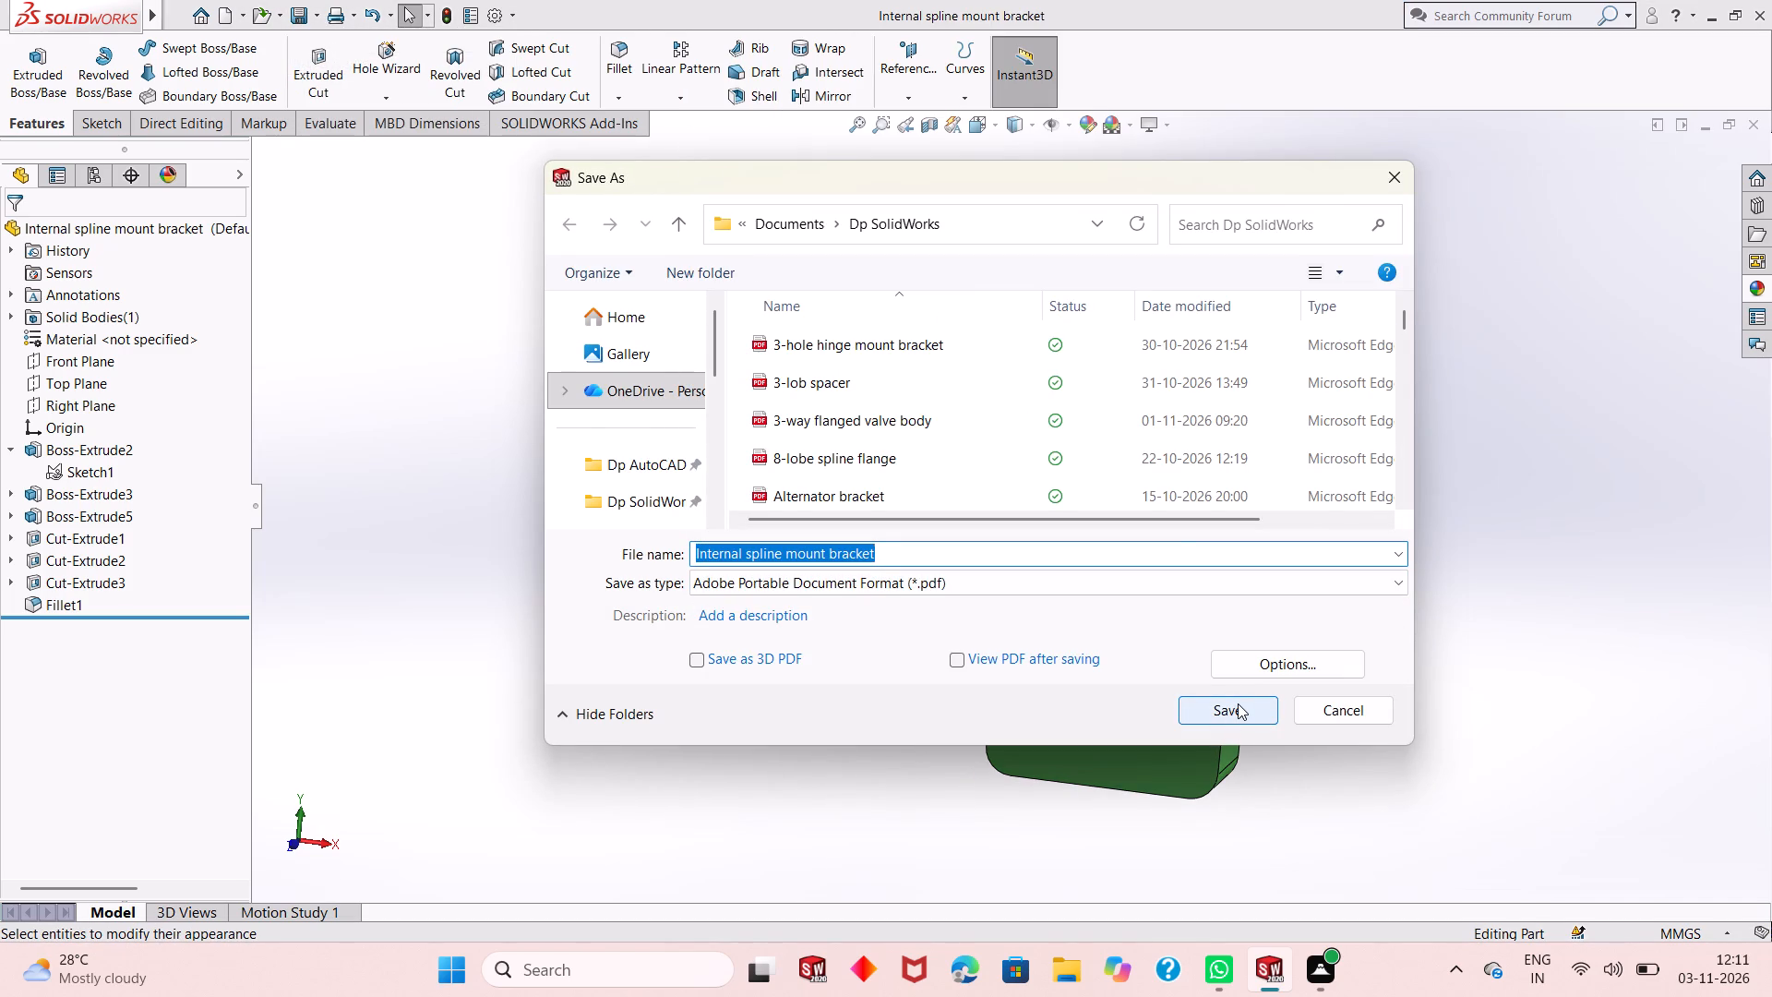
{"action": "left_click", "coordinate": [1239, 702]}
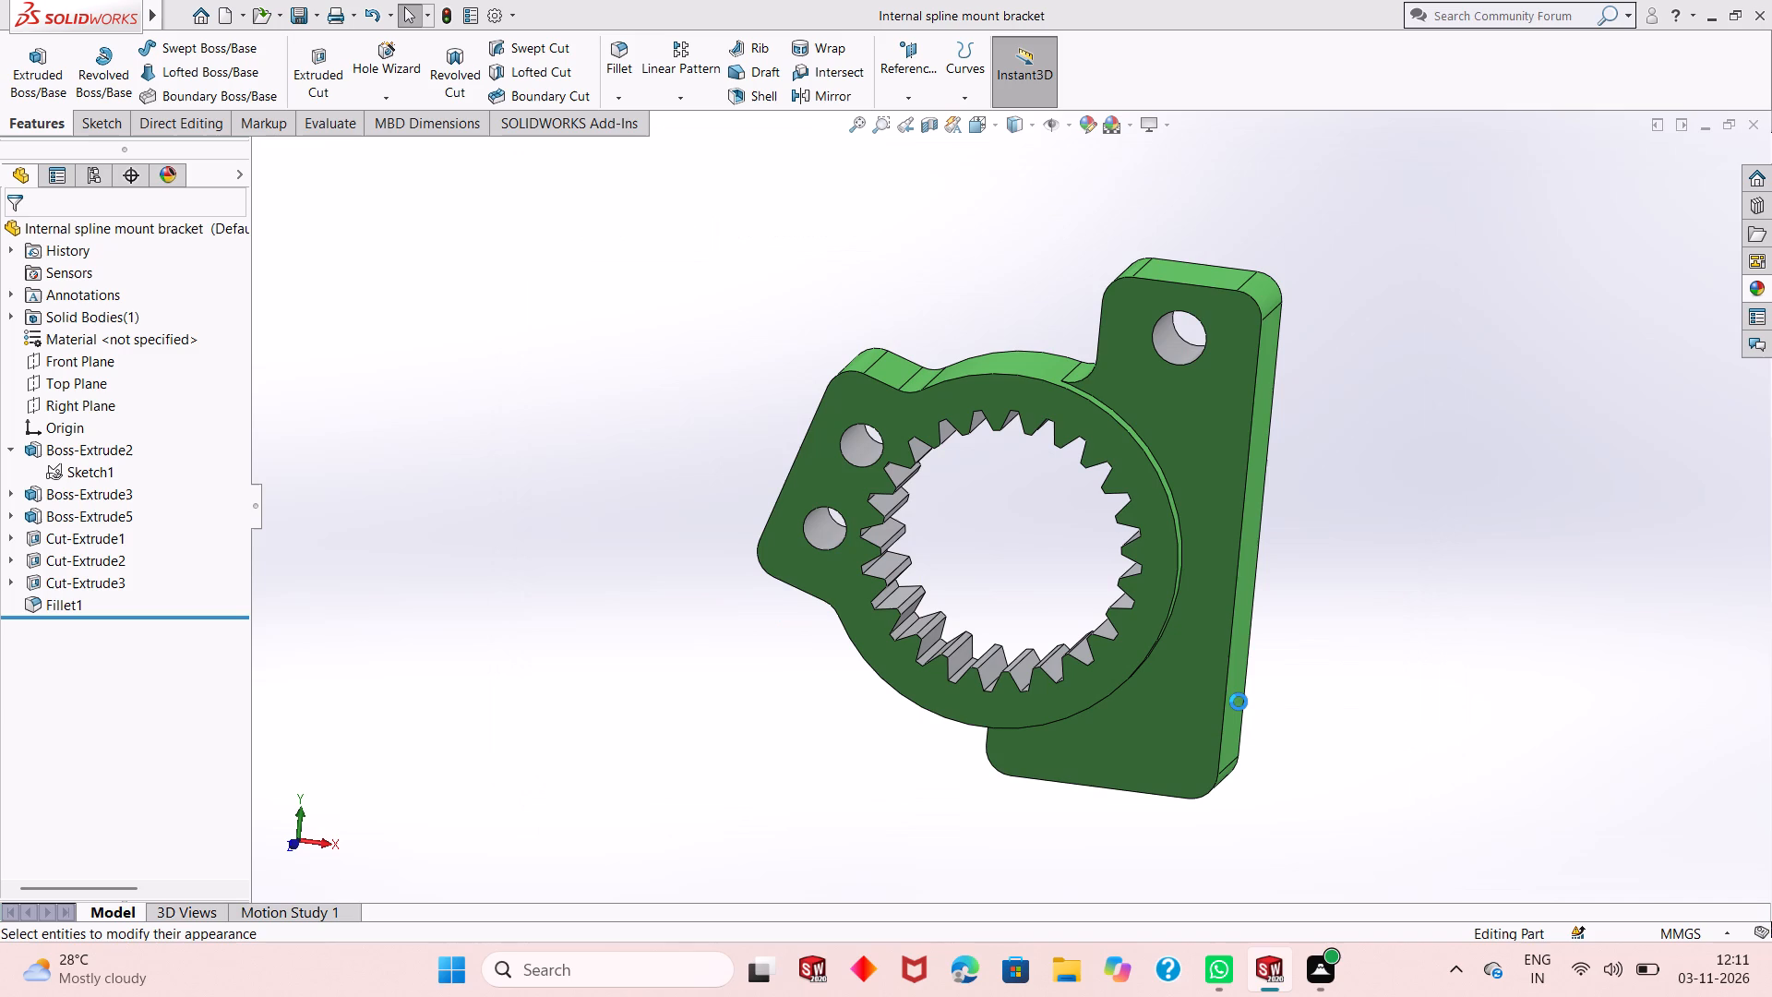